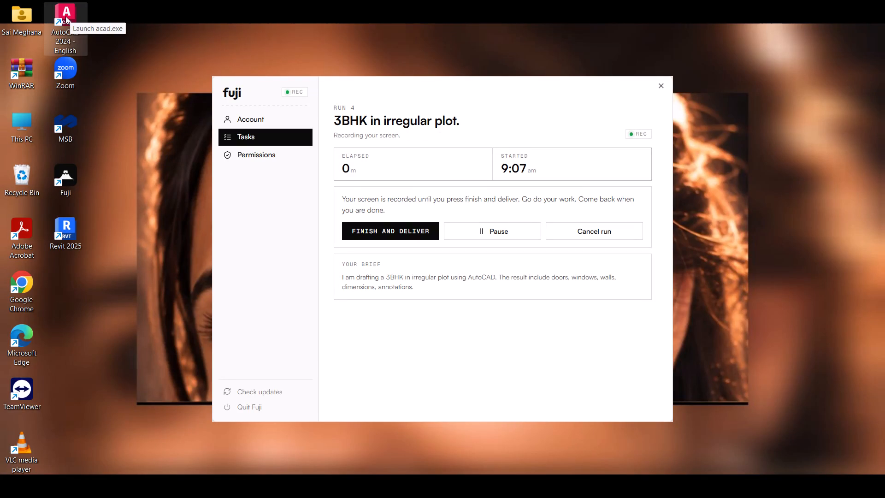
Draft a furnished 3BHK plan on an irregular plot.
Launch AutoCAD 2024 and create a new blank drawing.
double_click(65, 14)
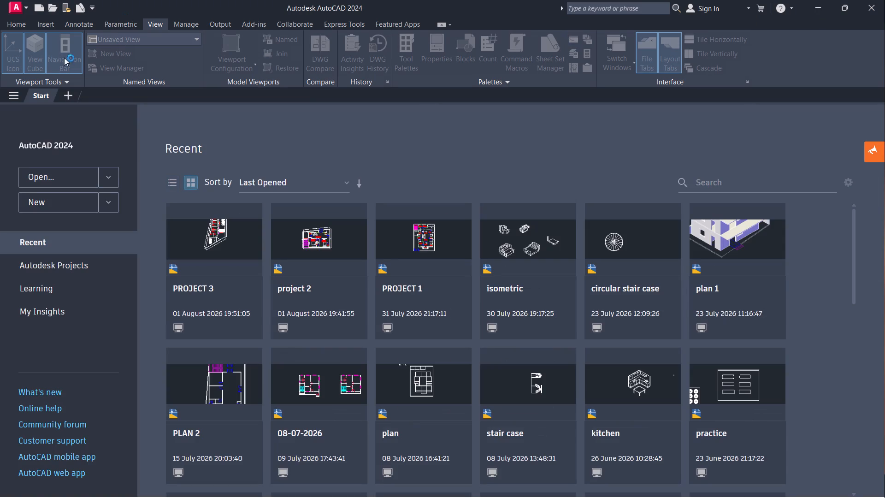
click(72, 178)
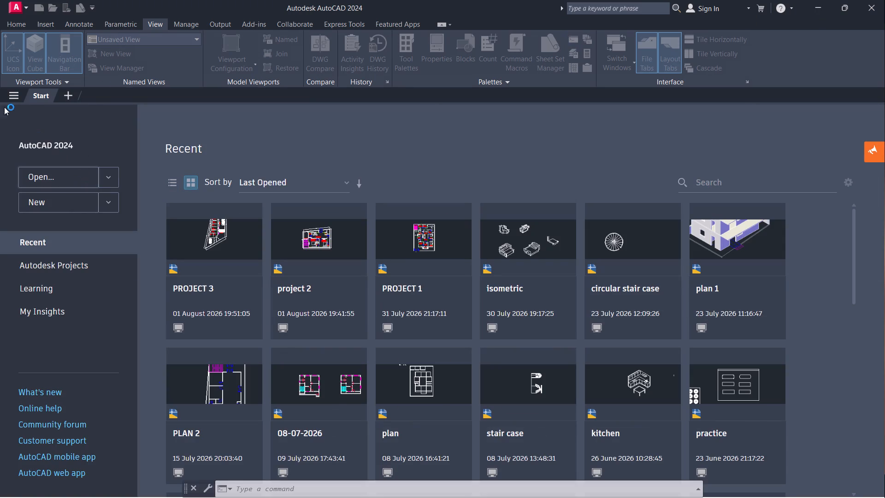
click(627, 113)
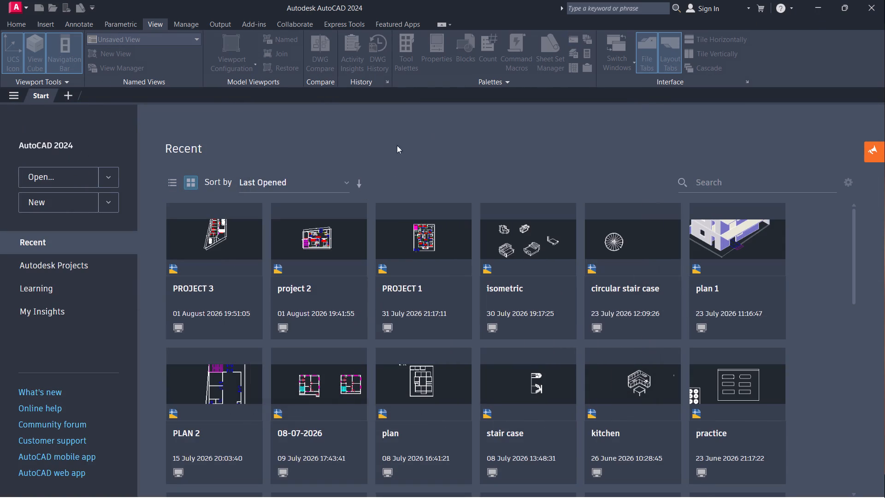
double_click(49, 198)
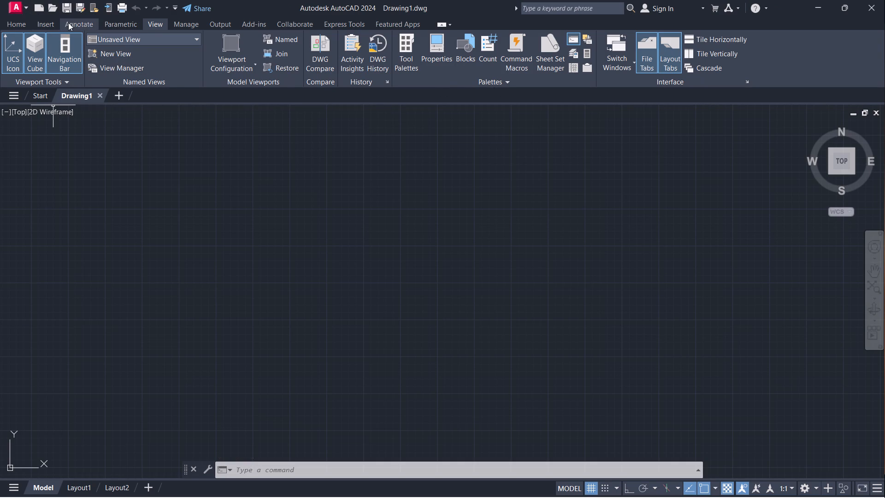
click(20, 24)
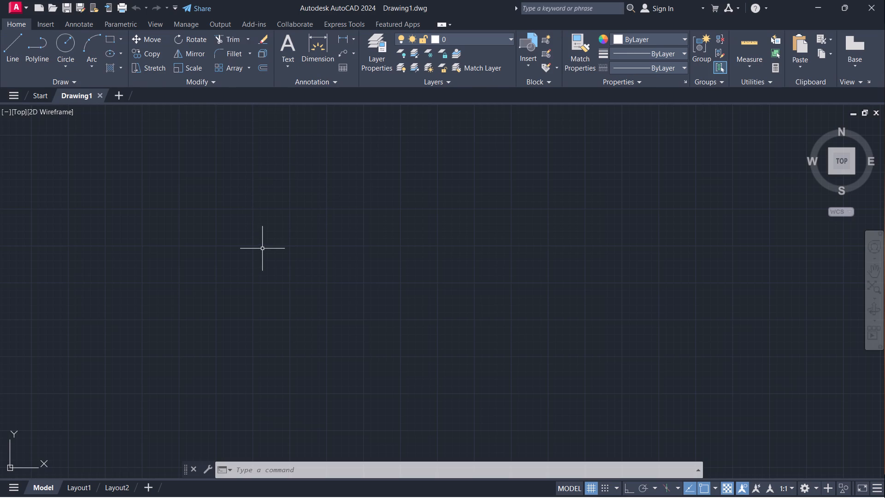
Configure the drawing units to Architectural length with 0'-0 1/4" precision and an insertion scale in inches.
key(u)
key(n)
key(Return)
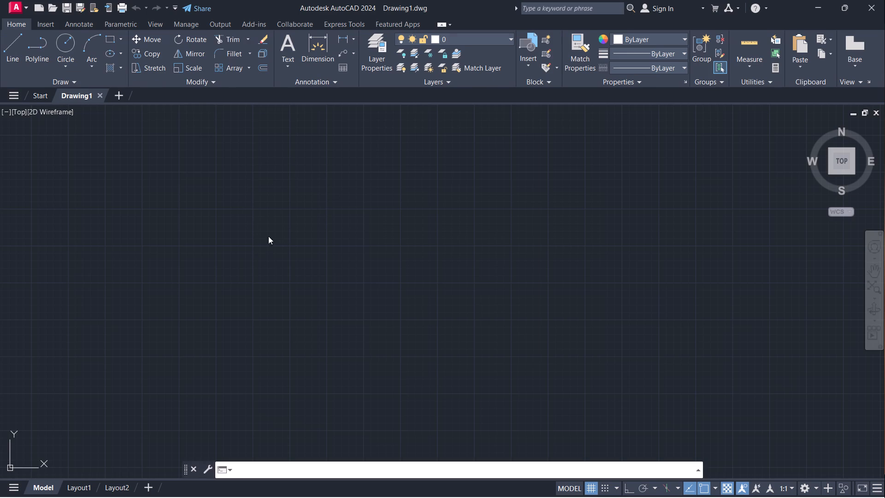
click(407, 175)
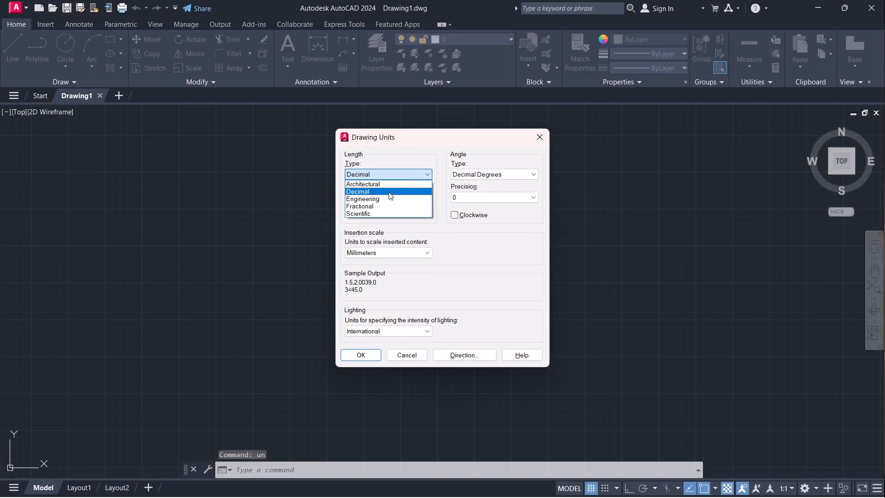
click(387, 185)
click(389, 196)
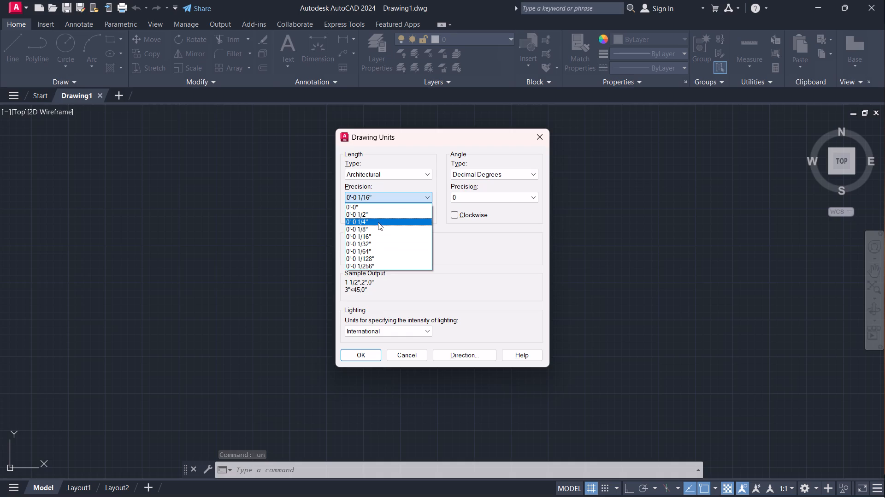
click(378, 224)
click(386, 254)
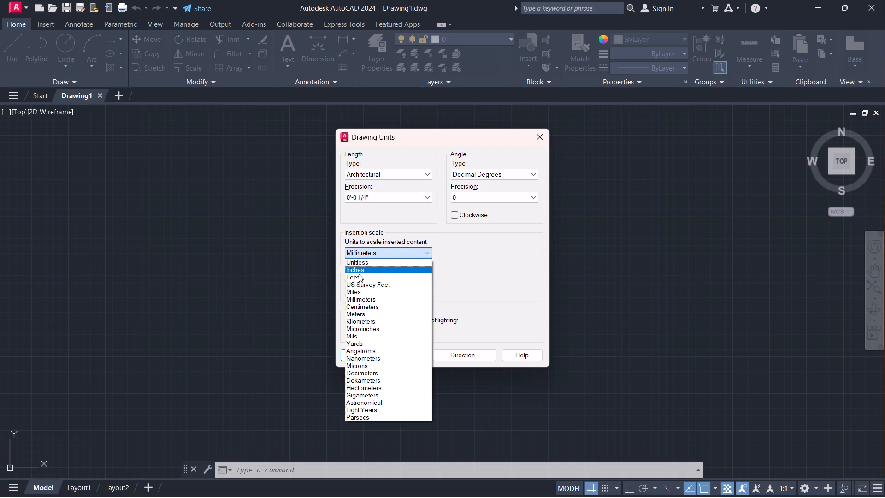
click(369, 270)
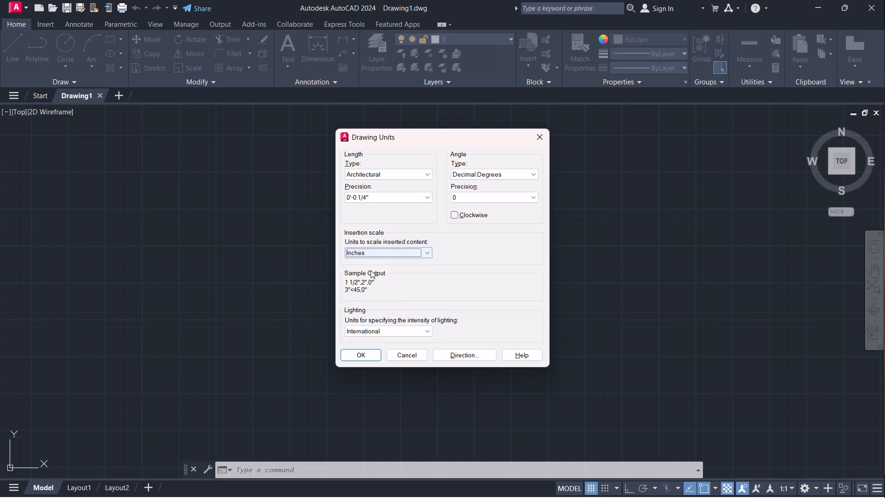
click(365, 354)
Modify the ISO-25 dimension style to use the Architectural primary unit format and set it as current.
key(d)
key(Return)
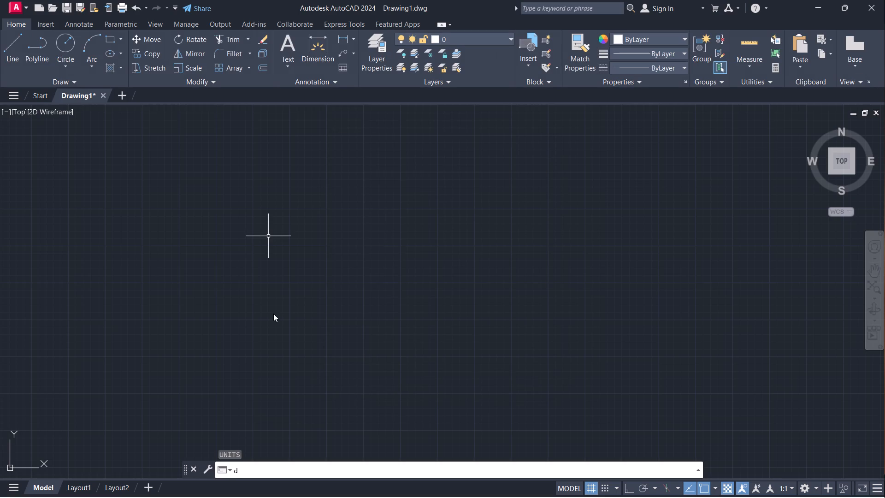
click(571, 231)
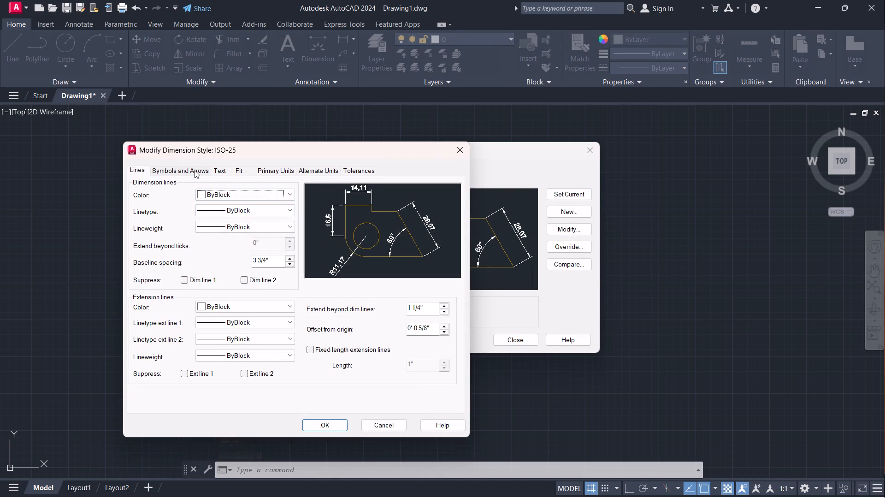
click(281, 168)
click(244, 192)
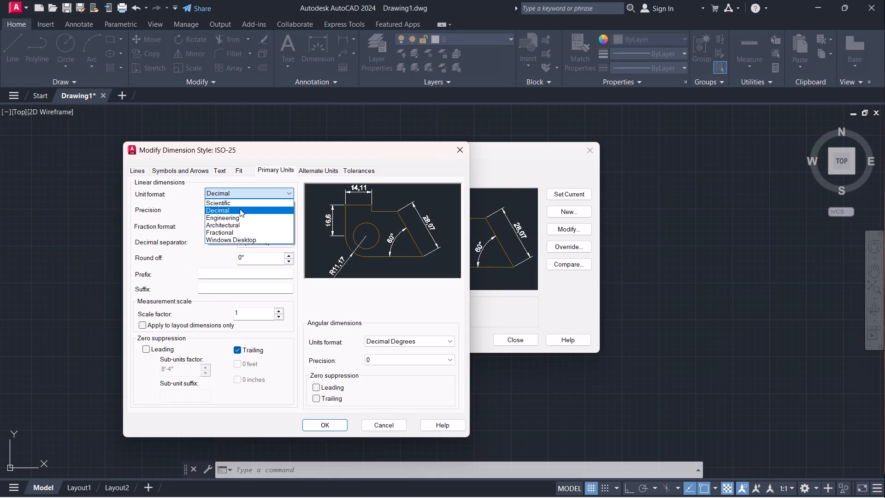
click(235, 224)
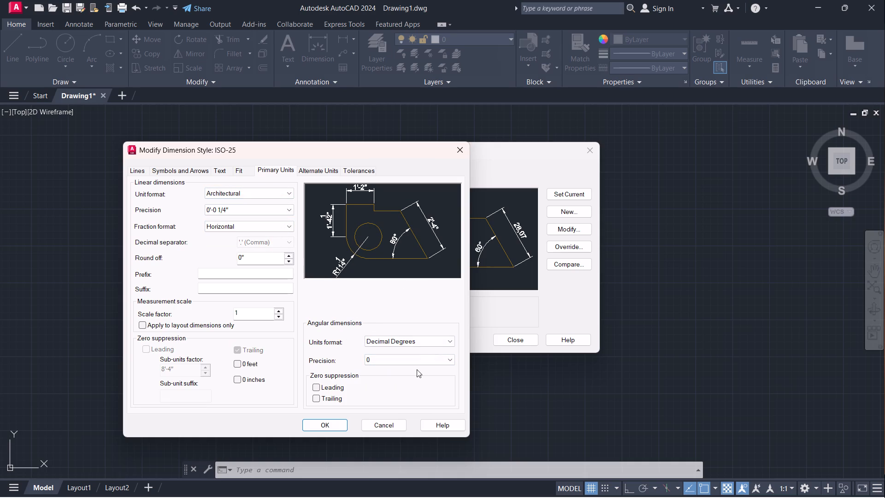
click(332, 424)
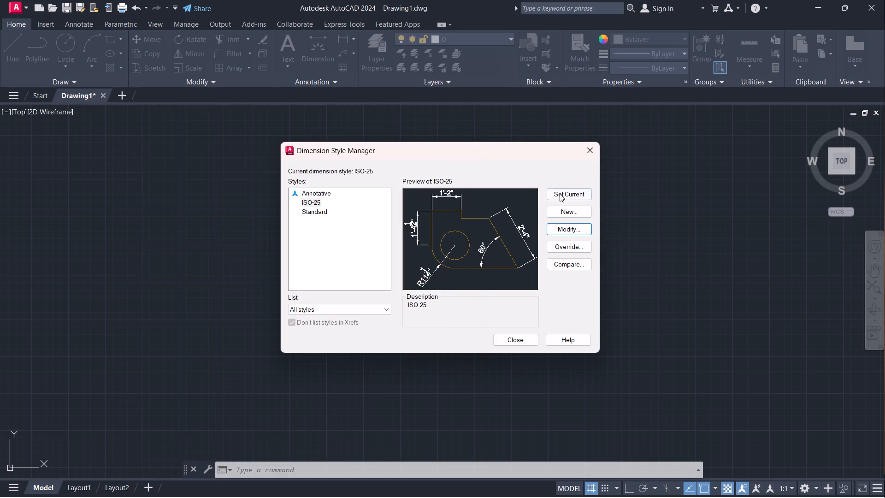
click(560, 194)
click(589, 148)
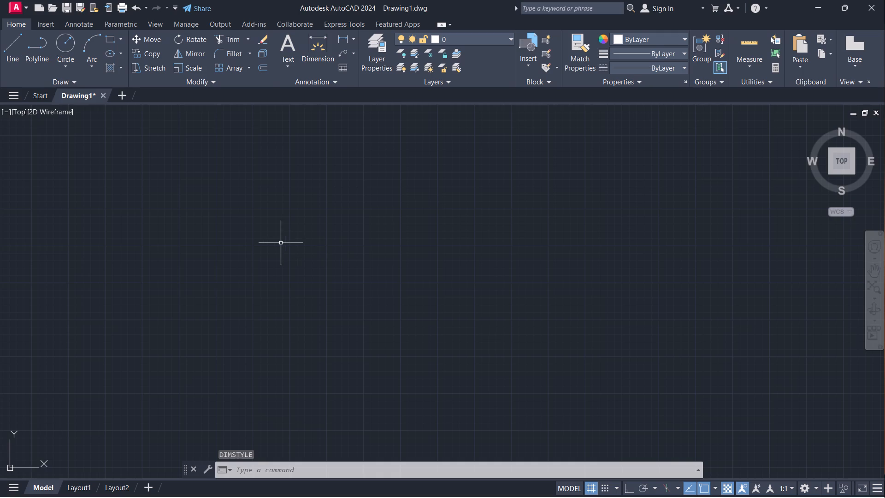
With Ortho on, draw the first two plot sides as connected lines: 33' horizontally to the right, then 50' straight down.
scroll(281, 243, down, 1)
middle_drag(262, 233, 270, 302)
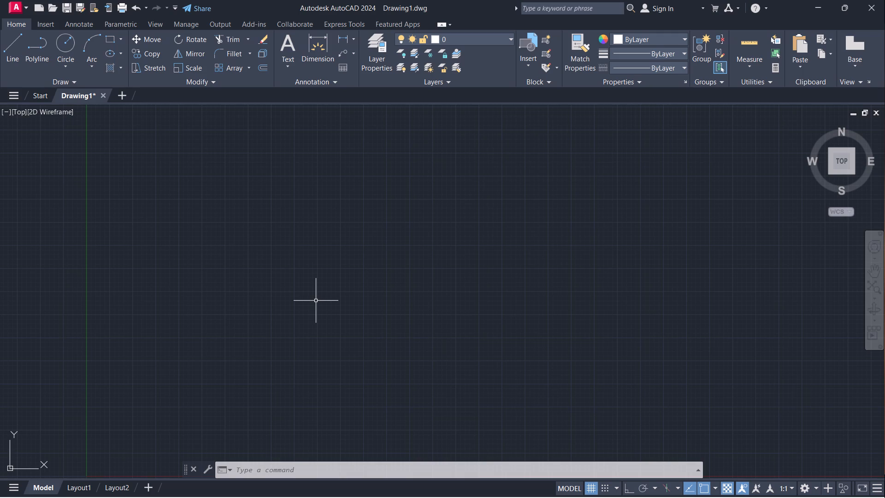
key(l)
key(Return)
click(304, 242)
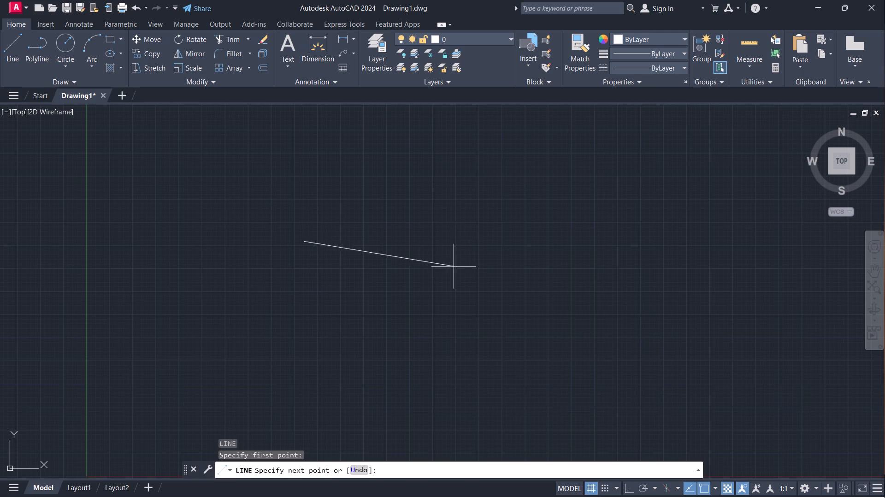
key(F8)
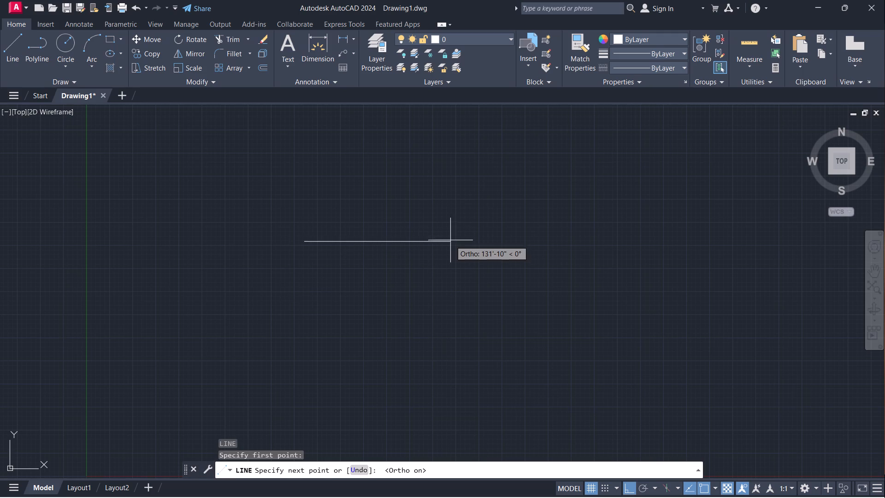
text(33')
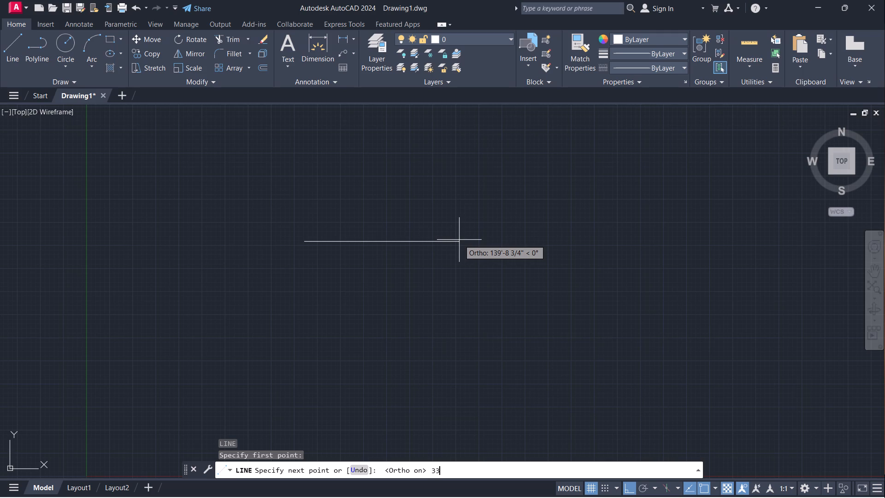
key(Return)
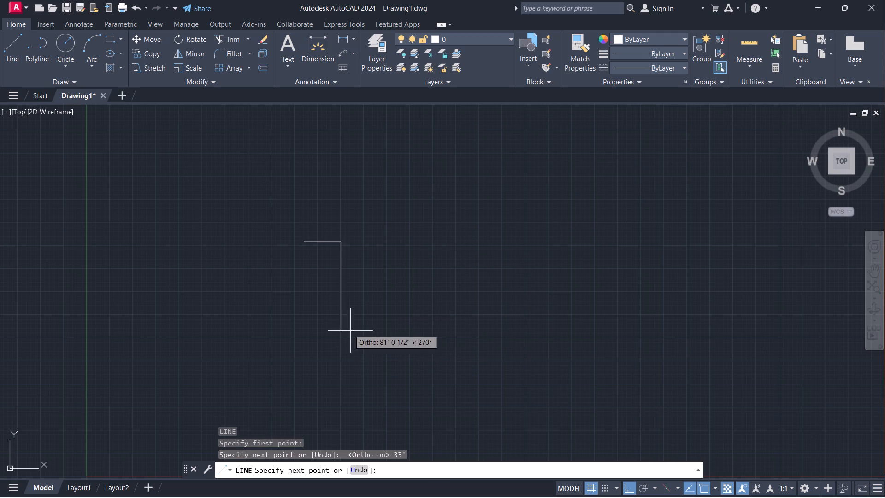
scroll(317, 331, up, 1)
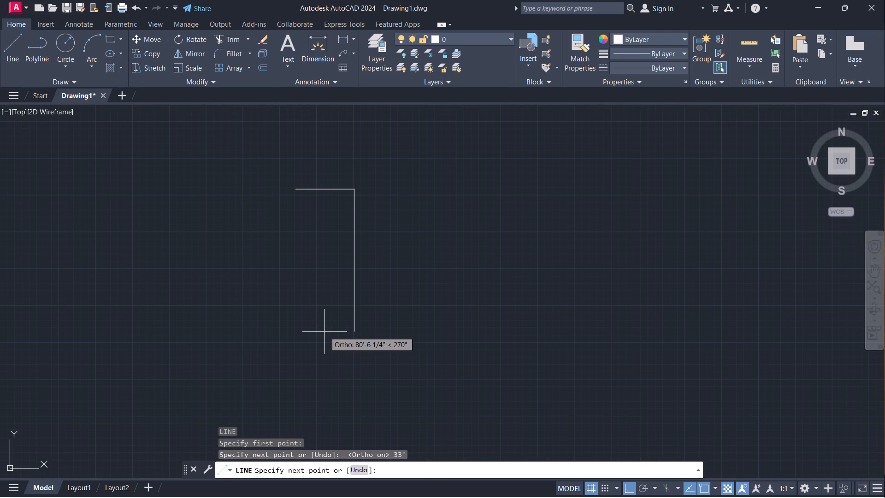
text(50')
key(Return)
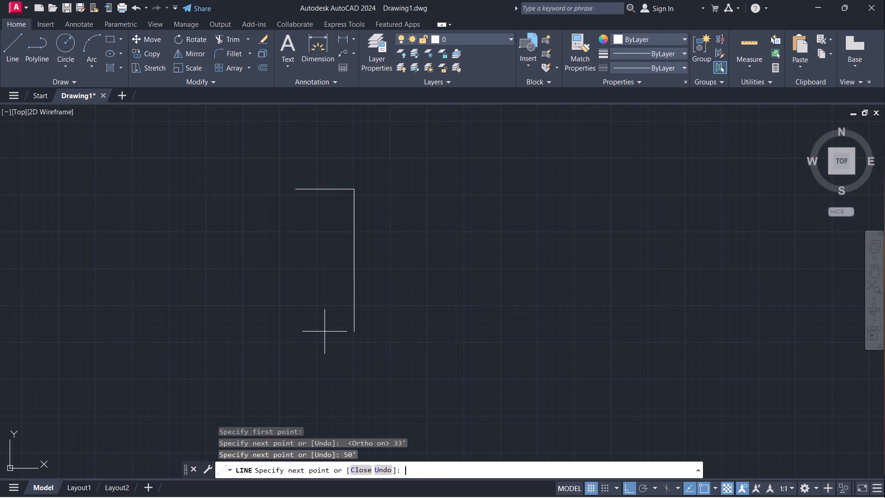
key(Escape)
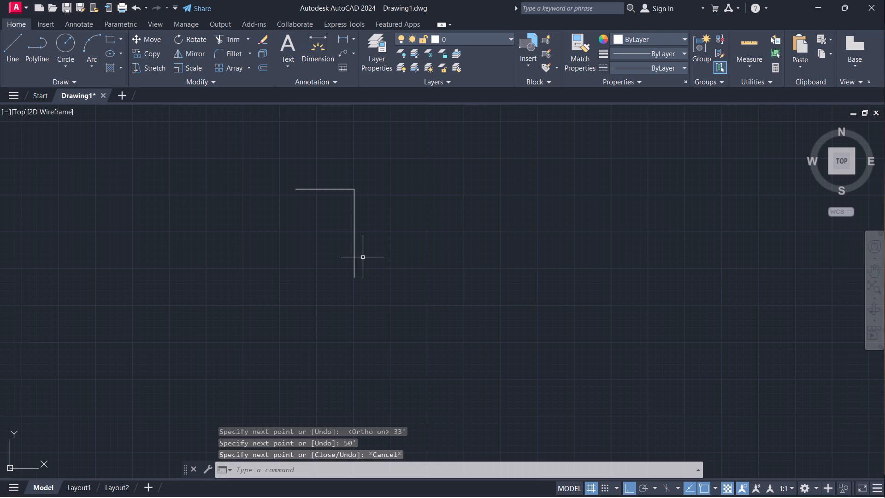
Draw a construction circle of radius 38'3" centred on the lower end of the 50' vertical line.
key(c)
key(Return)
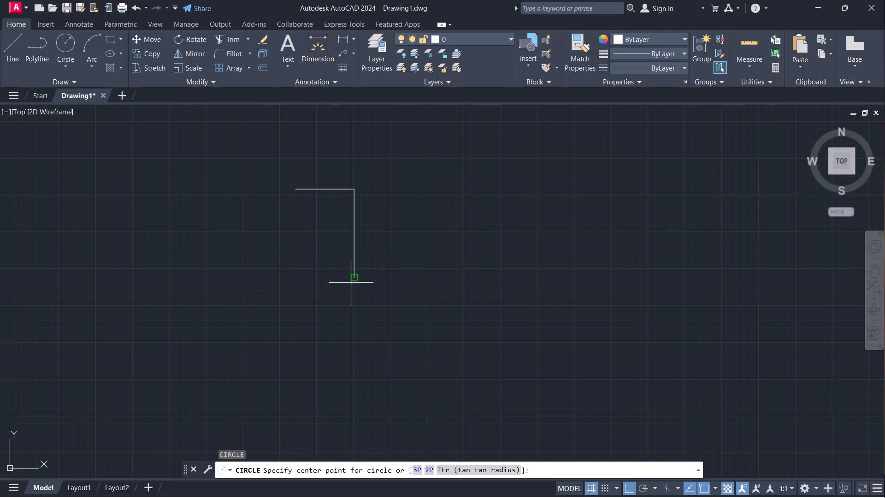
click(355, 279)
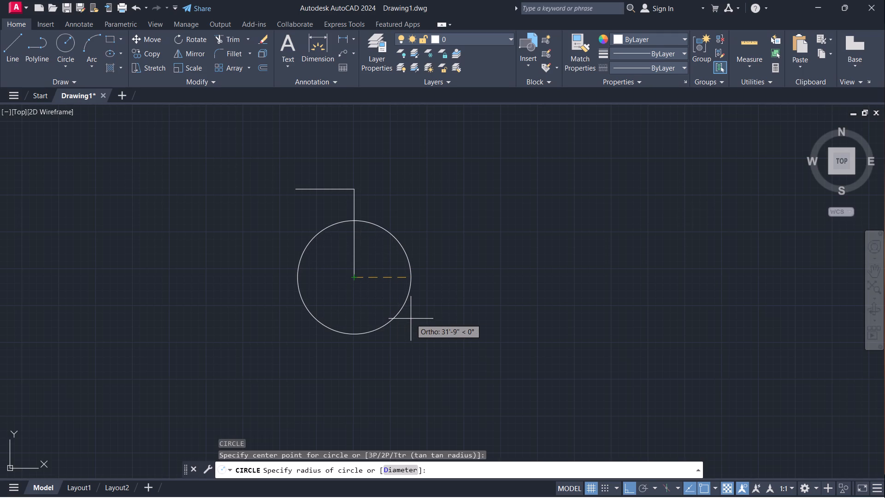
text(35)
key(BackSpace)
text(8')
key(3)
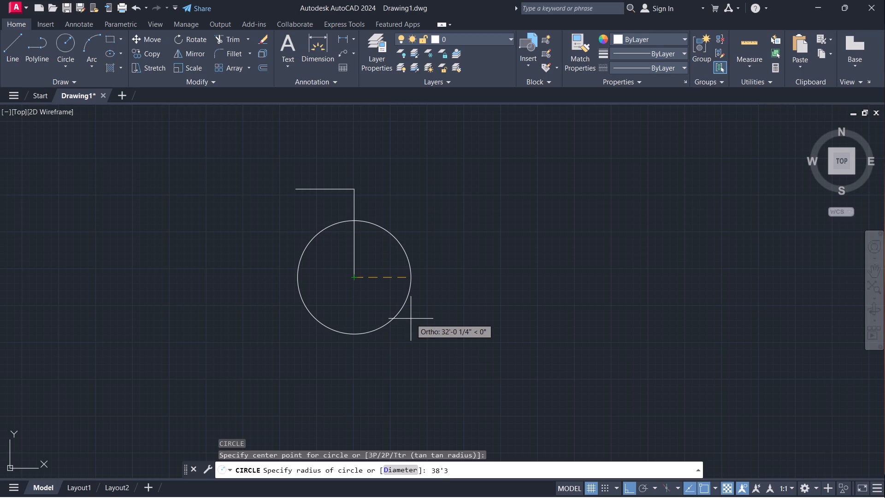
key(shift+quotedbl)
key(Return)
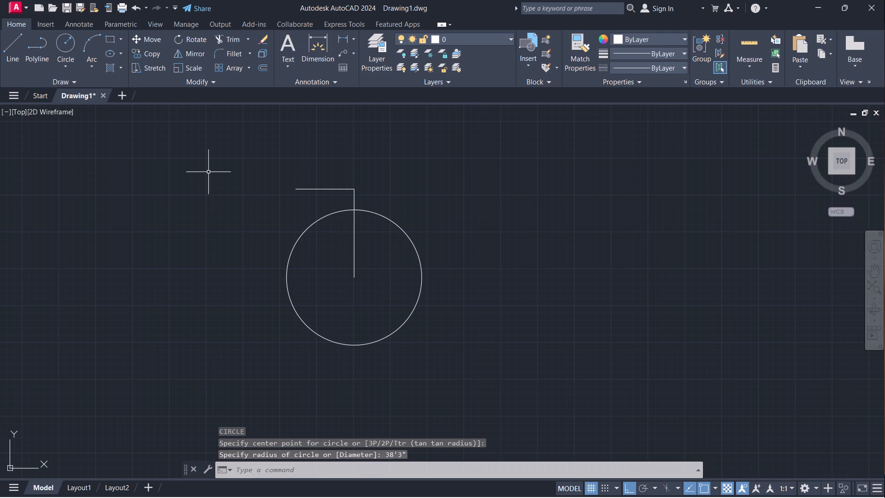
Draw a second construction circle of radius 58'10" centred on the left end of the 33' horizontal line.
key(space)
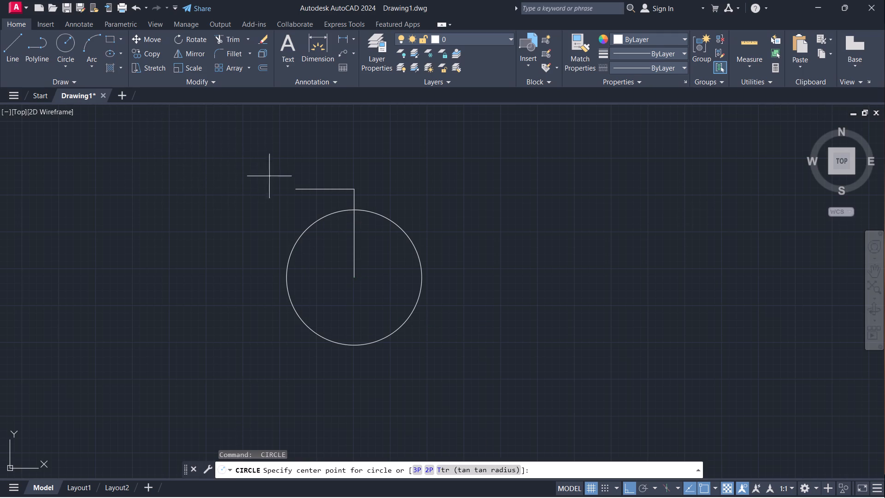
click(295, 190)
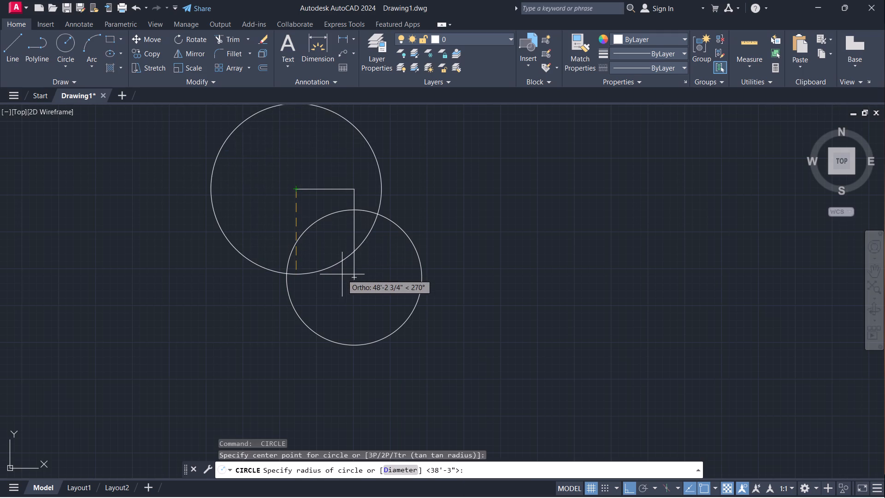
text(58')
text(10")
key(Return)
key(Escape)
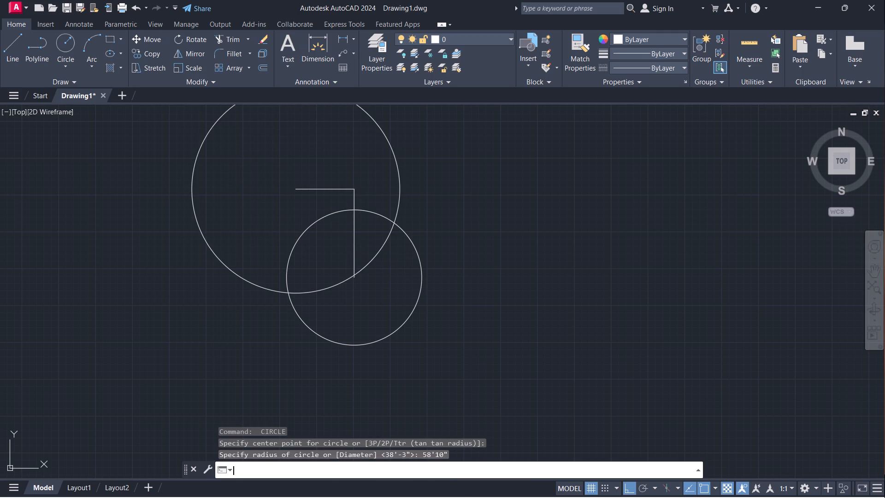
With Ortho off, draw lines from the 33' side's left end to the circles' lower-left intersection and on to the 50' side's lower end.
key(l)
key(Return)
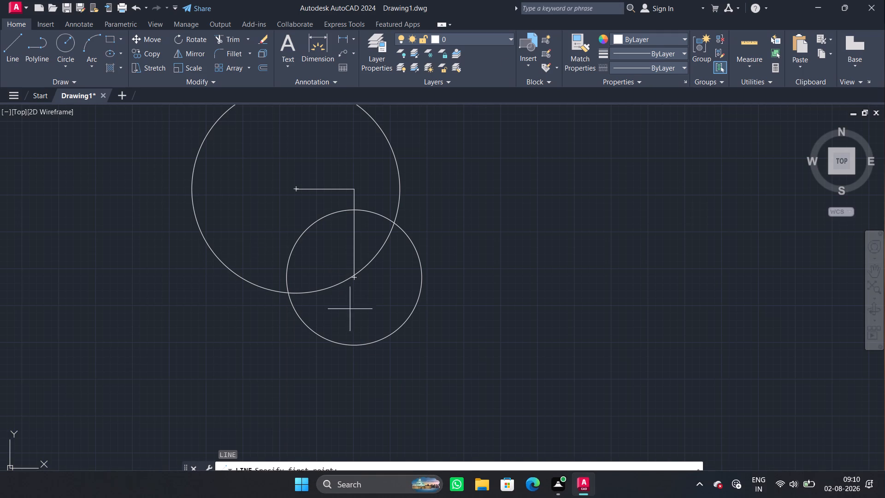
scroll(295, 196, up, 2)
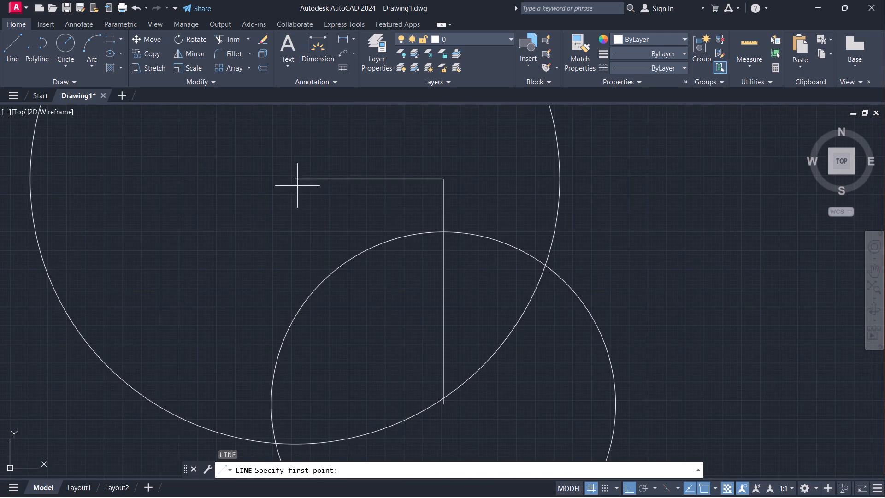
click(295, 179)
key(F8)
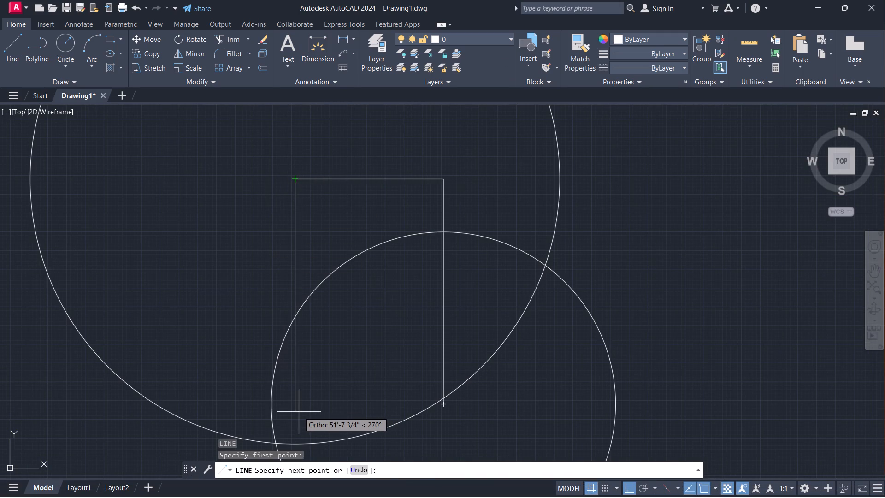
middle_drag(277, 443, 292, 344)
scroll(292, 344, up, 3)
click(284, 352)
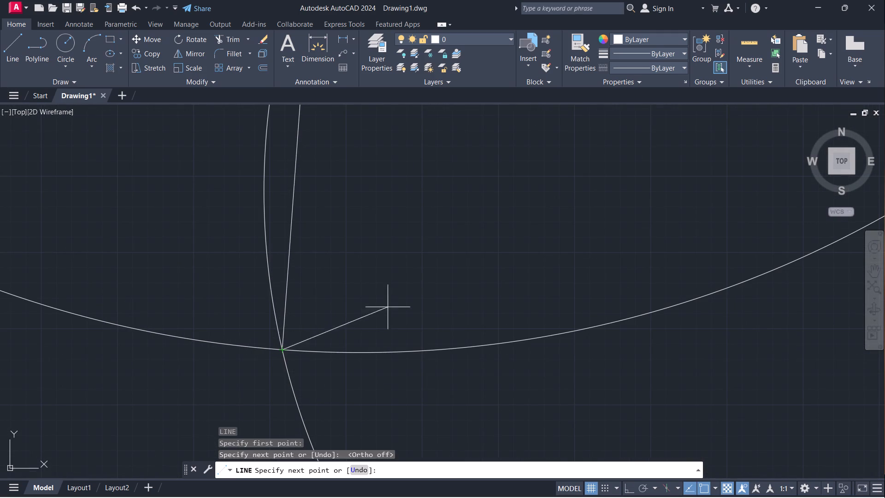
scroll(465, 303, down, 4)
scroll(538, 284, up, 3)
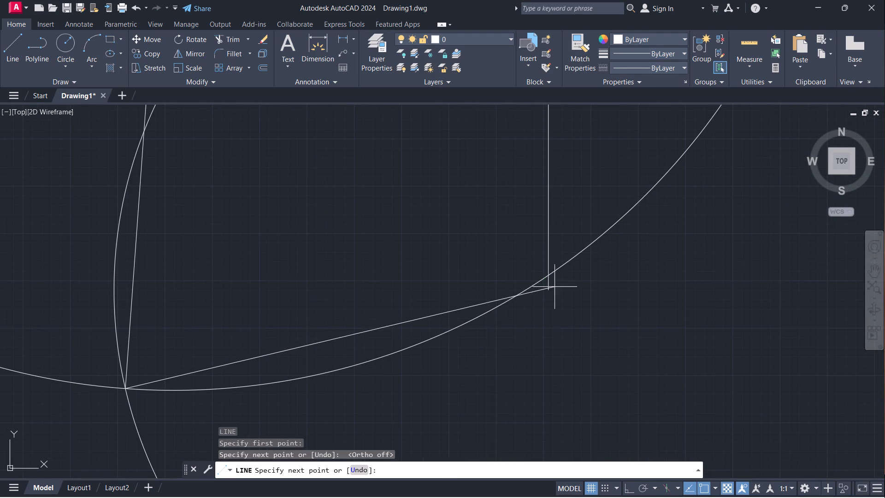
click(549, 288)
key(Escape)
Erase both construction circles, leaving only the four plot boundary lines.
scroll(568, 276, down, 1)
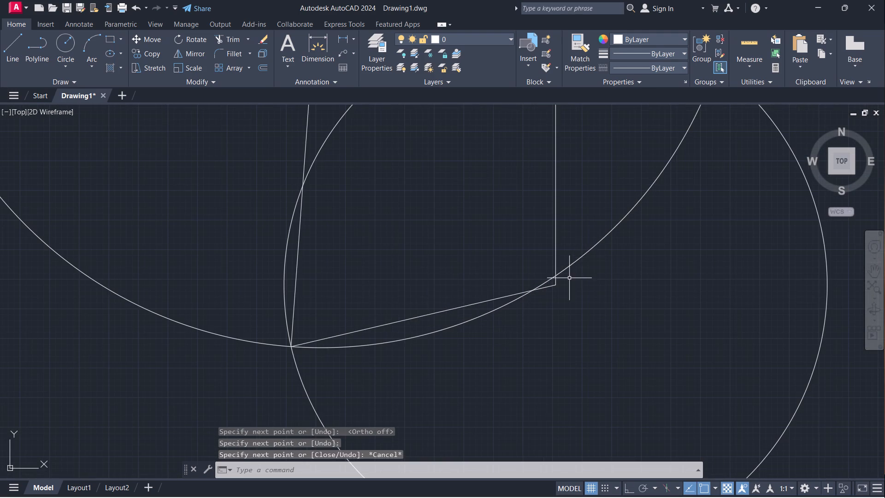
click(579, 257)
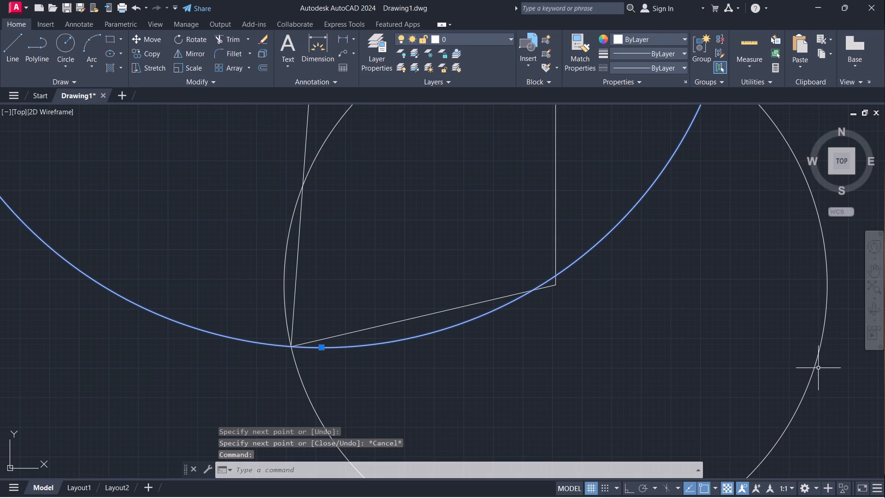
click(813, 370)
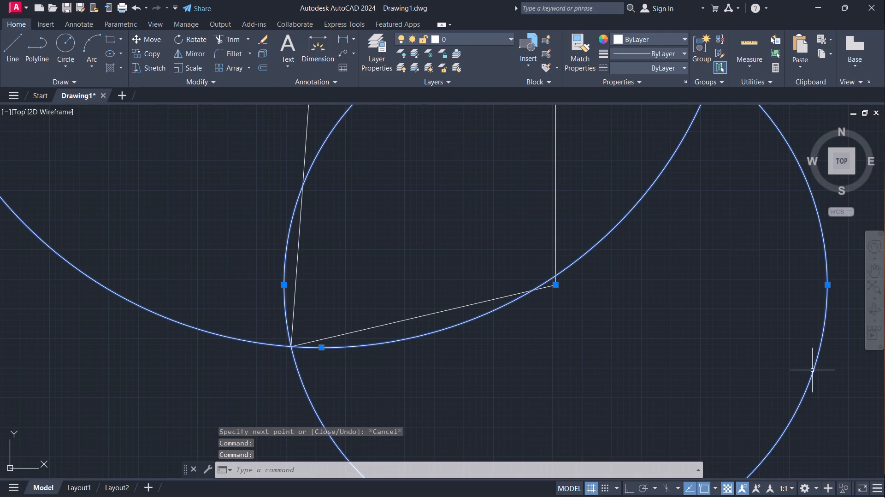
key(e)
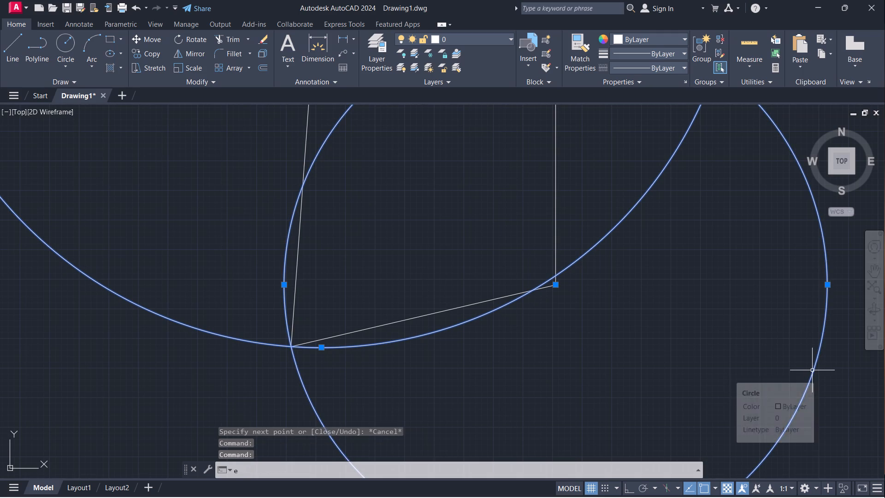
key(Return)
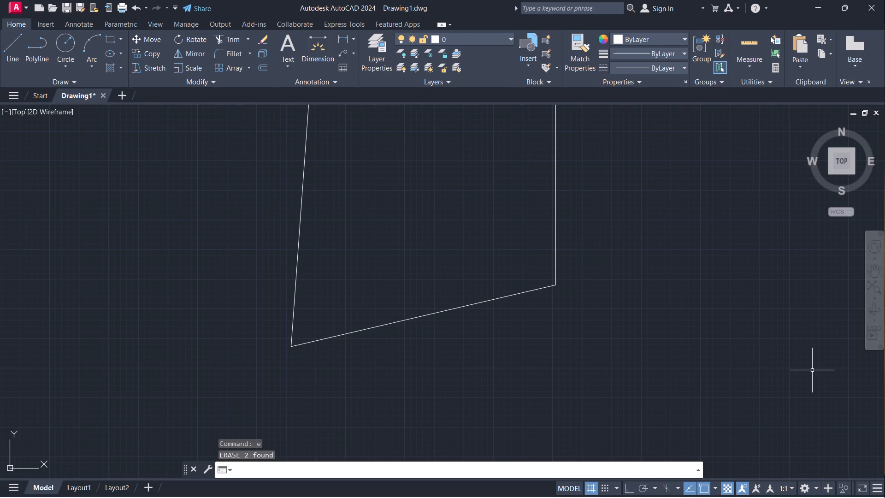
Check the length of the plot's top side with a linear dimension preview, without placing the dimension.
scroll(508, 342, down, 2)
middle_drag(492, 283, 366, 371)
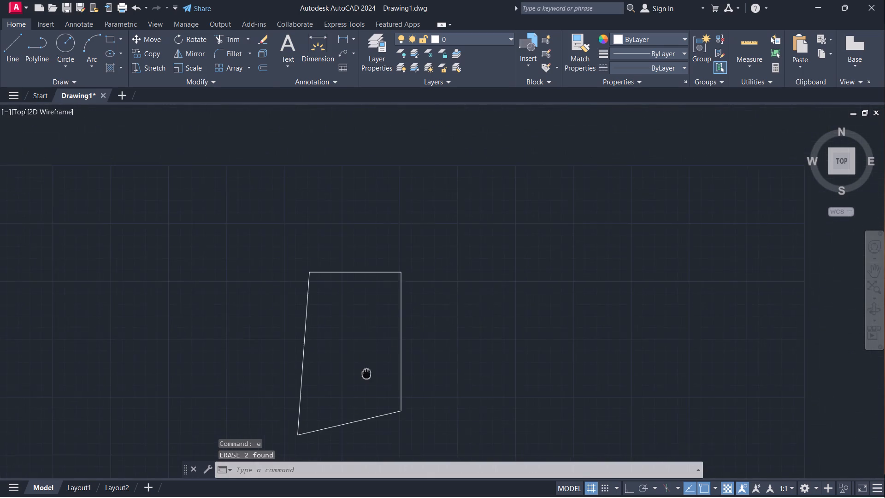
middle_drag(366, 371, 366, 373)
scroll(346, 356, up, 1)
middle_drag(360, 377, 429, 268)
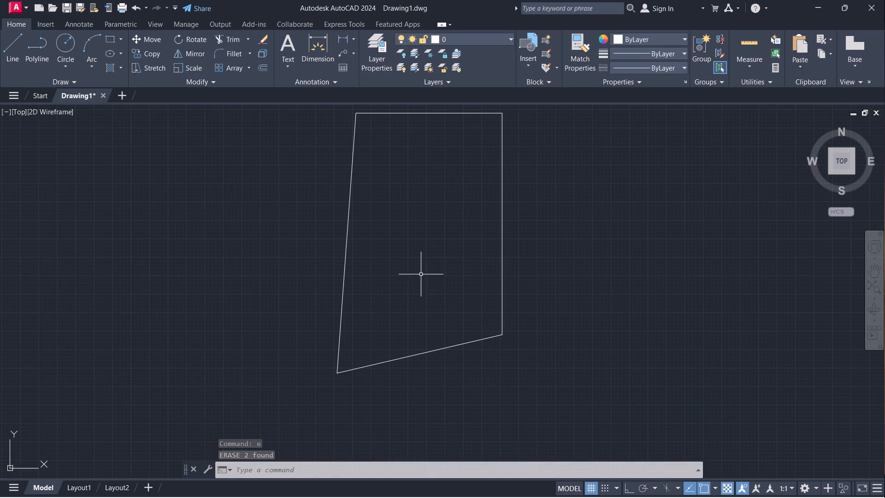
middle_drag(421, 274, 412, 298)
click(338, 36)
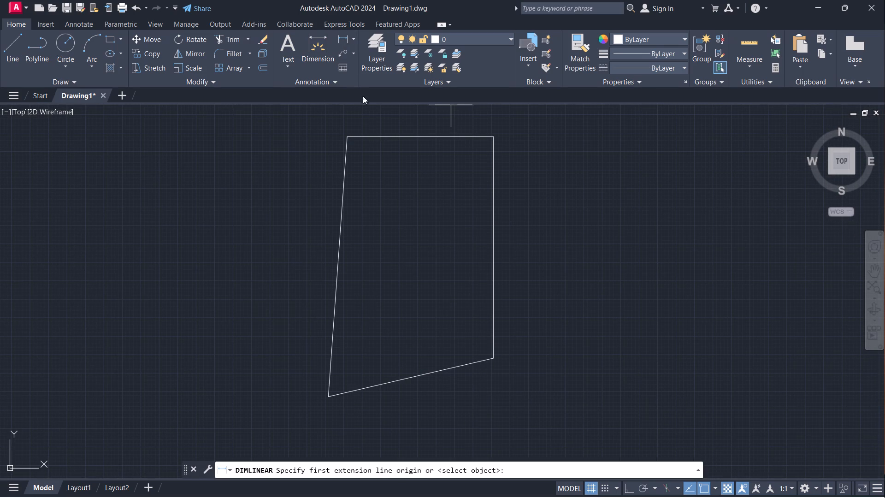
click(350, 136)
click(496, 137)
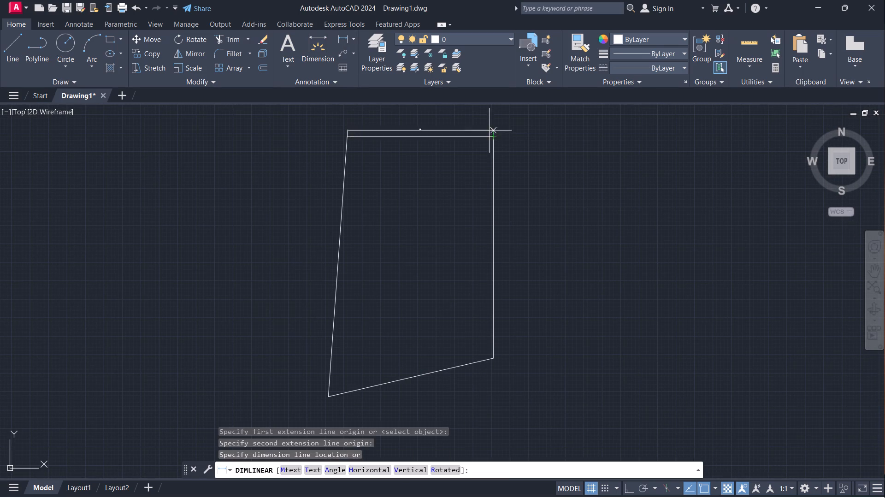
scroll(485, 127, up, 3)
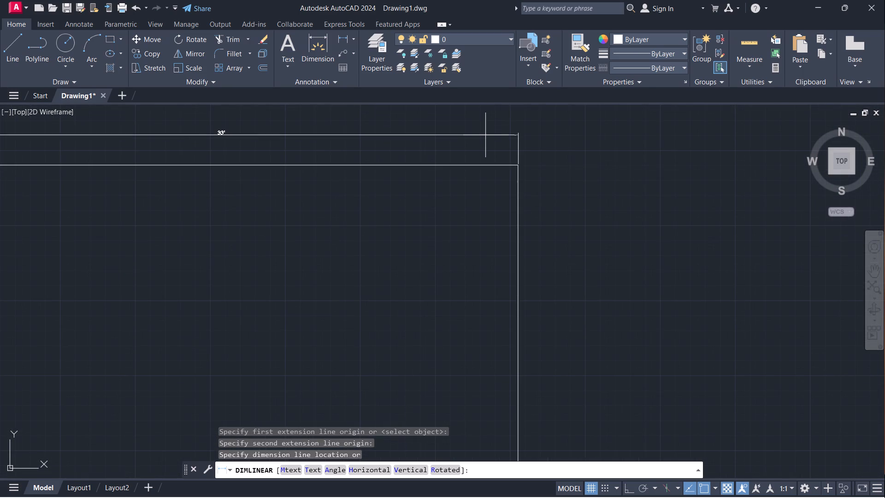
key(Escape)
Check the length of the plot's vertical right side with a linear dimension preview, without placing it.
key(space)
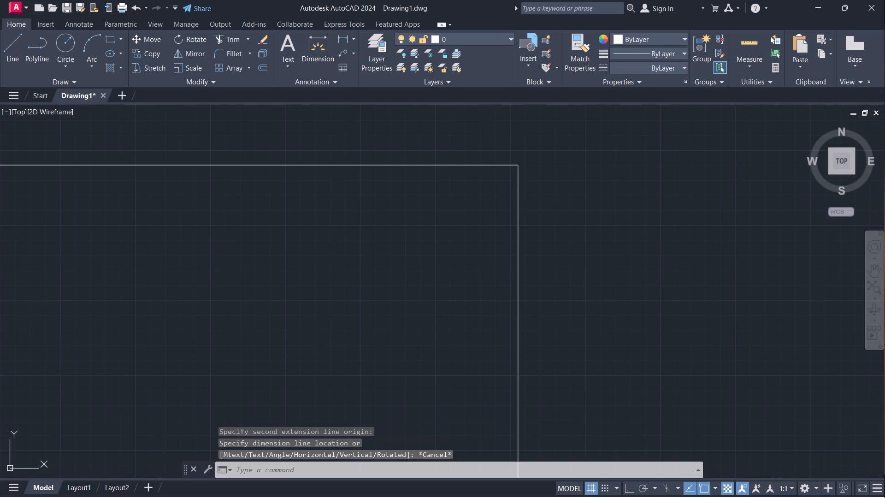
click(519, 165)
scroll(538, 140, down, 5)
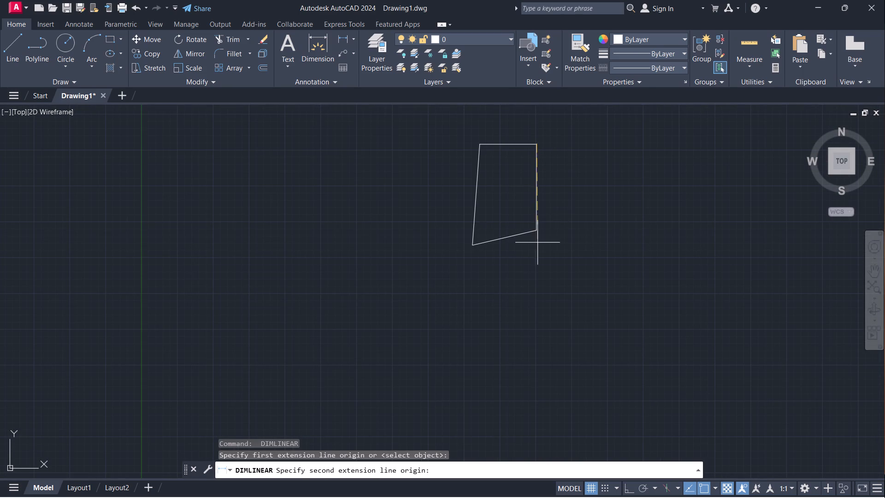
click(536, 235)
scroll(555, 221, up, 3)
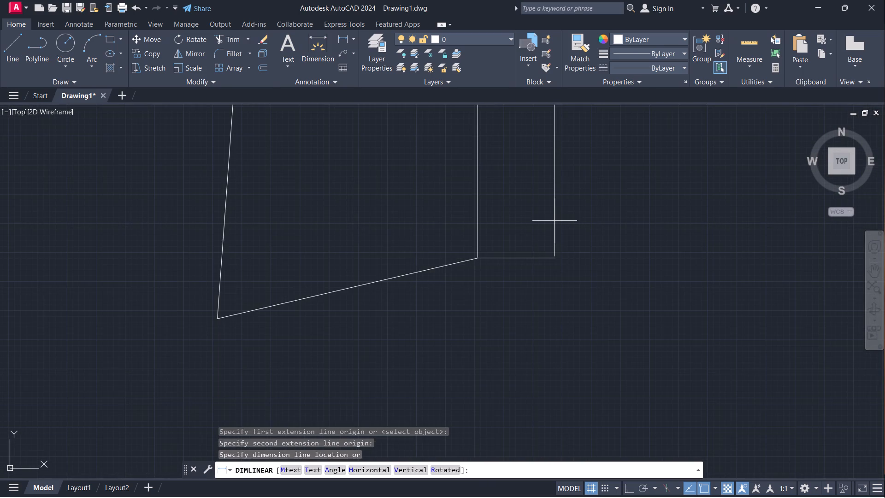
middle_drag(555, 221, 511, 391)
scroll(527, 211, up, 3)
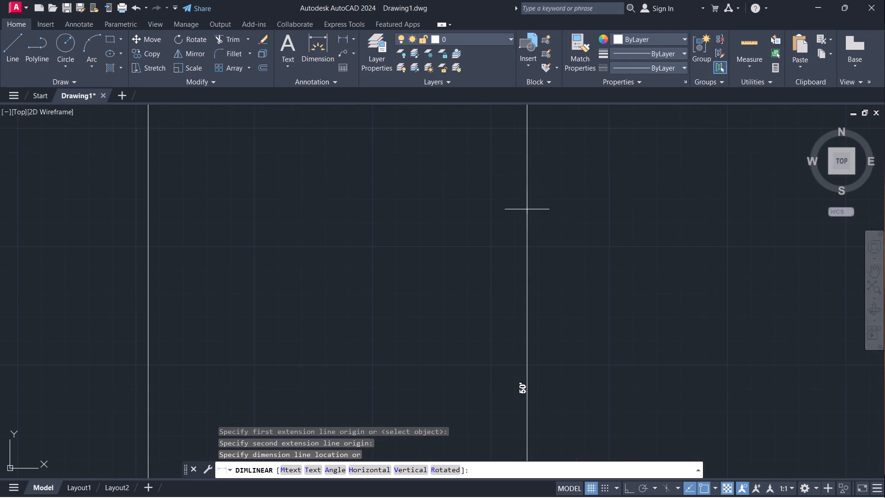
key(Escape)
Check the horizontal extent of the plot's sloping bottom side with a linear dimension preview, without placing it.
scroll(527, 209, down, 6)
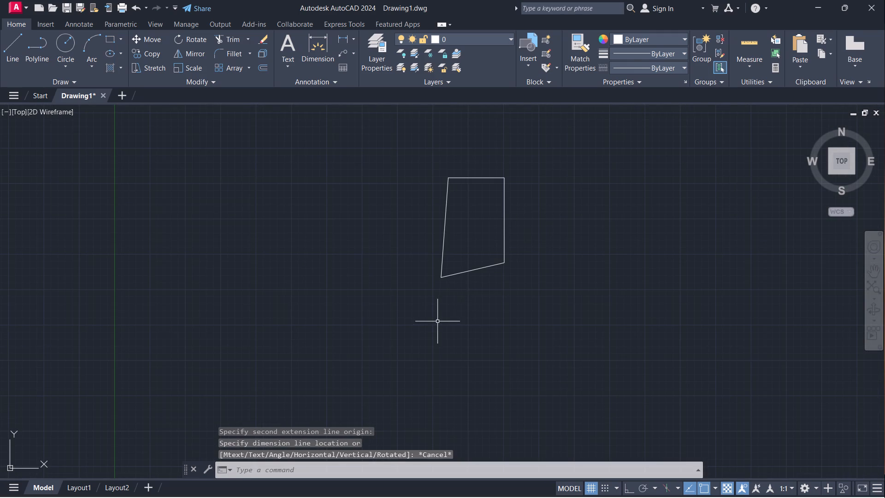
key(space)
click(442, 282)
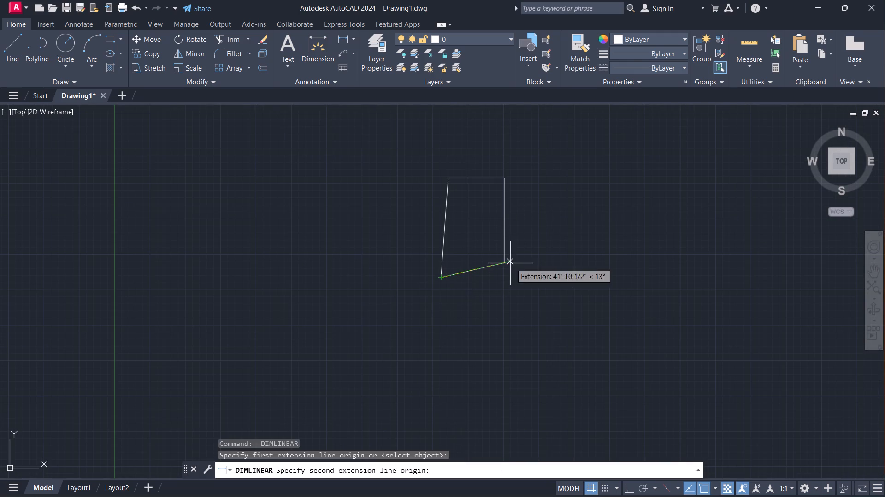
click(507, 263)
scroll(468, 291, up, 6)
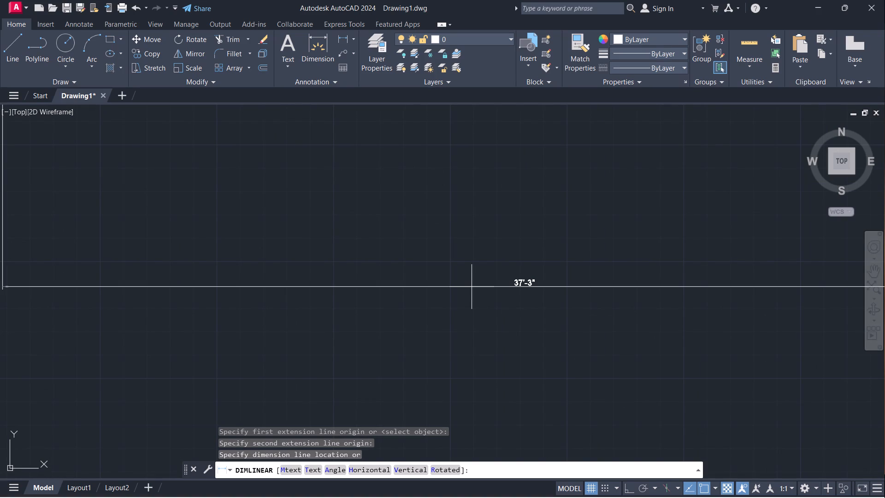
scroll(472, 287, down, 3)
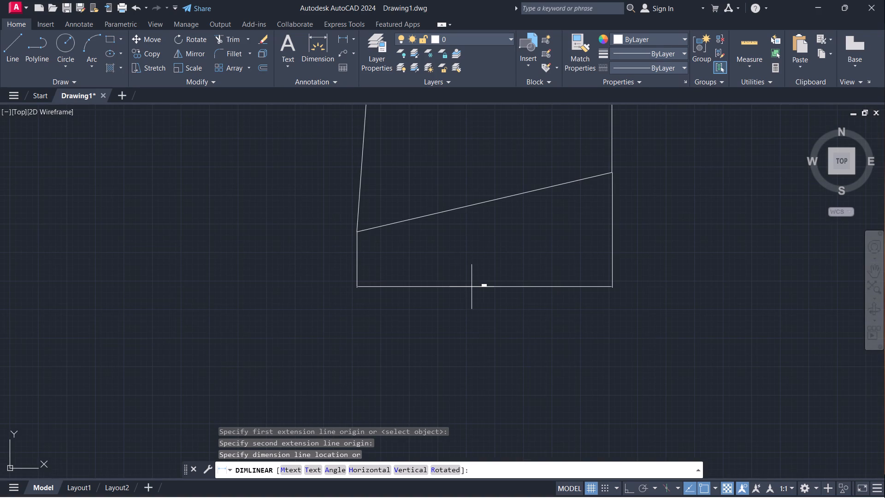
key(Escape)
Preview an aligned dimension along the plot's sloping bottom side without placing it.
click(351, 40)
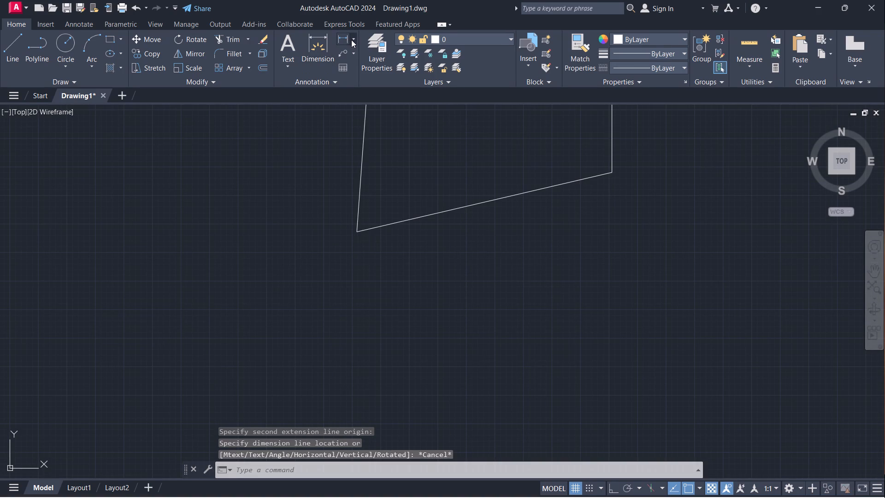
click(366, 82)
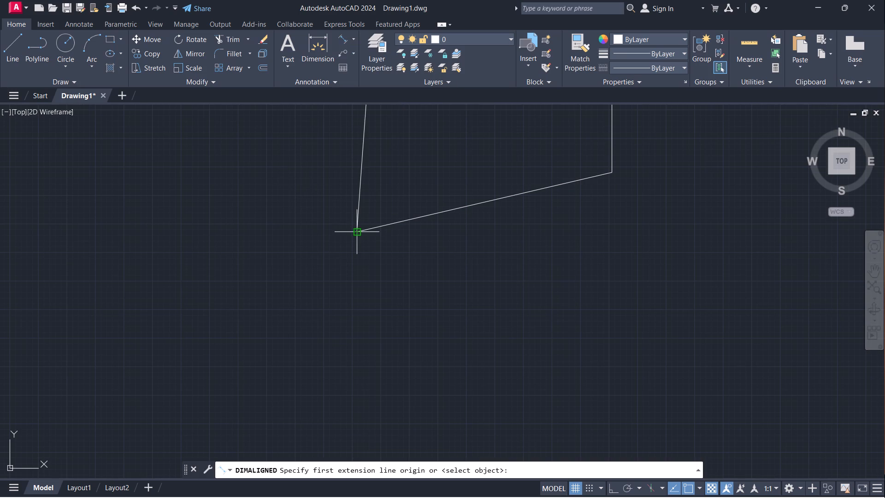
click(358, 231)
click(615, 172)
scroll(585, 219, up, 4)
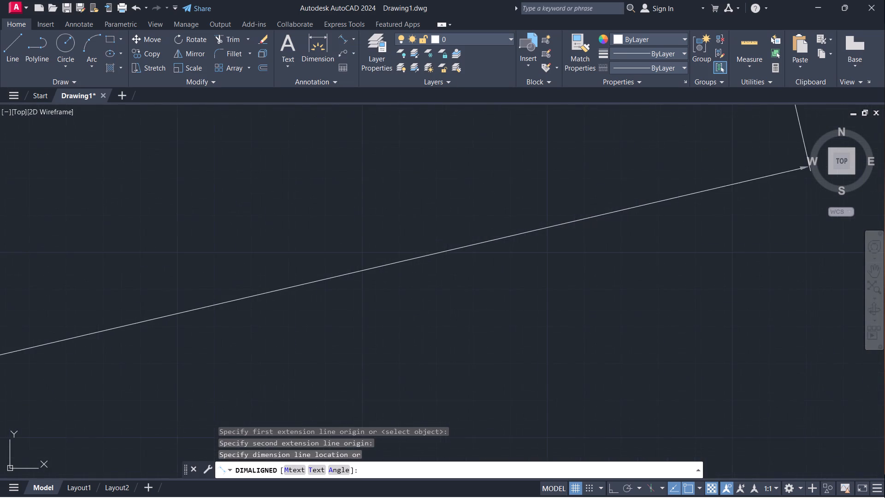
scroll(589, 222, down, 1)
key(Escape)
Check the length of the plot's slanted left side with an aligned dimension preview, without placing it.
scroll(548, 232, down, 6)
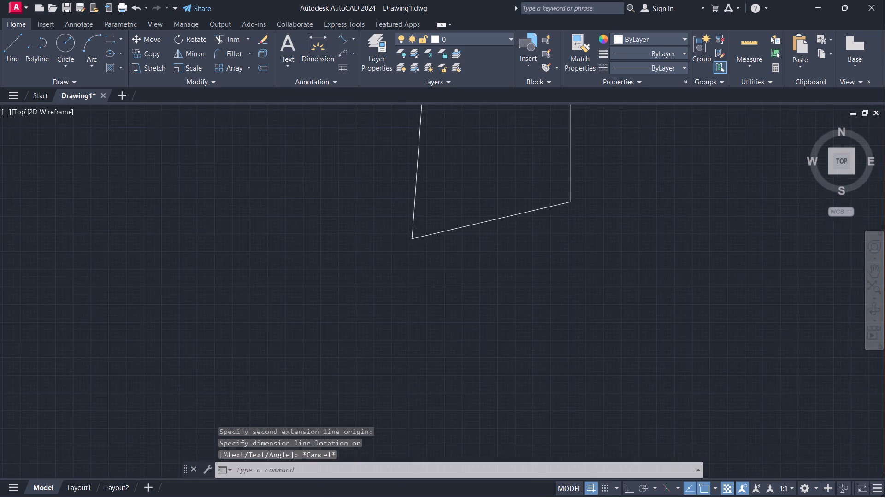
scroll(546, 234, down, 1)
middle_drag(537, 197, 510, 248)
key(space)
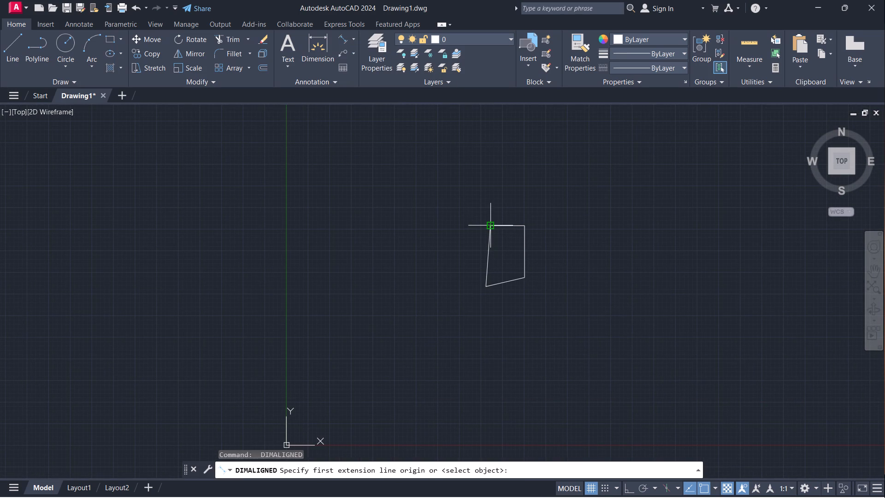
click(492, 225)
click(487, 289)
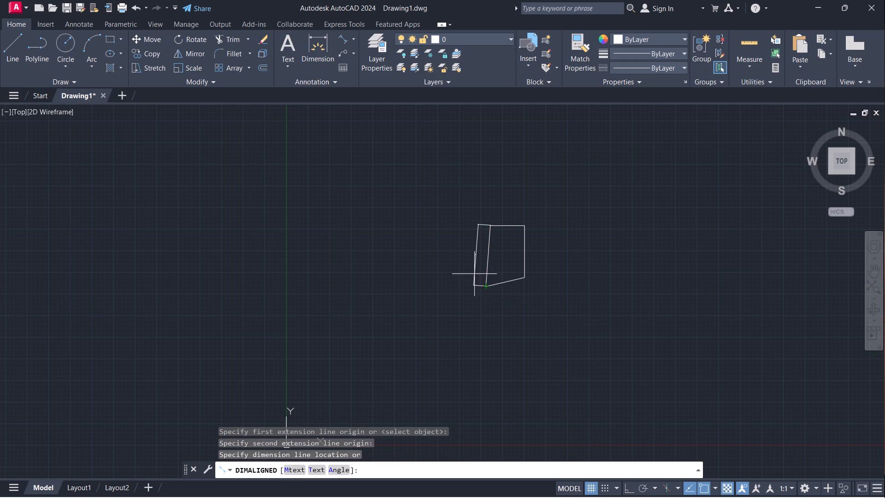
scroll(475, 271, up, 7)
middle_drag(477, 261, 388, 493)
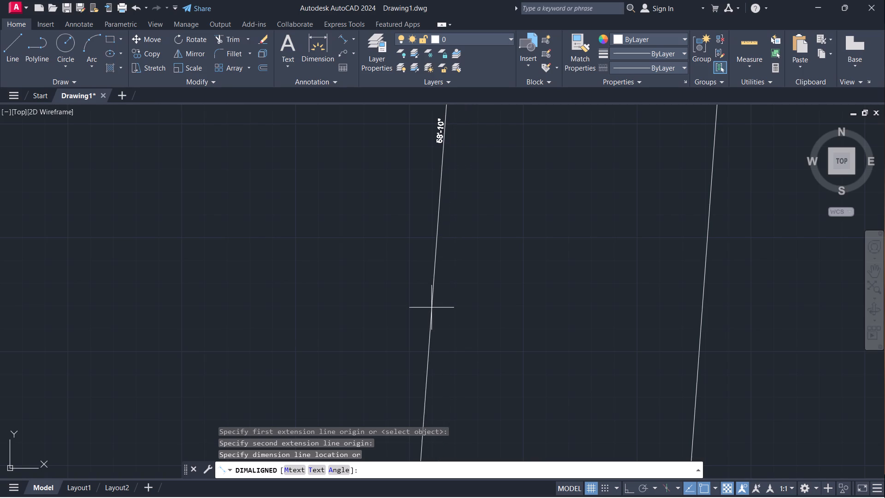
key(Escape)
Offset all four sides of the plot boundary 6" inward to form the outer walls.
scroll(430, 307, down, 4)
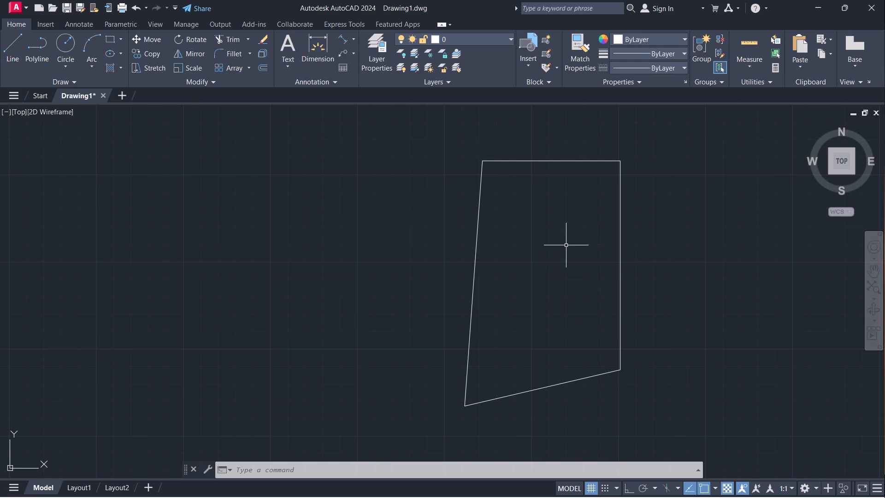
key(o)
key(Return)
click(547, 160)
text(6")
key(Return)
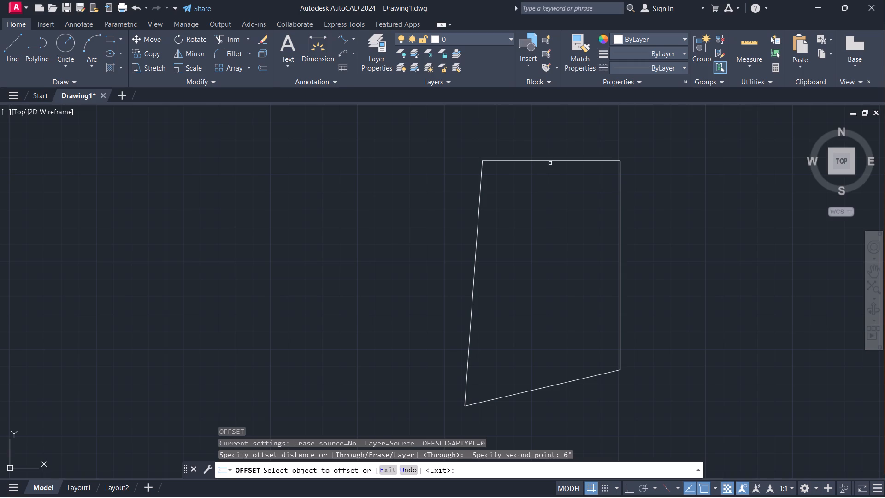
click(550, 160)
click(549, 174)
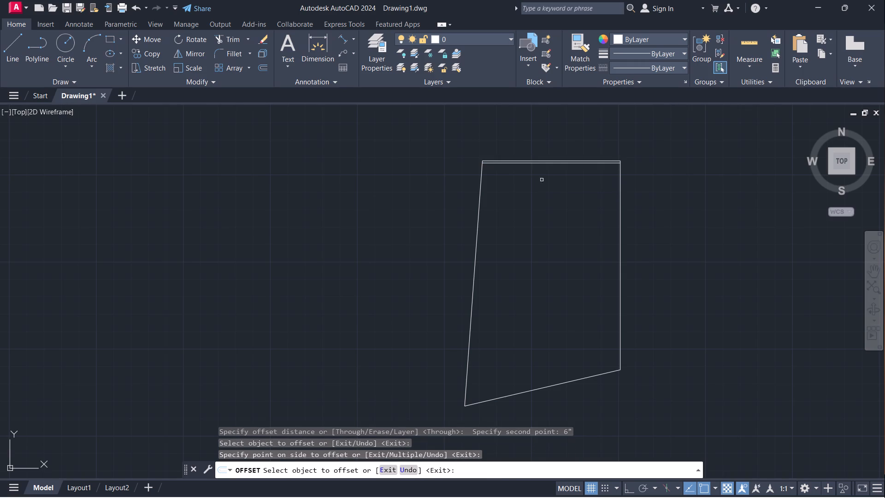
click(480, 213)
click(508, 216)
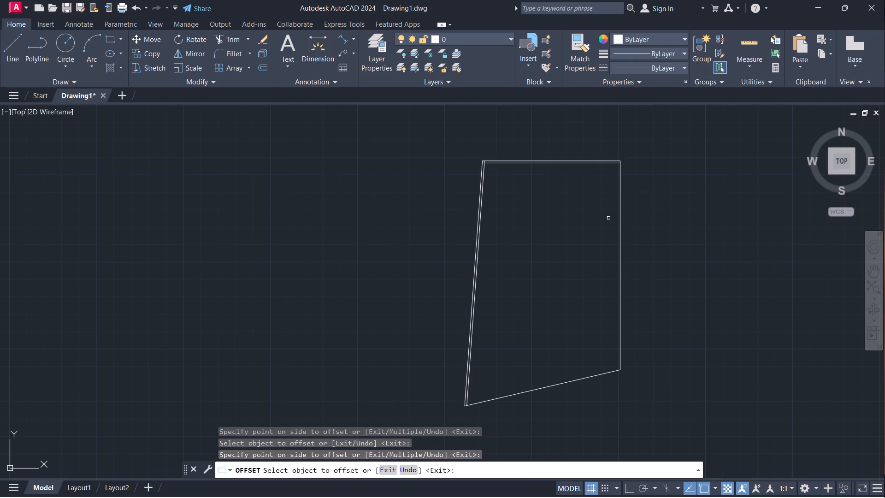
click(619, 218)
click(596, 218)
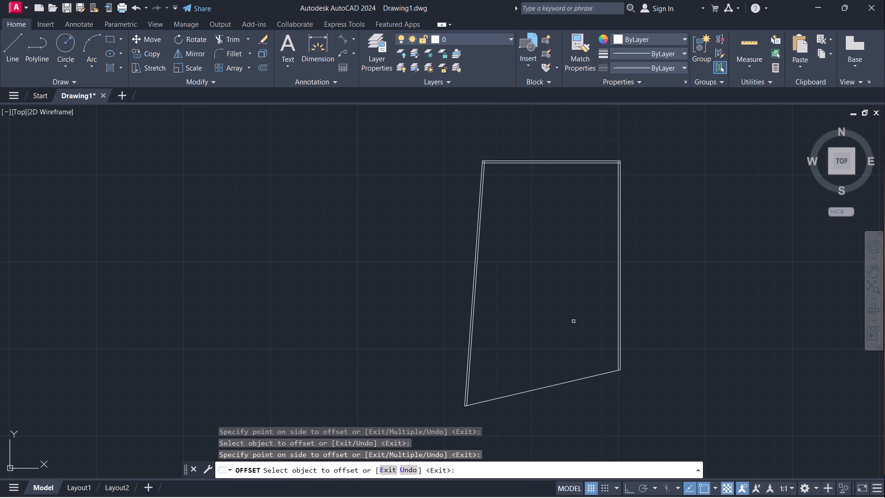
click(564, 383)
click(563, 351)
key(Escape)
Trim the overlapping offset line ends at the two bottom corners of the outer walls.
text(tr)
key(Return)
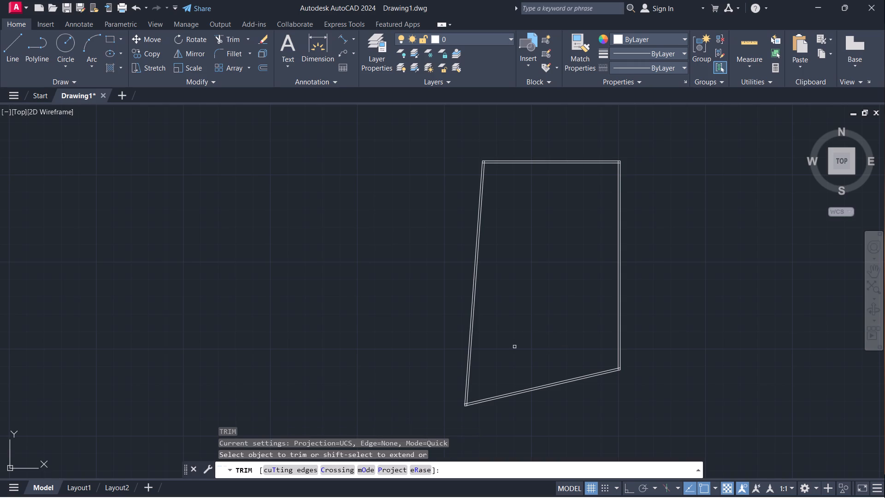
scroll(471, 389, up, 5)
middle_drag(476, 432, 561, 295)
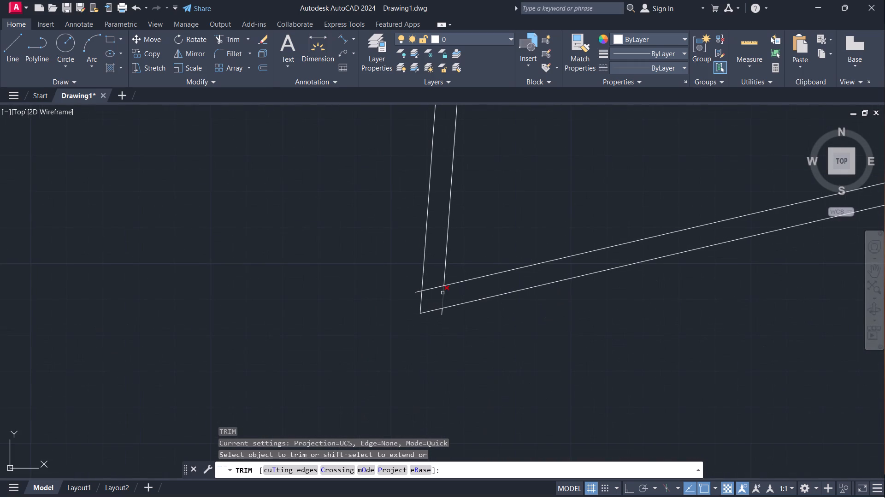
drag(432, 285, 456, 290)
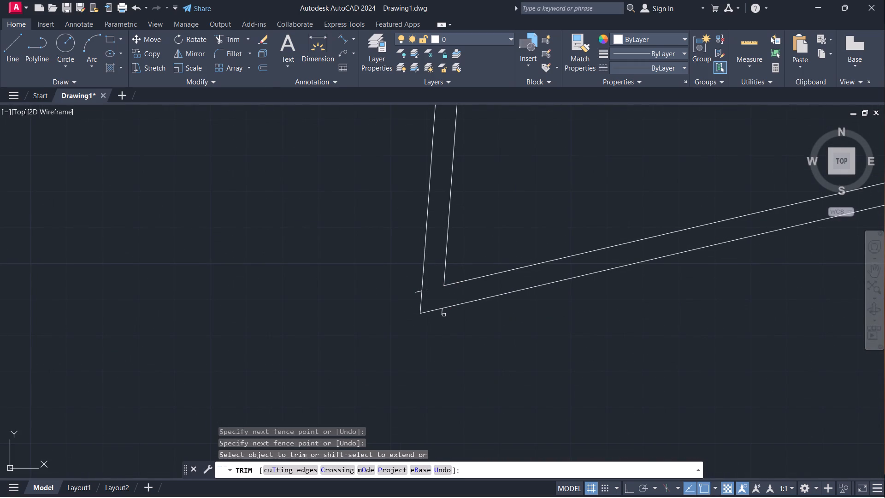
click(442, 314)
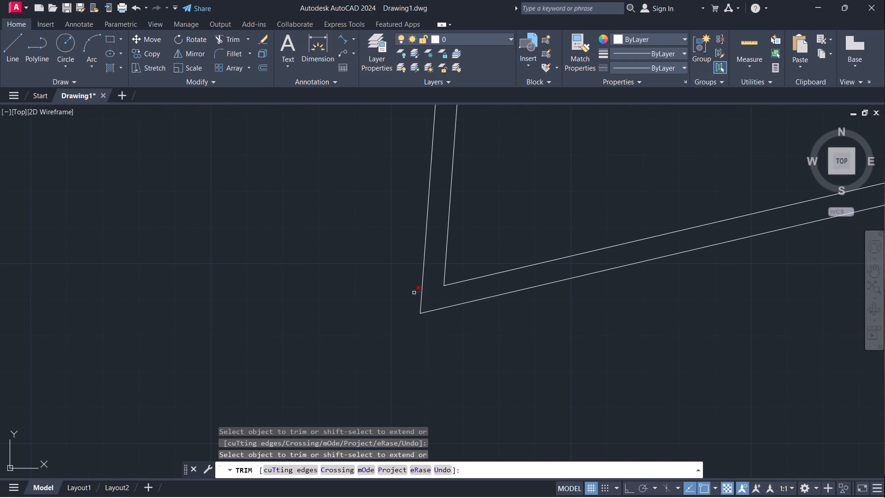
click(414, 293)
scroll(389, 279, down, 5)
scroll(572, 236, up, 4)
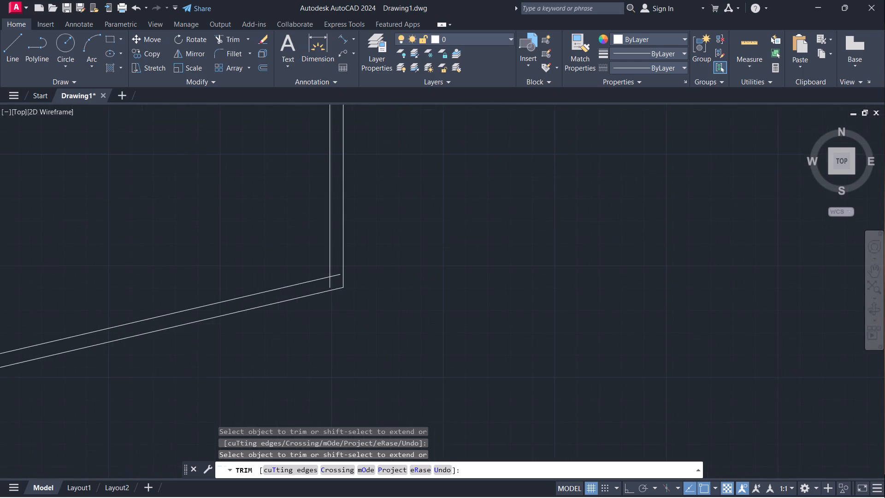
scroll(295, 250, up, 3)
drag(464, 326, 439, 362)
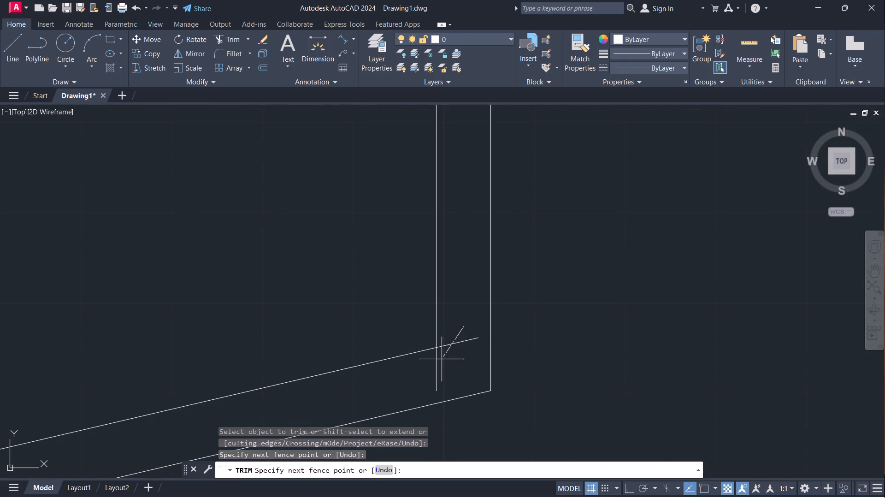
drag(439, 362, 426, 374)
Trim the overlapping offset line ends at the two top corners of the outer walls.
scroll(515, 325, down, 9)
scroll(547, 220, up, 5)
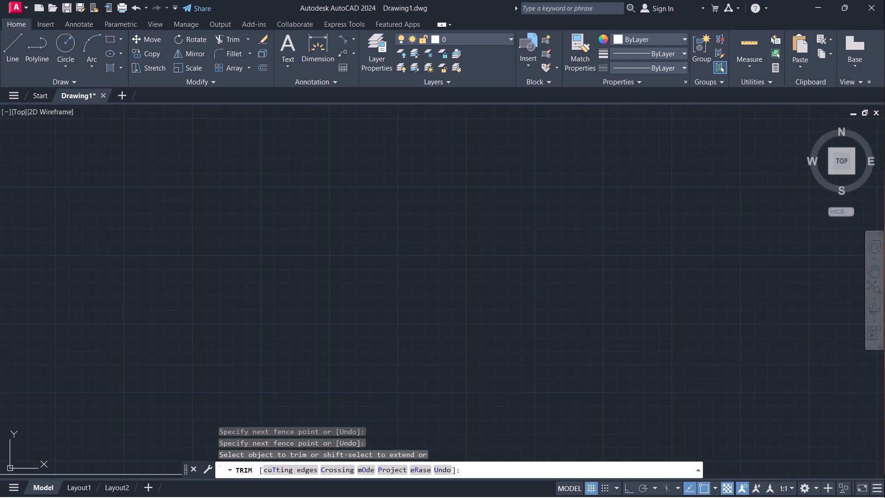
middle_drag(391, 378, 520, 255)
scroll(504, 421, up, 3)
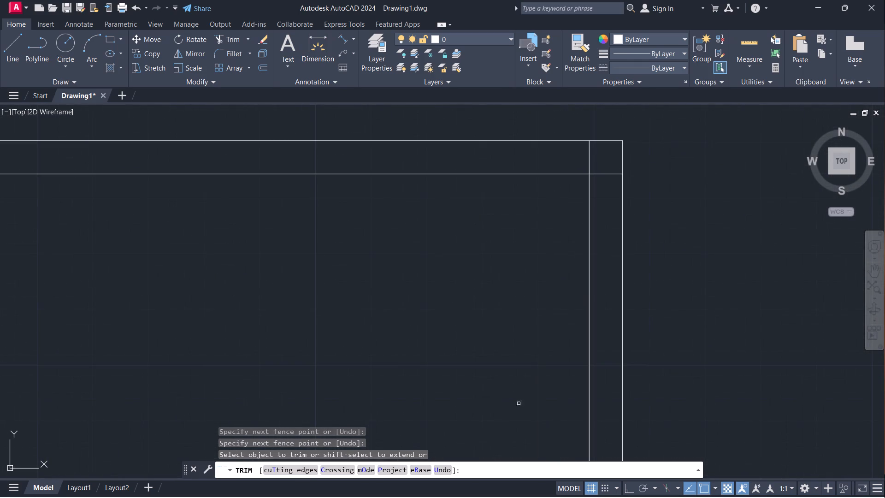
drag(586, 151, 609, 196)
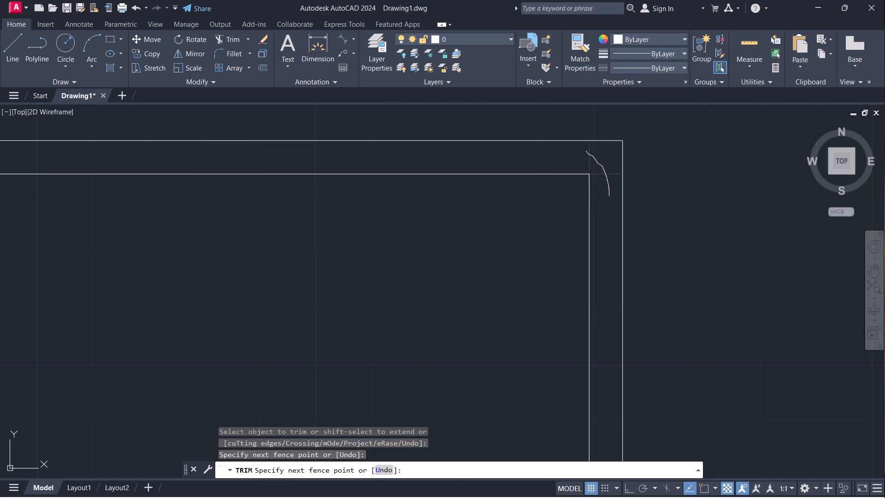
scroll(609, 196, down, 5)
scroll(385, 197, up, 5)
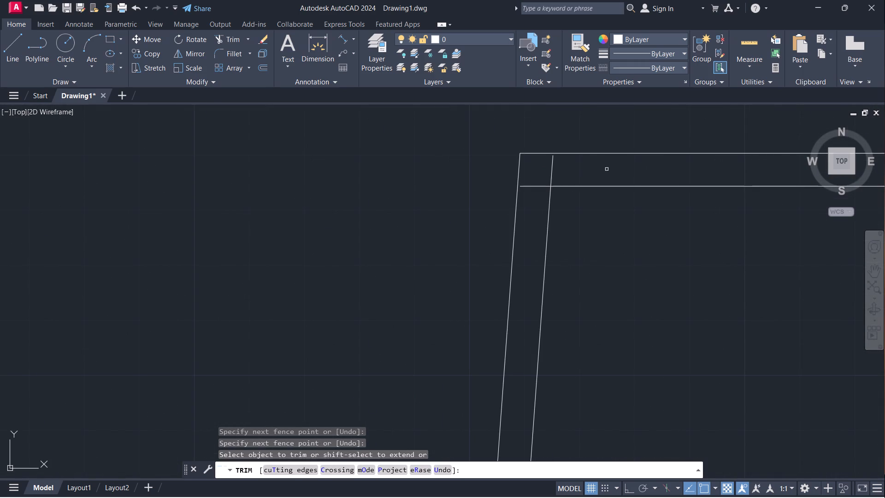
drag(591, 163, 531, 205)
scroll(501, 204, down, 4)
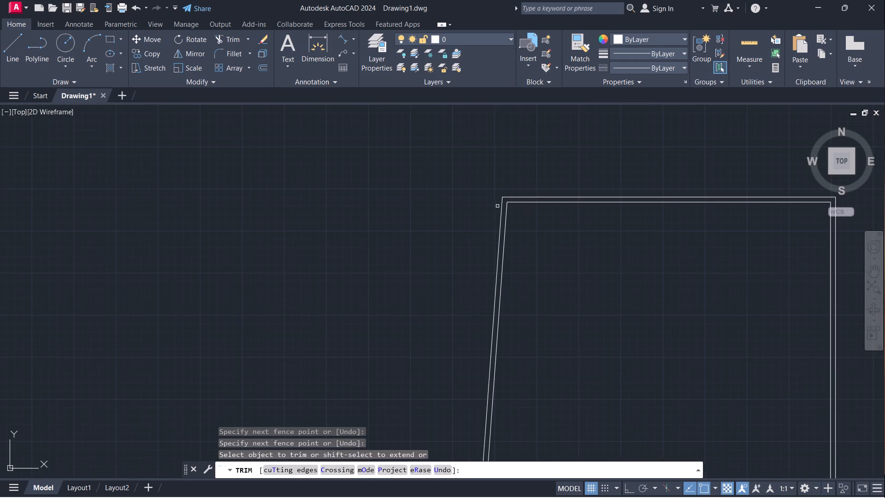
scroll(499, 217, down, 1)
middle_drag(550, 298, 500, 236)
scroll(496, 233, down, 1)
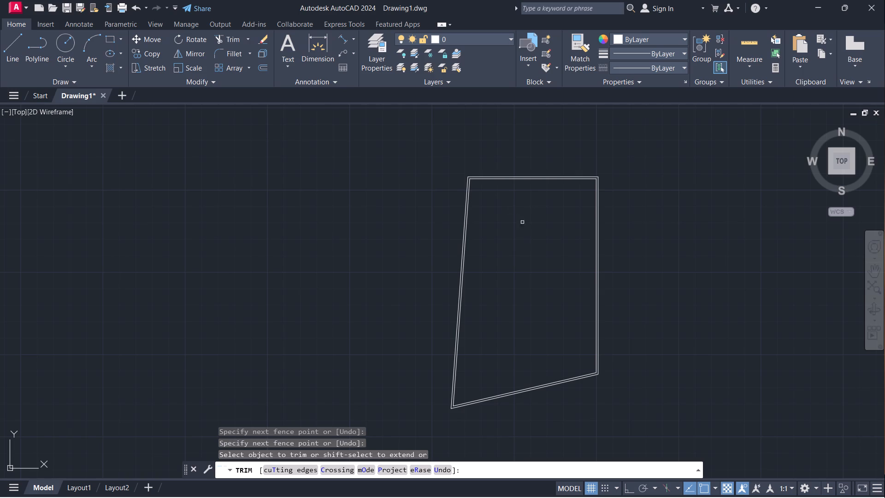
middle_drag(527, 263, 488, 255)
key(Escape)
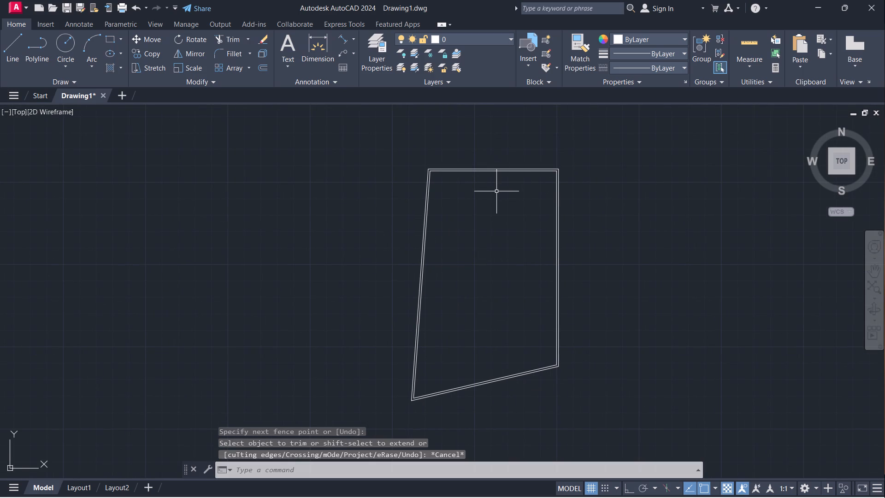
Draw a vertical construction line through the inner top-left wall corner with Ortho on.
key(x)
key(l)
key(Return)
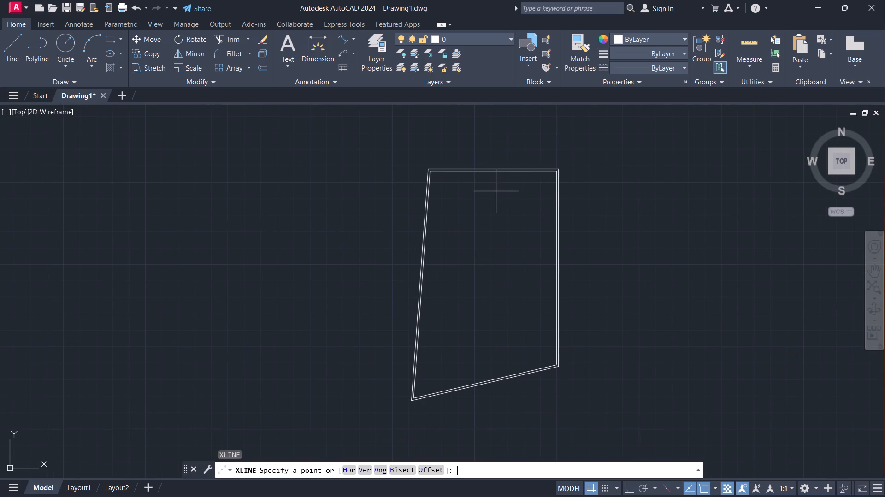
scroll(442, 173, up, 3)
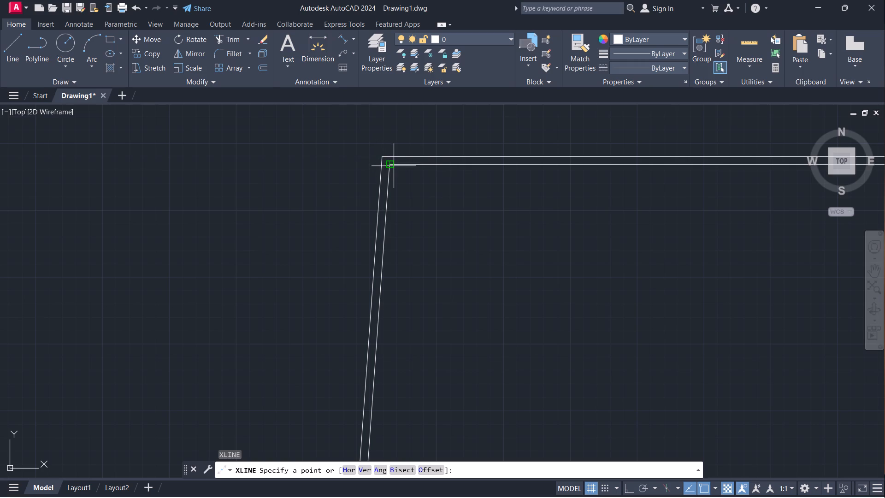
click(394, 168)
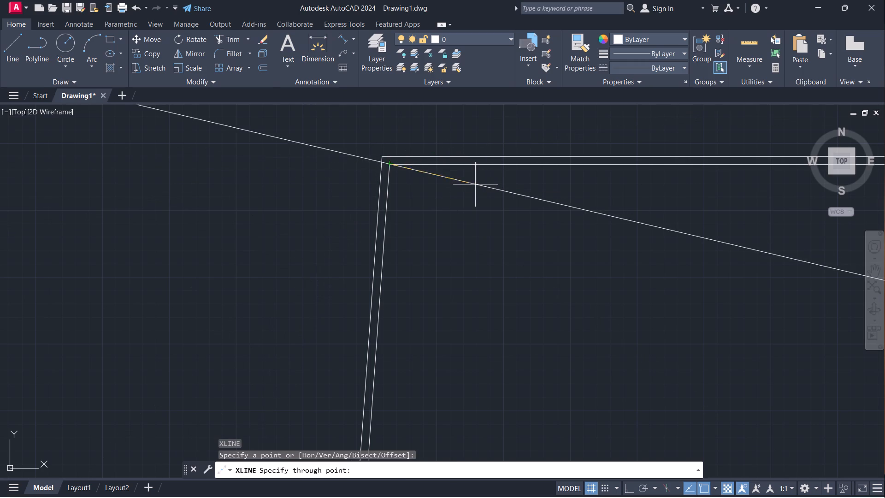
key(F8)
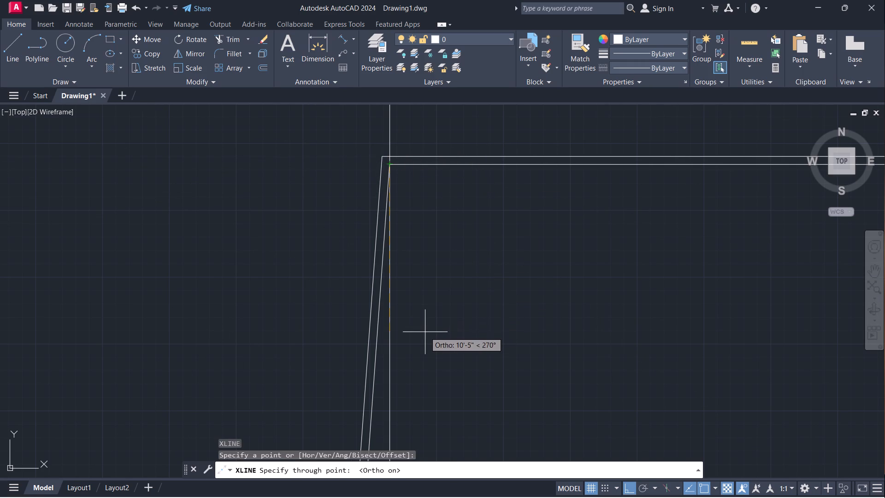
click(425, 332)
key(Escape)
Draw a horizontal construction line through the inner bottom-right wall corner.
scroll(563, 237, down, 3)
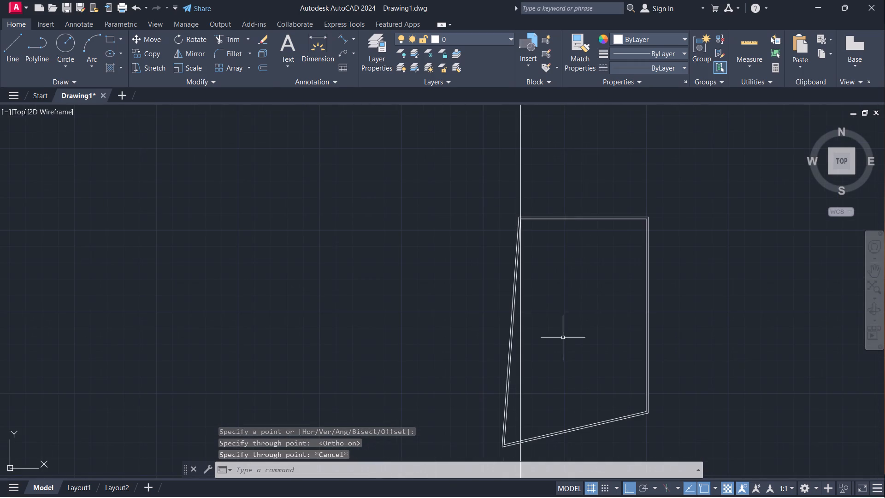
middle_drag(564, 339, 529, 246)
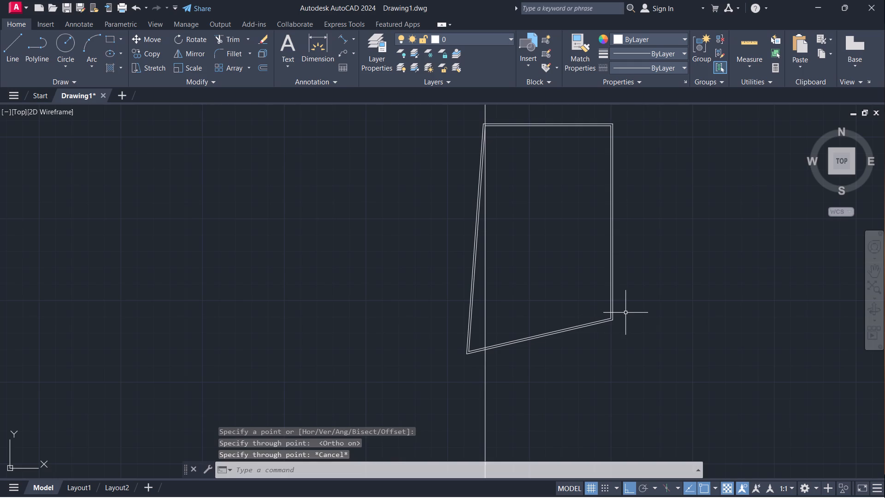
key(space)
scroll(616, 317, up, 4)
click(574, 328)
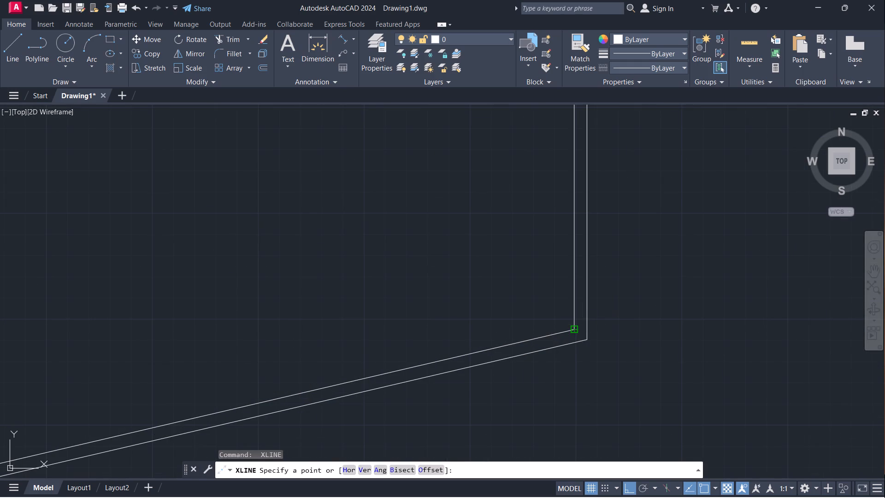
click(714, 340)
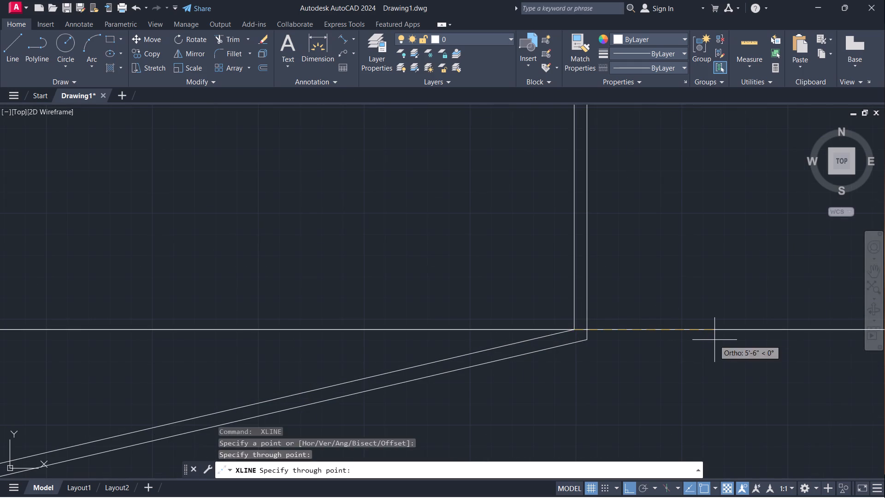
key(Escape)
Trim both ends of the horizontal construction line and the lower end of the vertical one where they extend outside the outer walls.
scroll(734, 267, down, 4)
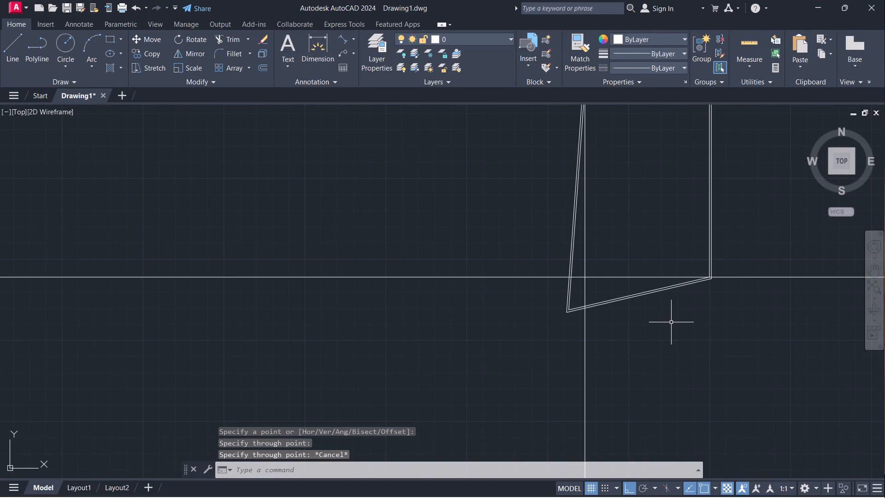
middle_drag(673, 320, 465, 373)
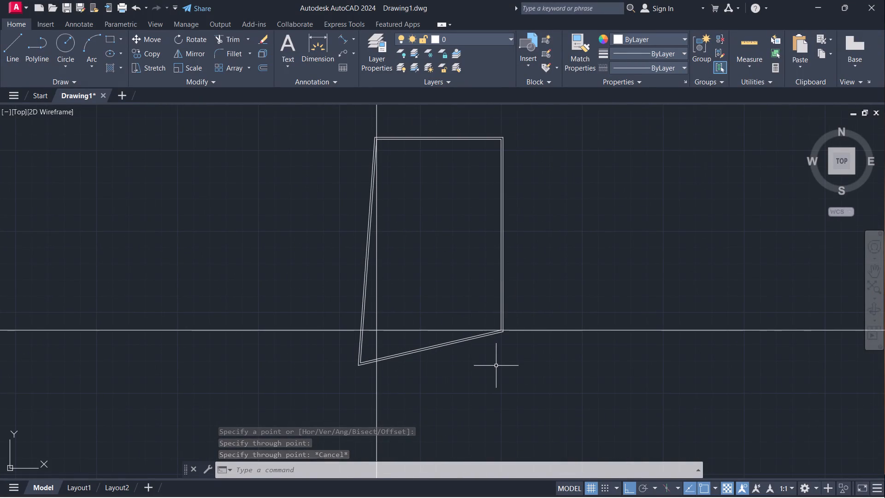
text(tr)
key(Return)
click(524, 331)
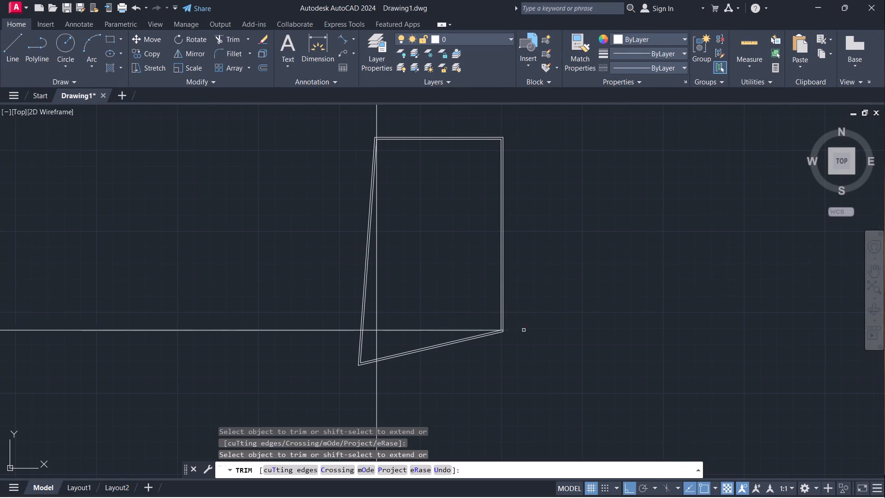
drag(289, 310, 490, 412)
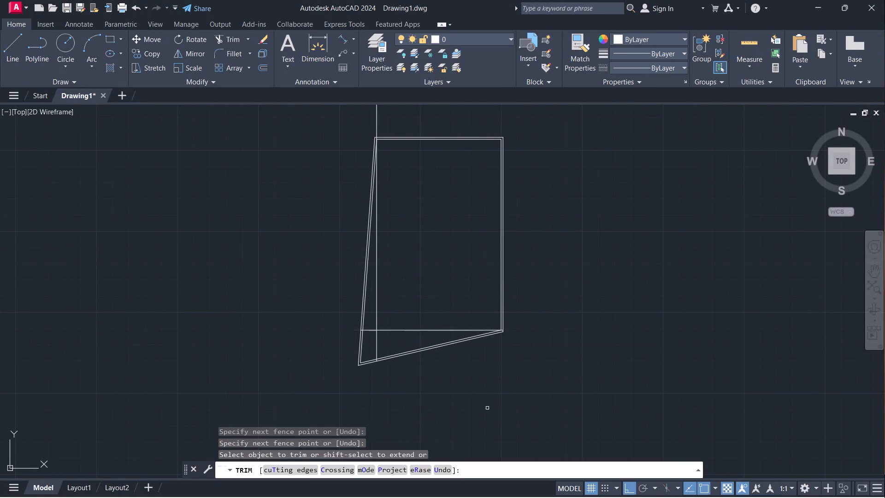
Trim the vertical construction line above the inner top-left wall corner, including the short piece within the top wall's thickness.
middle_drag(442, 242, 437, 411)
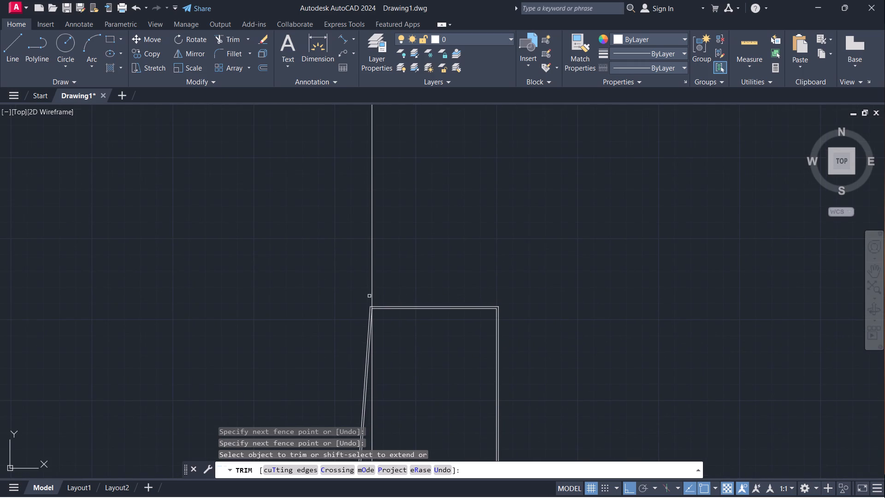
drag(315, 268, 448, 287)
scroll(365, 321, up, 4)
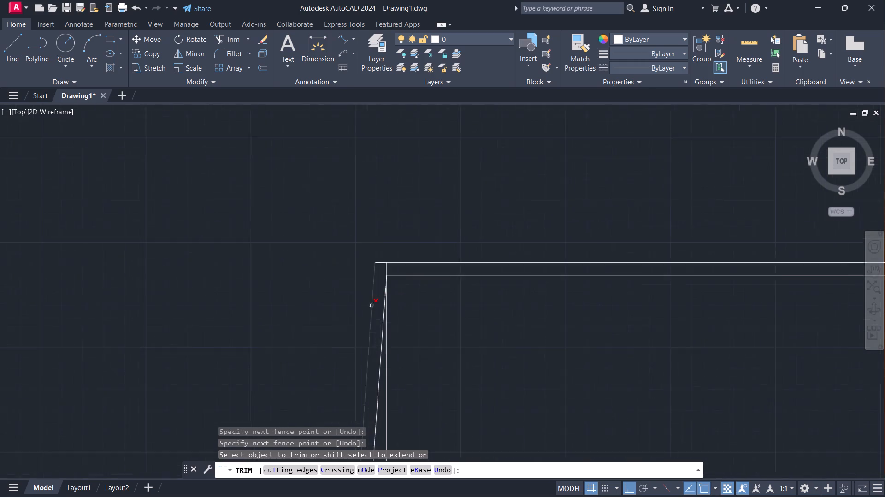
scroll(372, 306, up, 1)
scroll(415, 270, up, 2)
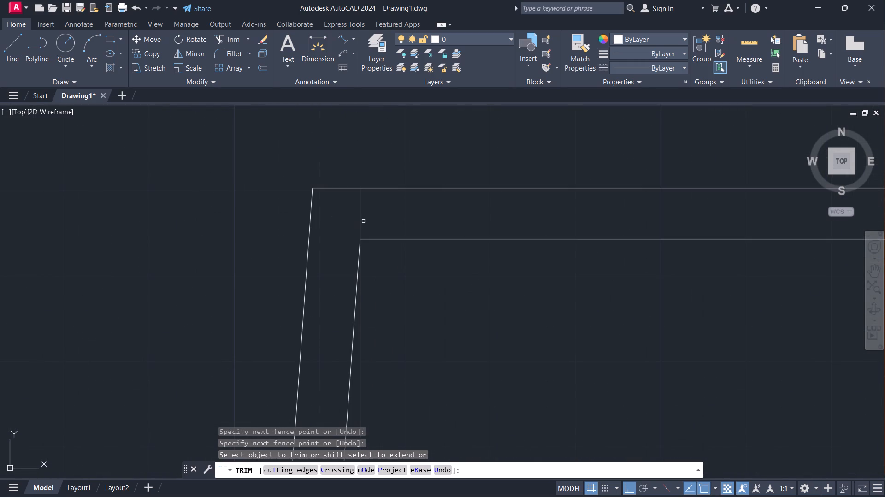
drag(347, 221, 380, 224)
scroll(380, 219, down, 4)
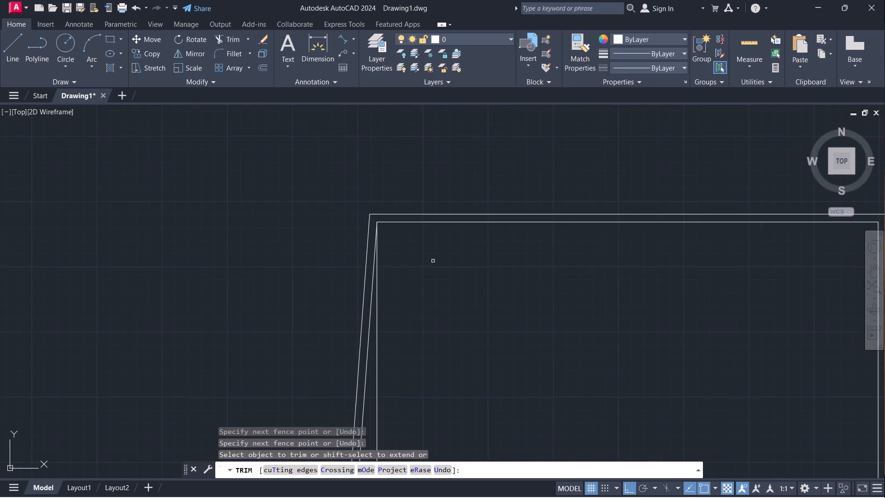
middle_drag(452, 286, 368, 251)
scroll(372, 251, down, 1)
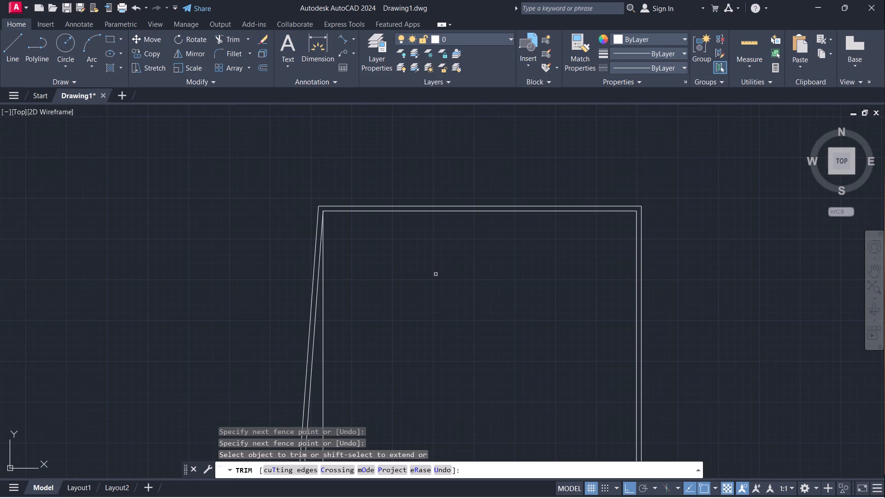
scroll(443, 246, down, 1)
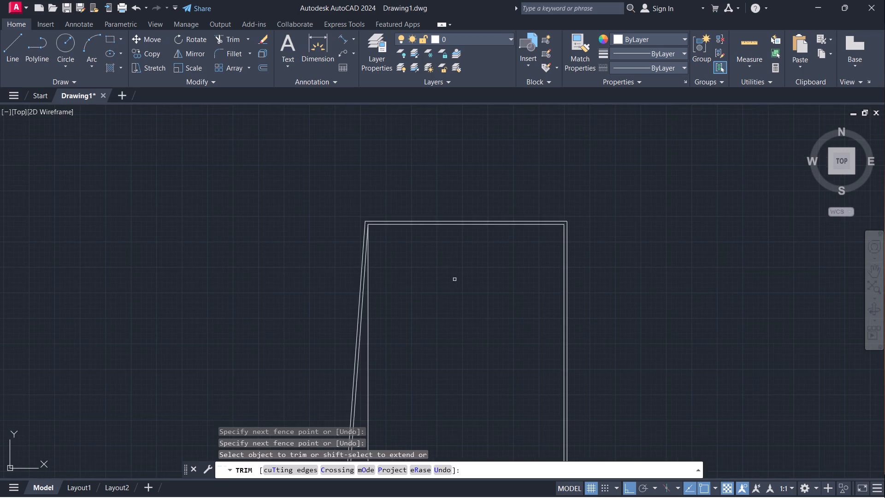
middle_drag(455, 284, 405, 225)
key(Escape)
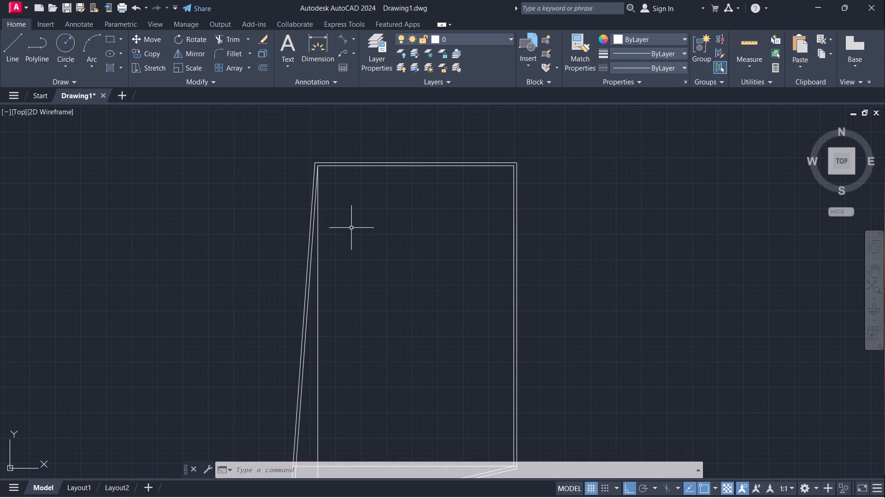
Offset the vertical construction line 1' toward the inside of the plan.
click(318, 283)
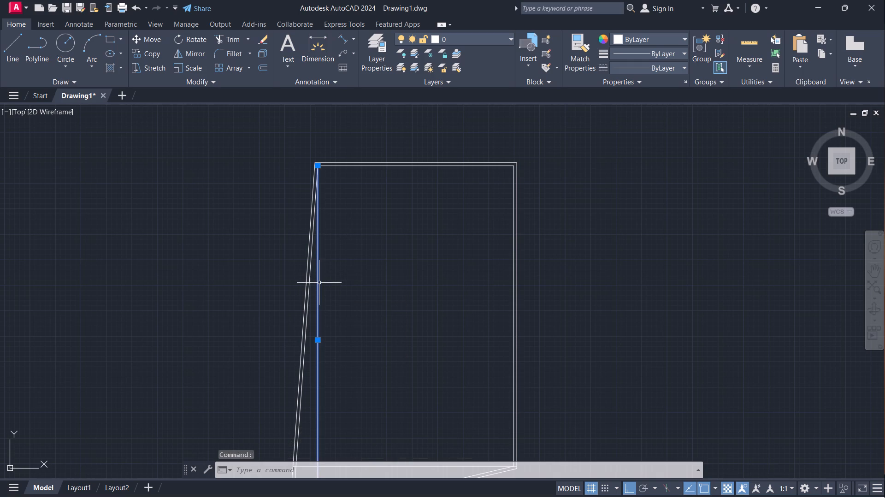
key(o)
key(Return)
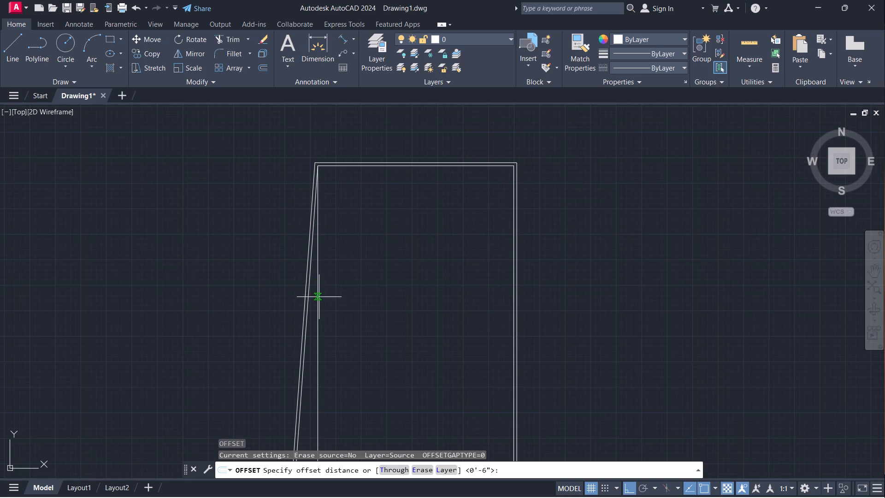
drag(319, 299, 328, 298)
key(1)
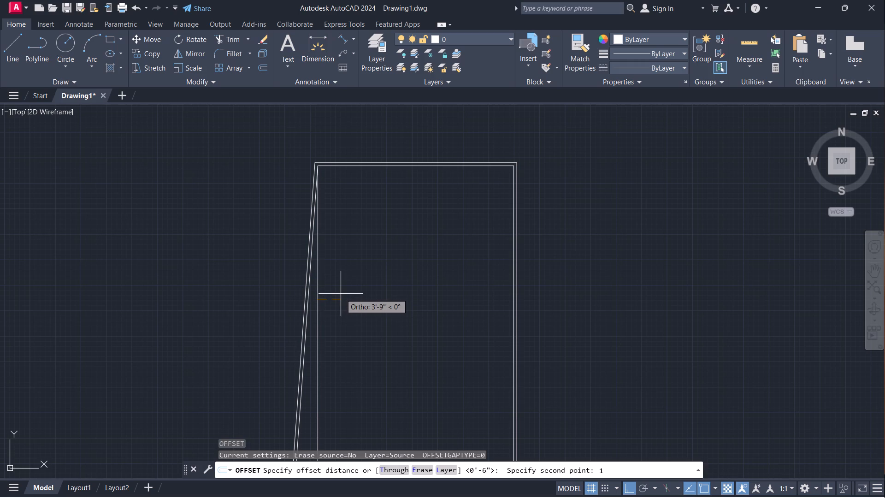
key(apostrophe)
key(Return)
click(356, 306)
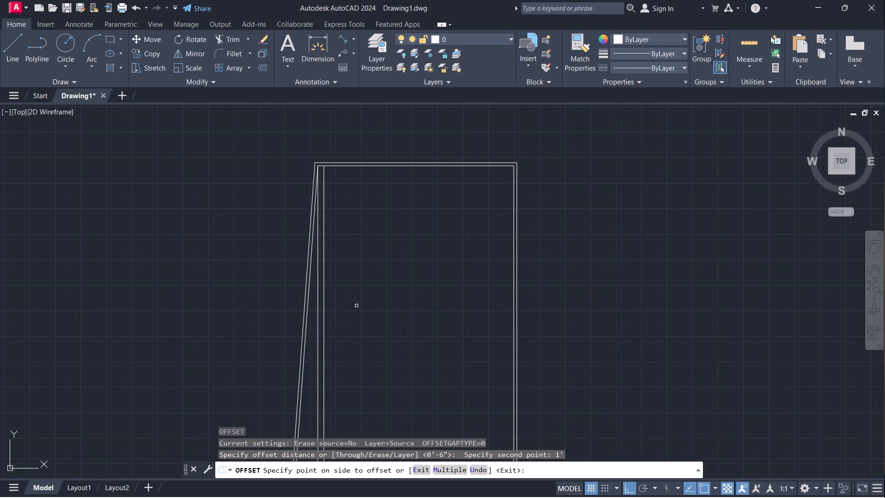
Offset the horizontal construction line upward and the inner line of the right wall inward, both by 1'.
scroll(387, 329, down, 1)
middle_drag(390, 383, 390, 320)
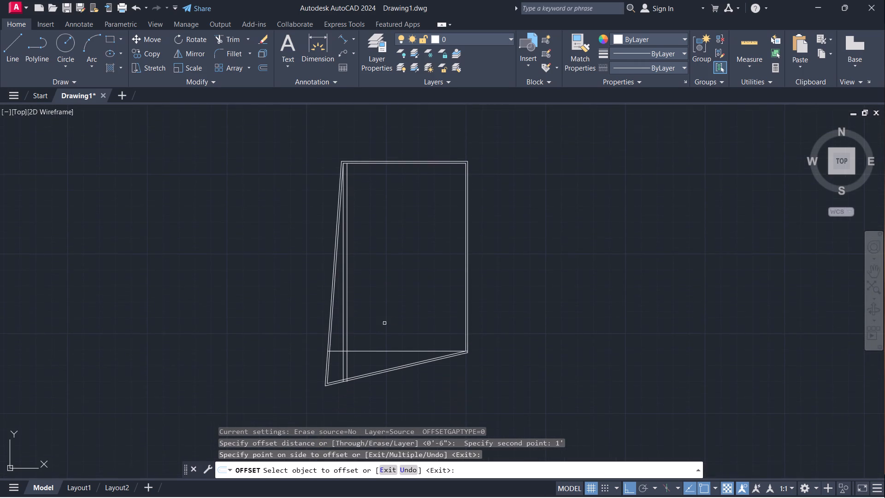
scroll(378, 355, up, 2)
click(378, 348)
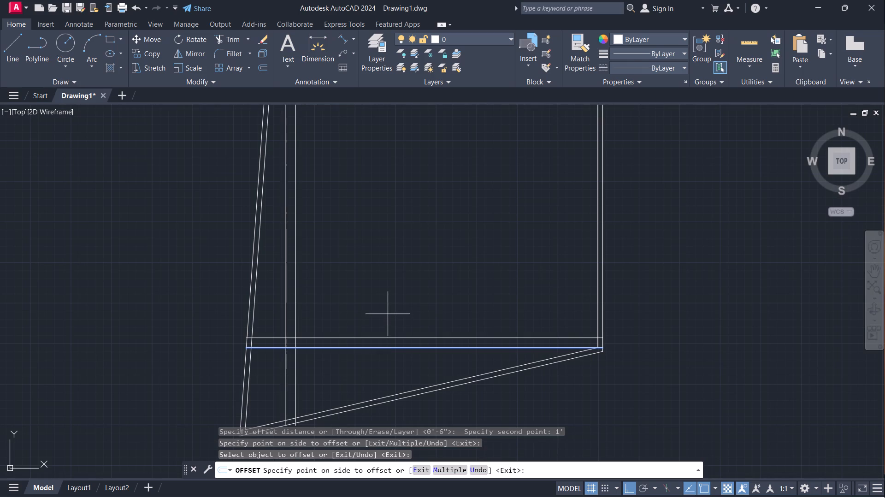
click(388, 312)
click(597, 241)
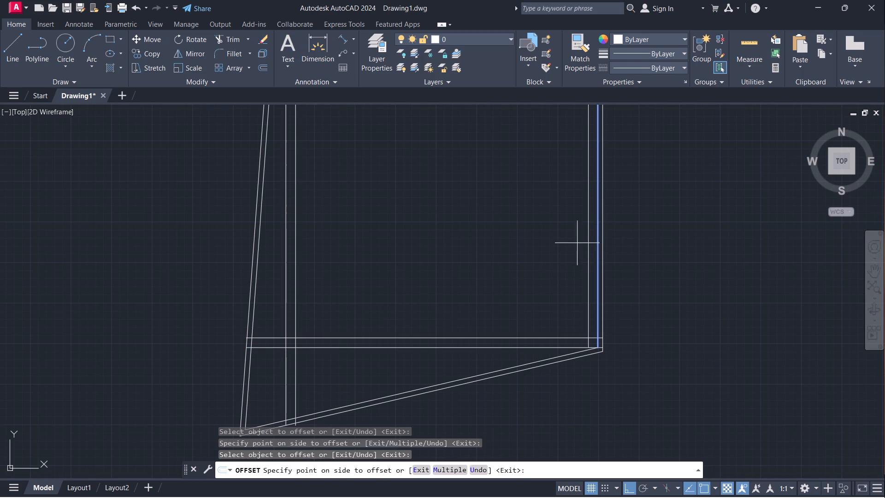
click(543, 243)
scroll(543, 241, down, 4)
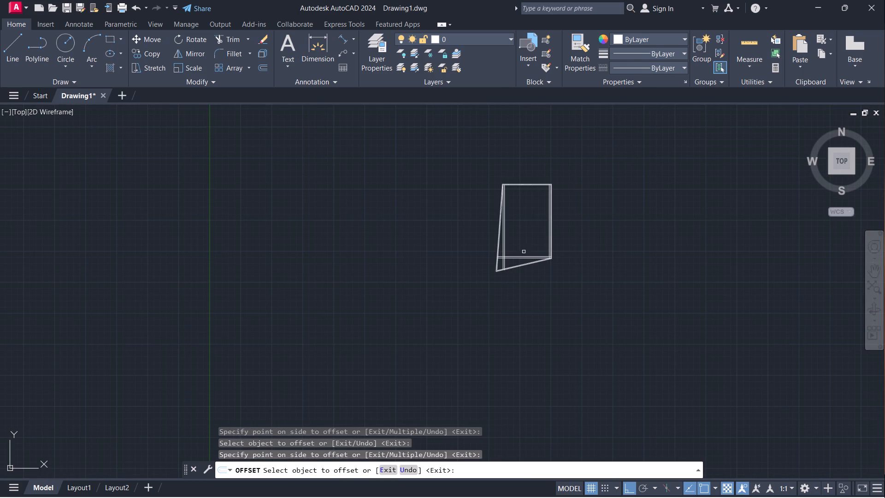
scroll(522, 254, up, 4)
key(Escape)
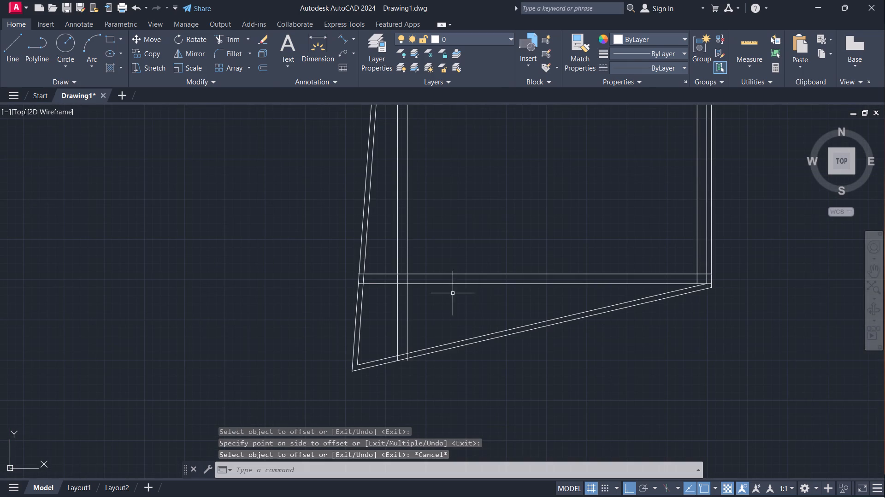
Trim the original construction lines and crossing offset ends near the bottom-left, leaving a square corner between the two 1' offset lines.
scroll(448, 294, up, 2)
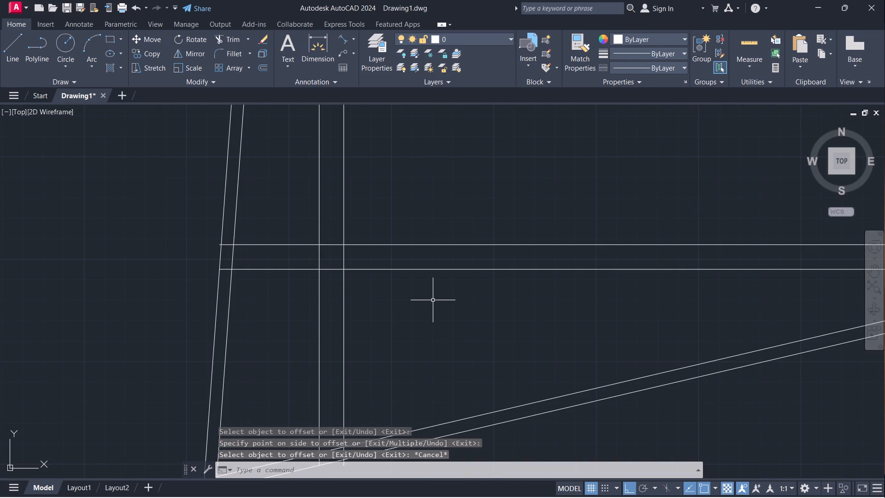
text(tr)
key(Return)
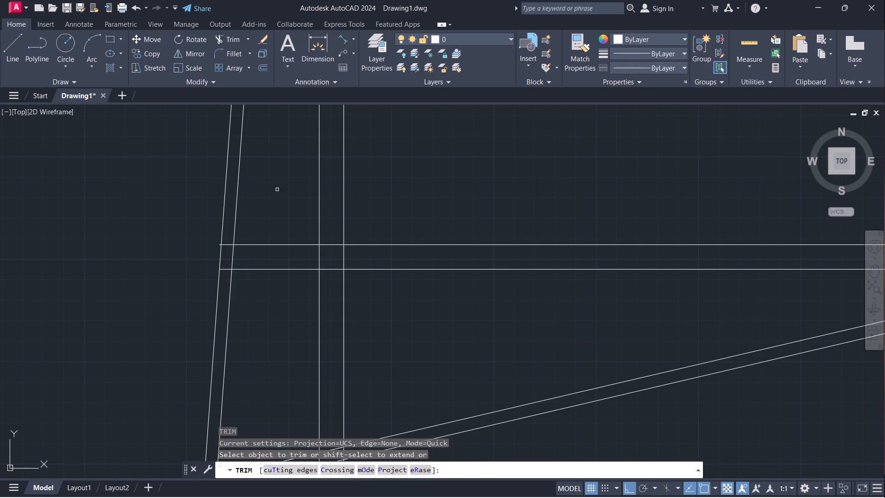
drag(295, 185, 368, 266)
drag(301, 222, 428, 348)
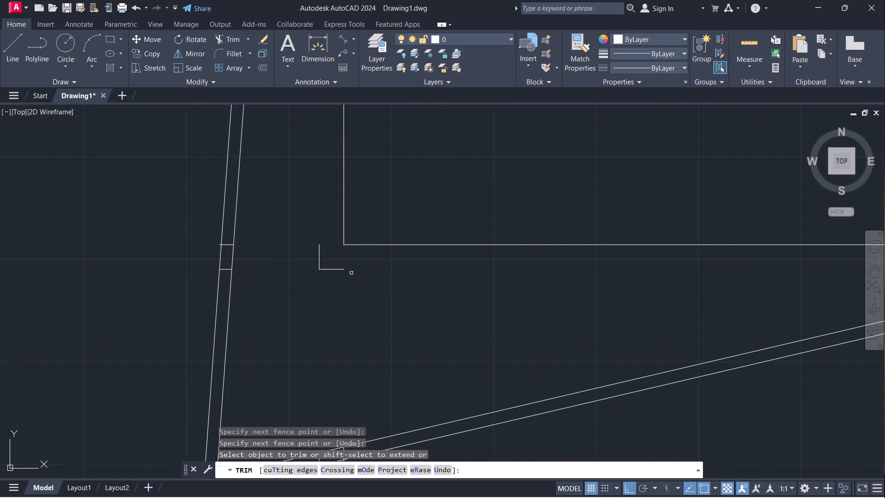
drag(340, 264, 337, 270)
drag(324, 257, 301, 261)
drag(306, 256, 336, 263)
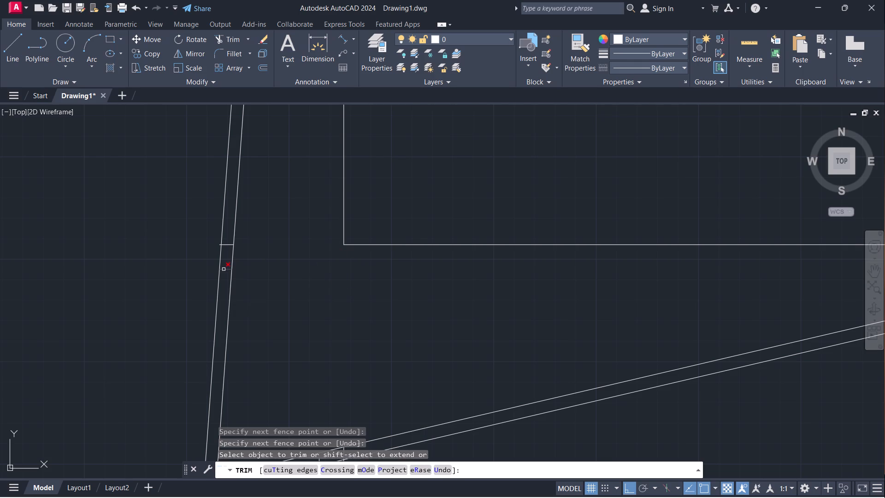
click(226, 268)
click(229, 245)
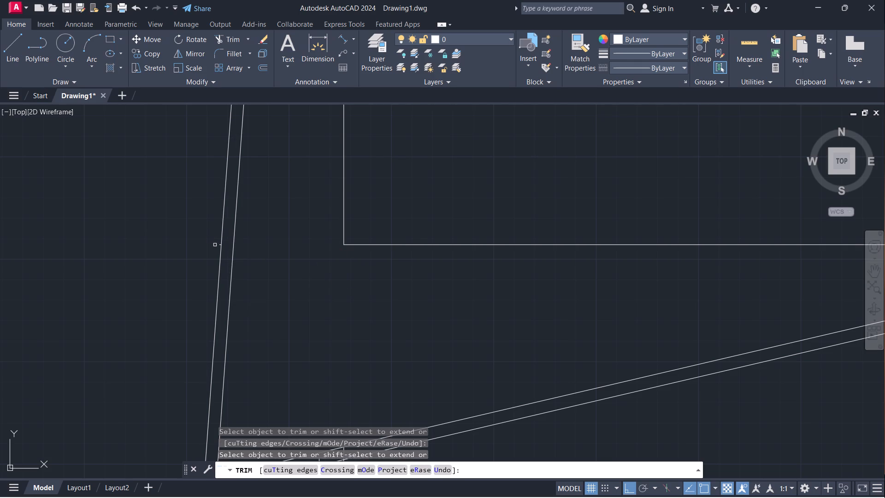
click(218, 245)
Trim the overlapping ends of the horizontal and right-hand 1' offset lines into a clean corner at the bottom-right.
scroll(240, 261, down, 5)
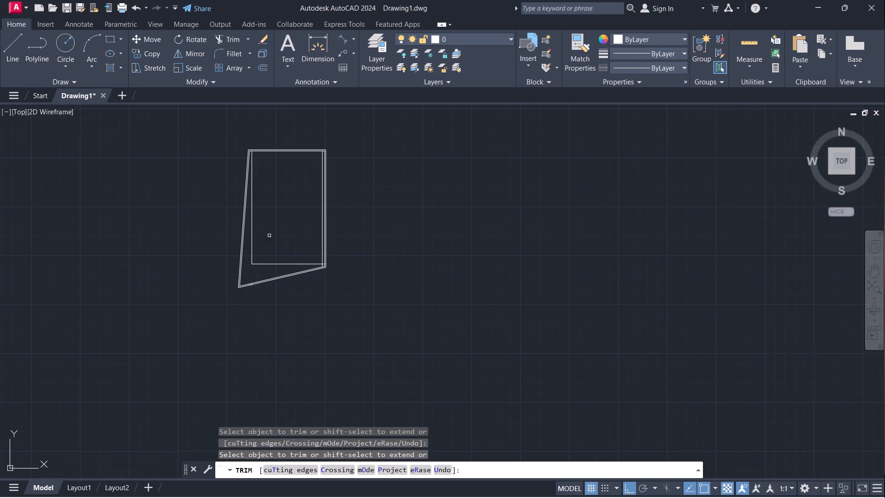
scroll(291, 243, up, 3)
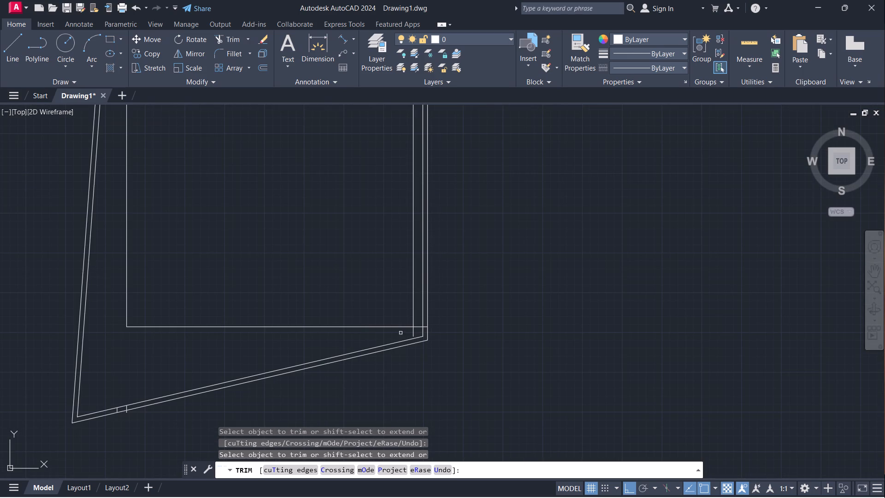
click(414, 332)
scroll(425, 325, up, 5)
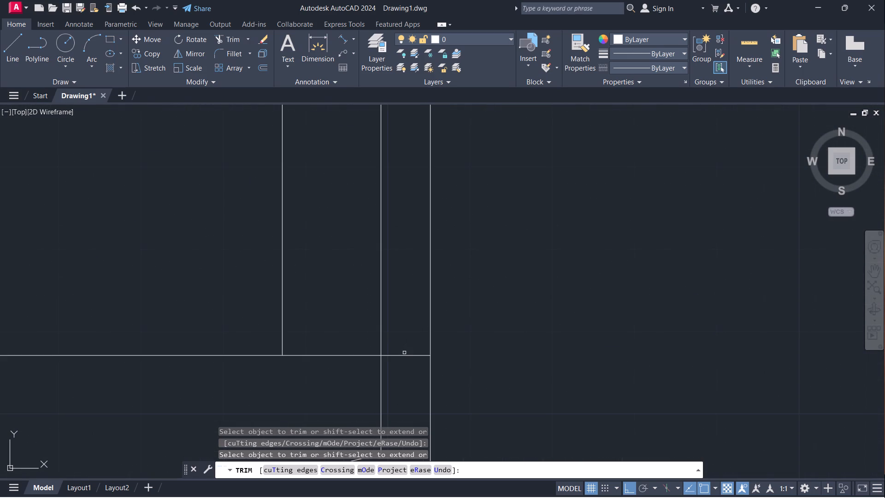
click(405, 356)
click(356, 355)
scroll(355, 332, down, 1)
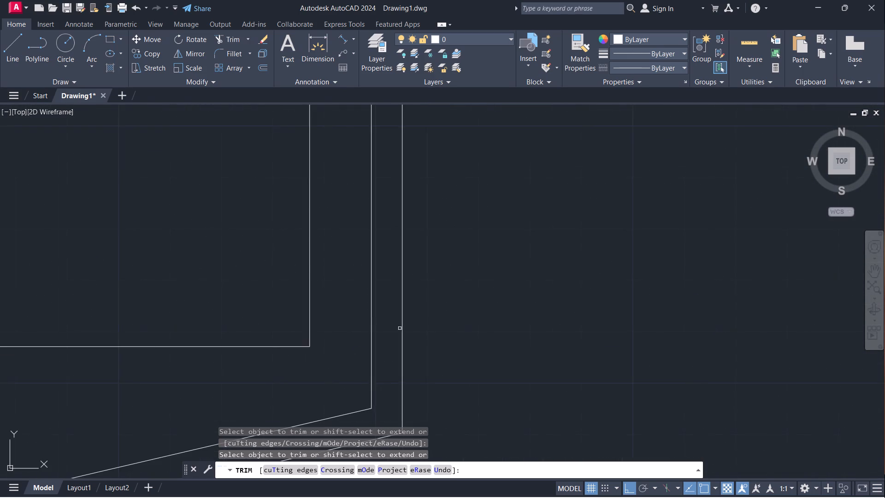
scroll(405, 326, down, 6)
middle_drag(328, 230, 329, 325)
scroll(345, 255, up, 2)
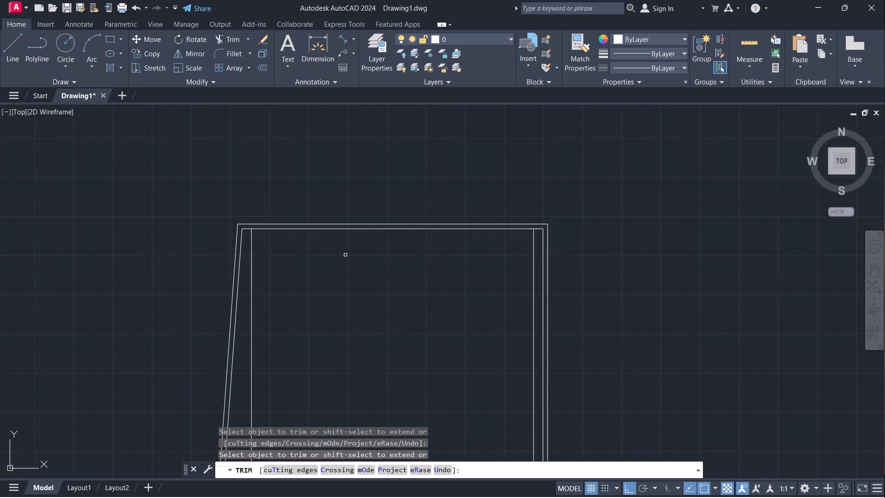
key(Escape)
Offset the inner line of the top wall 3' downward into the plan.
key(o)
key(Return)
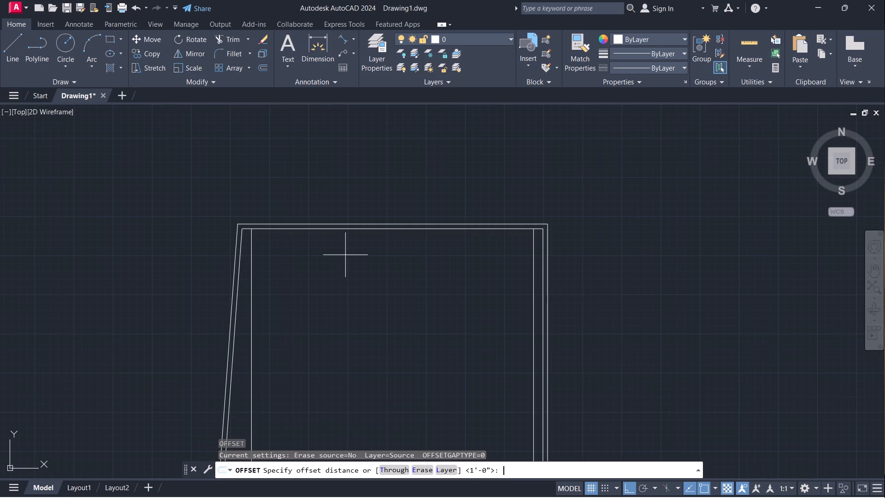
click(361, 231)
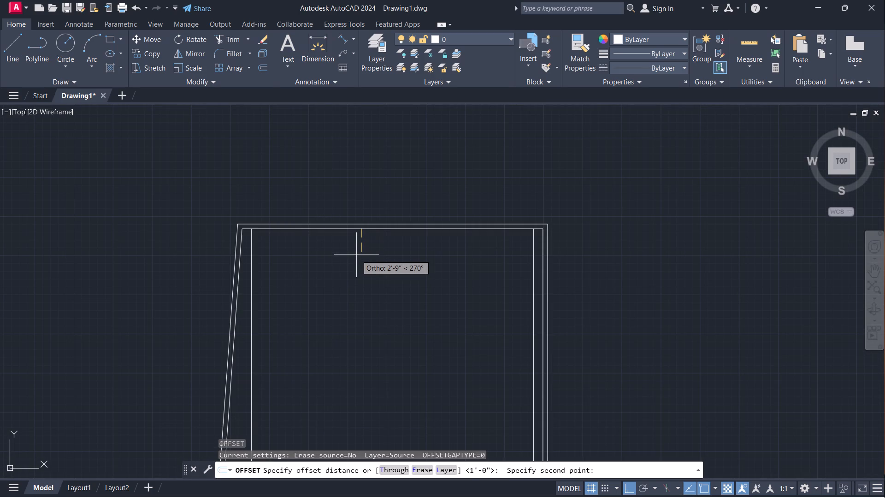
text(3')
key(Return)
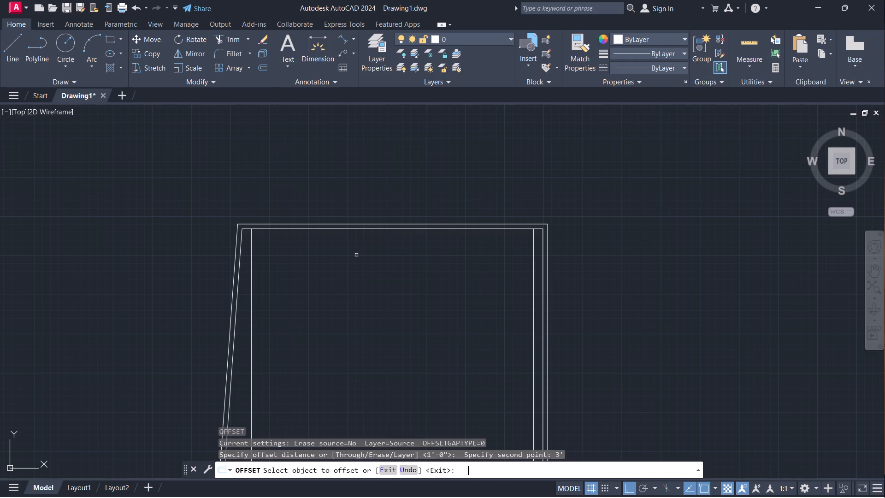
click(377, 230)
click(374, 265)
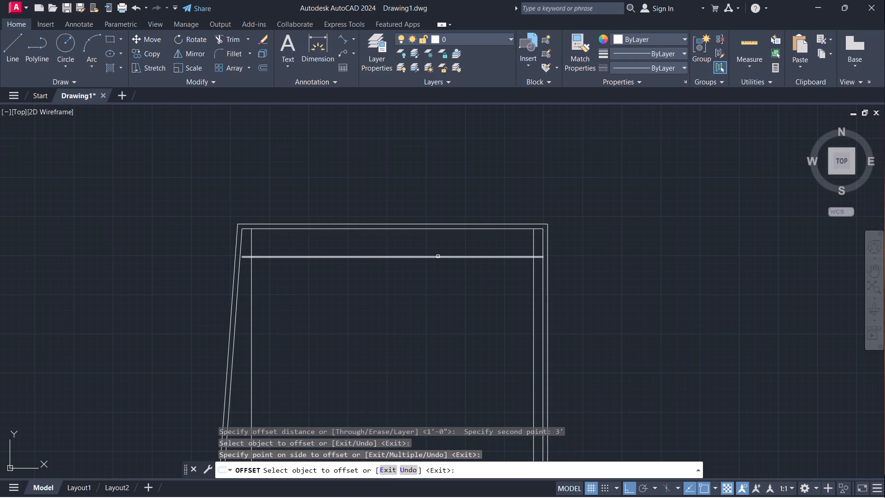
key(Escape)
Trim the overlapping ends of the 3' top offset line and both side lines into square top-left and top-right corners.
text(tr)
key(Return)
scroll(543, 263, up, 3)
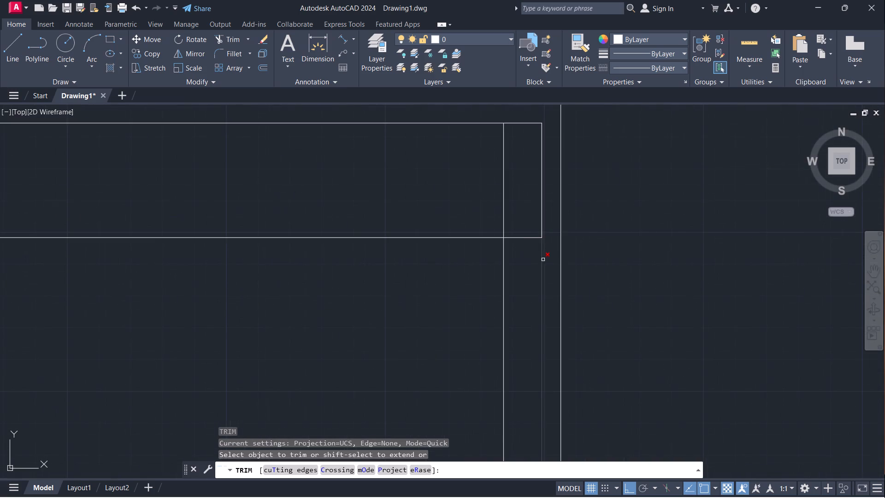
drag(491, 212, 522, 250)
scroll(510, 237, down, 4)
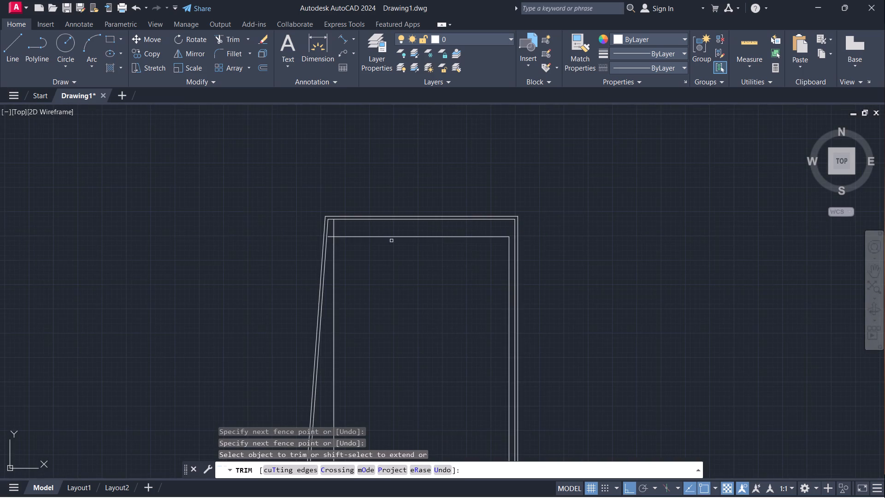
scroll(344, 229, up, 4)
drag(297, 233, 245, 296)
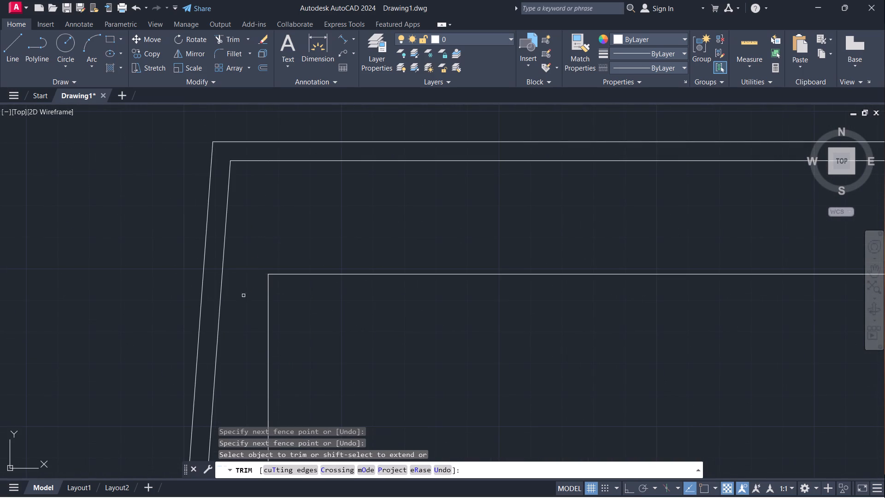
scroll(345, 237, down, 2)
key(Escape)
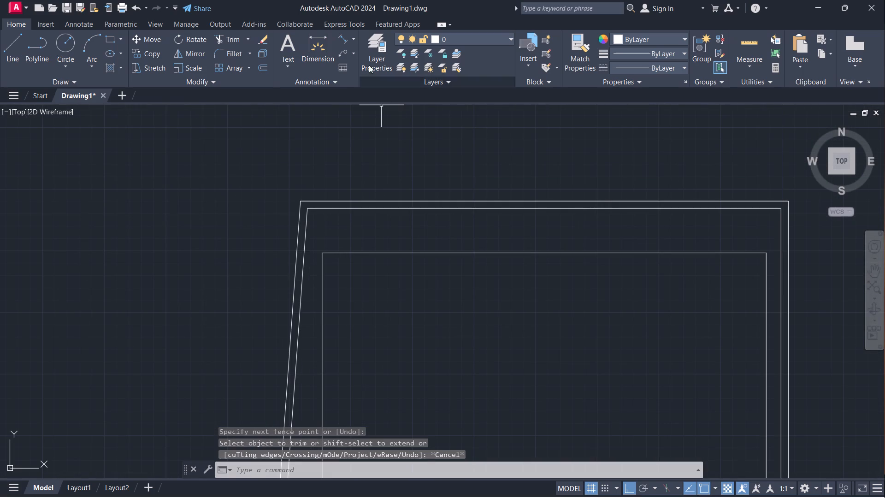
Check the horizontal gap between the inset rectangle's top-left corner and the slanted left wall's inner line with a linear dimension.
click(342, 37)
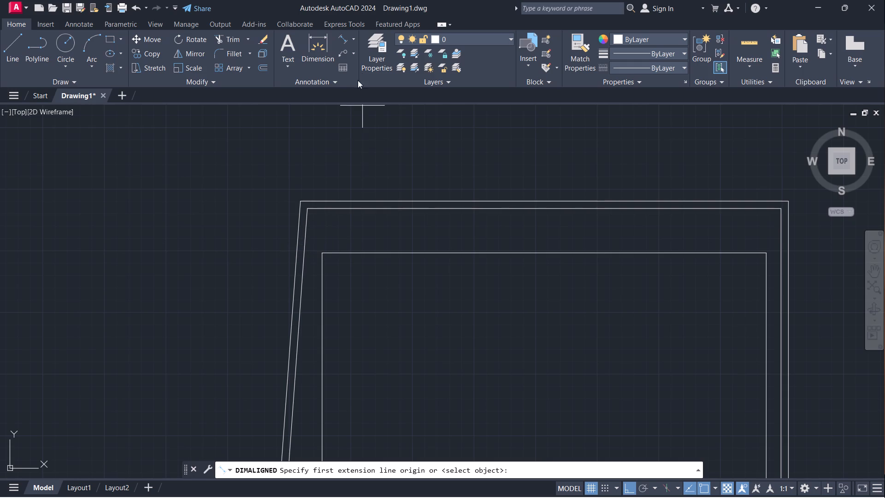
click(353, 37)
click(364, 65)
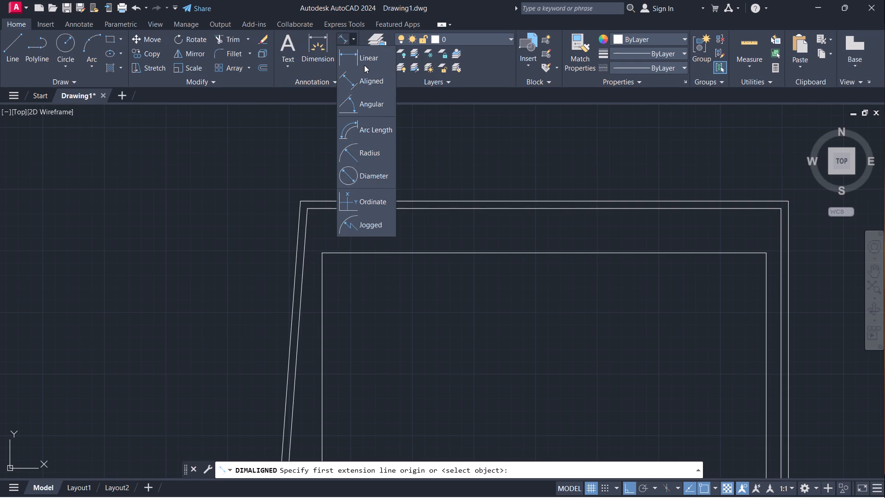
scroll(314, 256, up, 4)
click(360, 238)
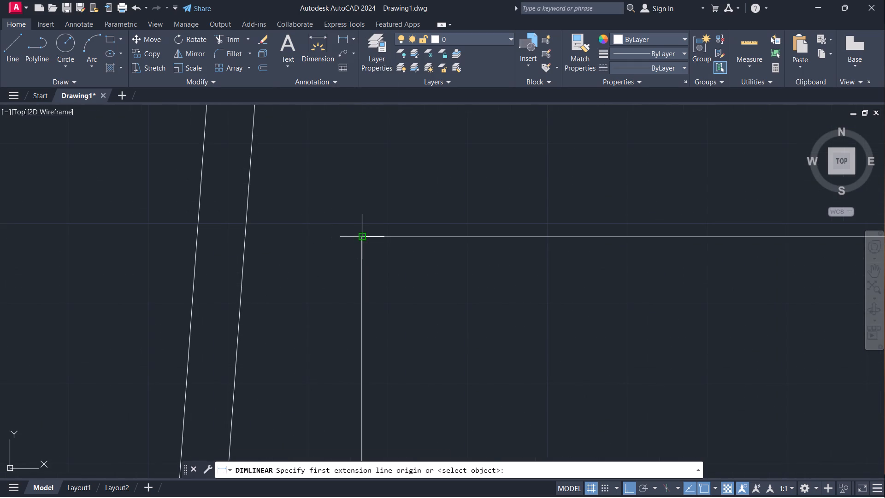
click(246, 237)
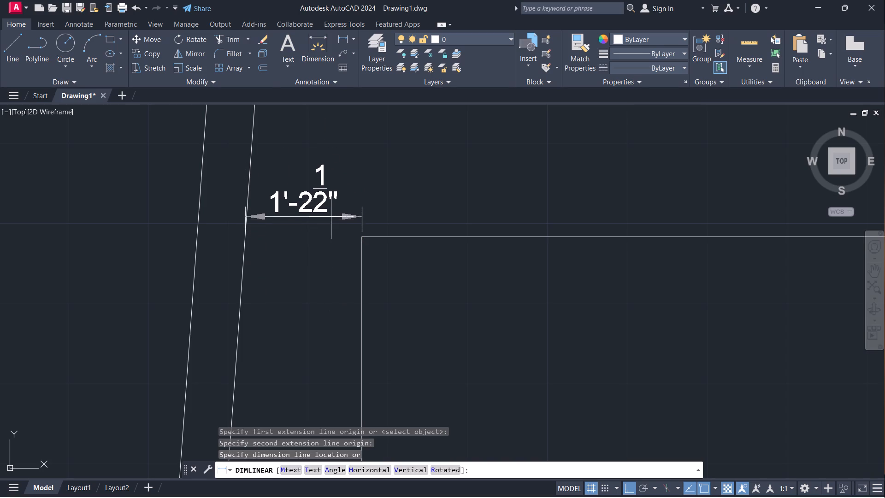
key(Escape)
scroll(333, 210, down, 5)
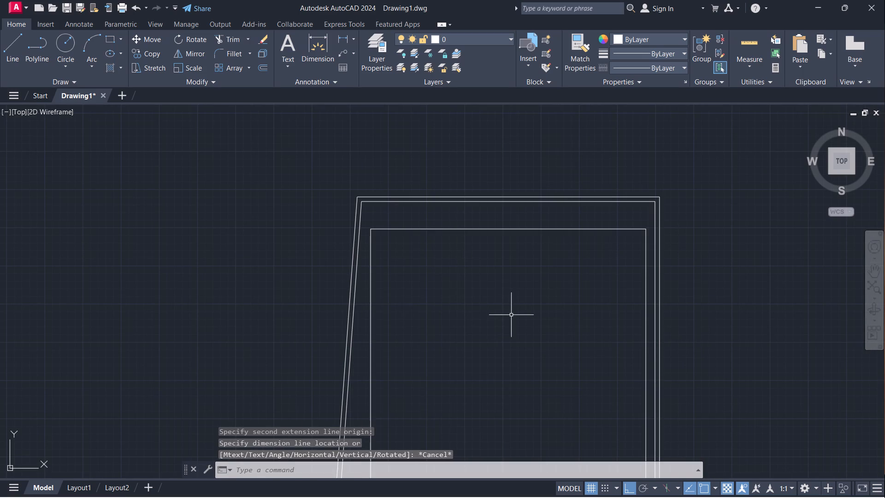
Check the width of the inset rectangle along its bottom edge with a linear dimension.
middle_drag(496, 335, 454, 206)
scroll(489, 217, down, 1)
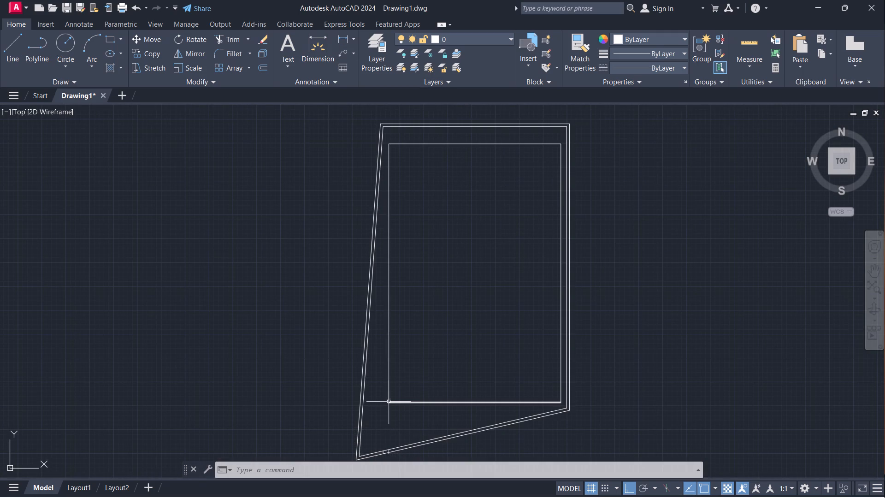
key(Escape)
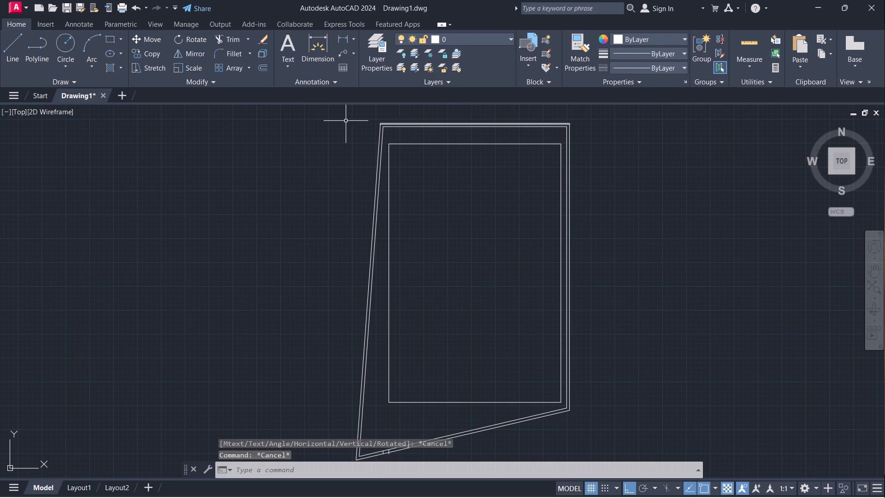
key(space)
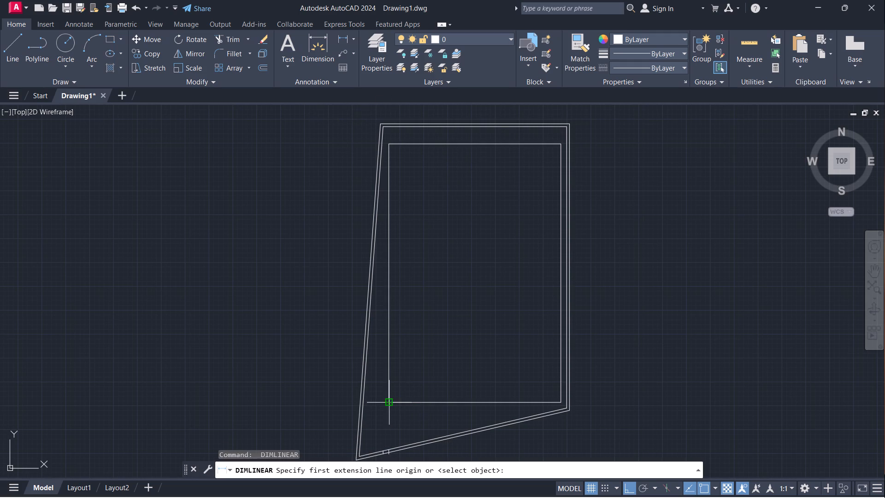
click(390, 401)
click(560, 402)
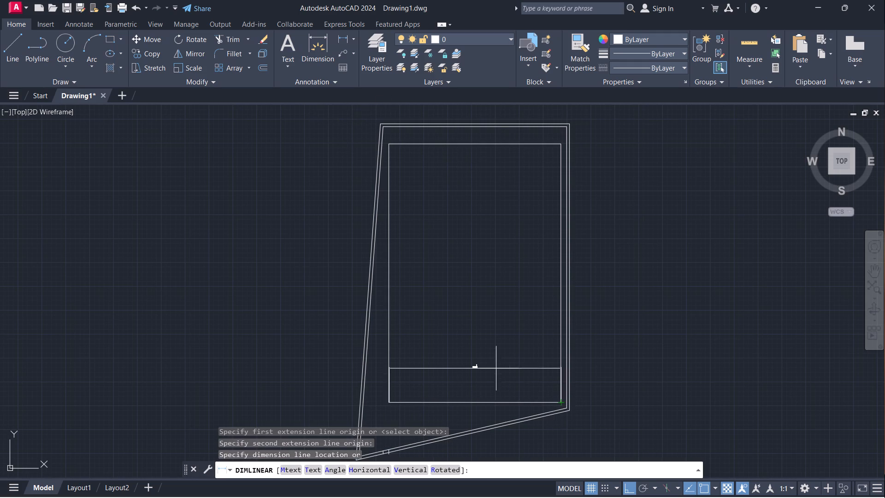
scroll(496, 366, up, 4)
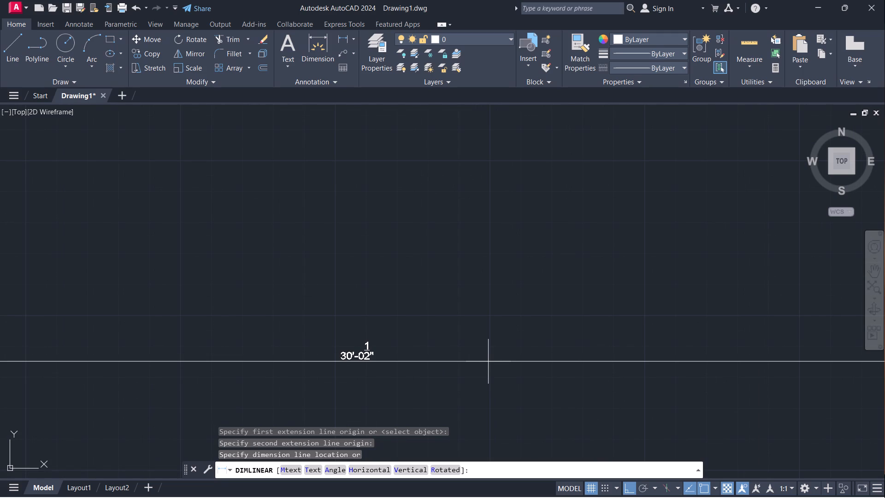
scroll(488, 361, down, 3)
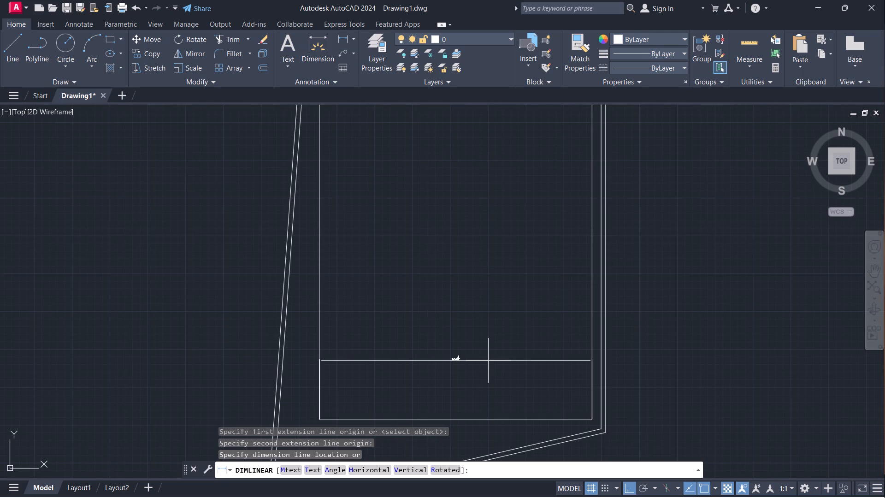
key(Escape)
scroll(389, 379, down, 1)
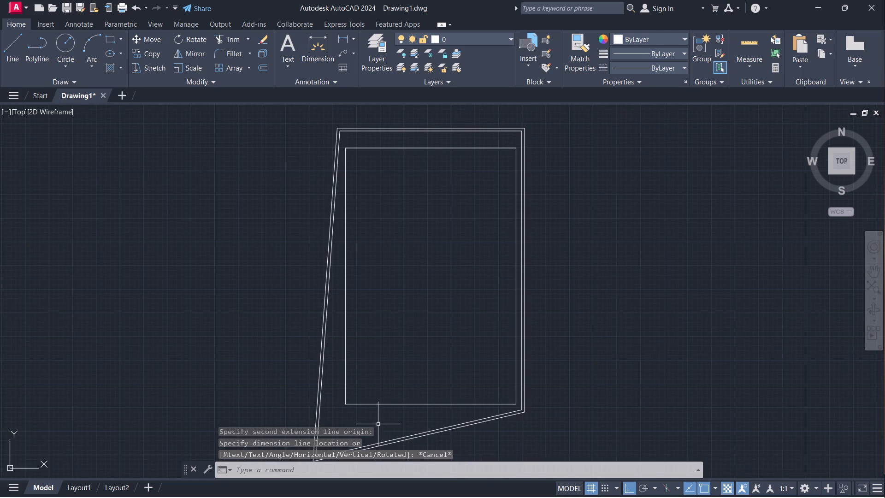
Trim away the short leftover vertical line pieces crossing the sloped bottom wall near its left corner.
middle_drag(378, 424, 411, 331)
text(tr)
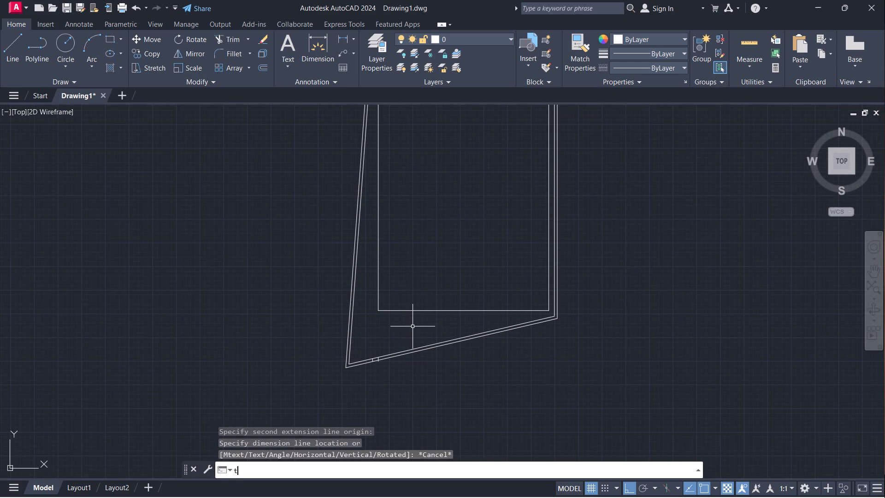
key(Return)
scroll(390, 376, up, 4)
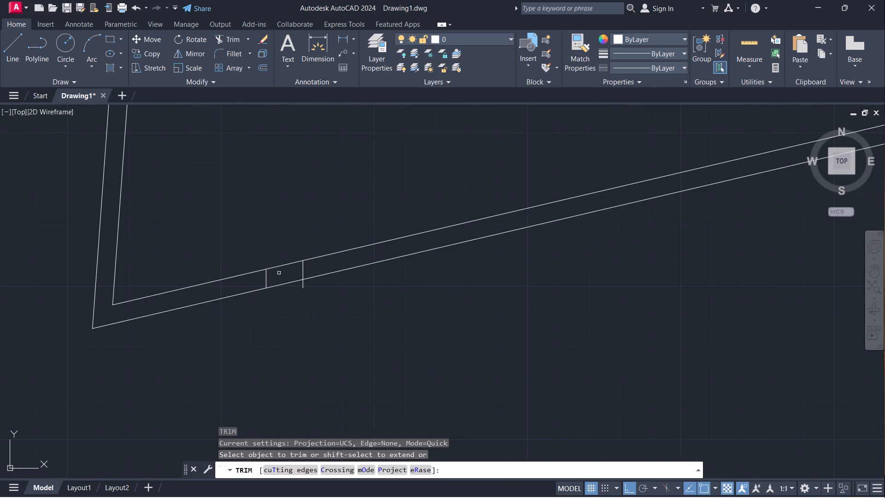
click(267, 277)
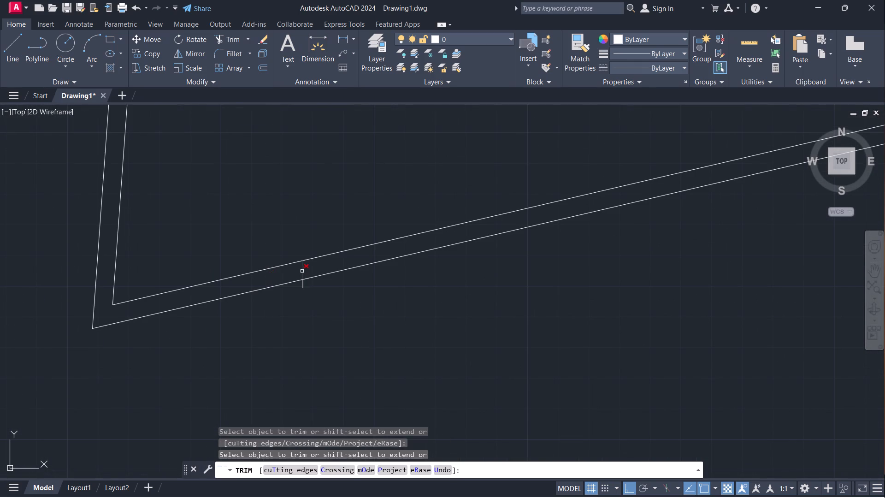
click(302, 271)
click(303, 285)
scroll(287, 263, down, 1)
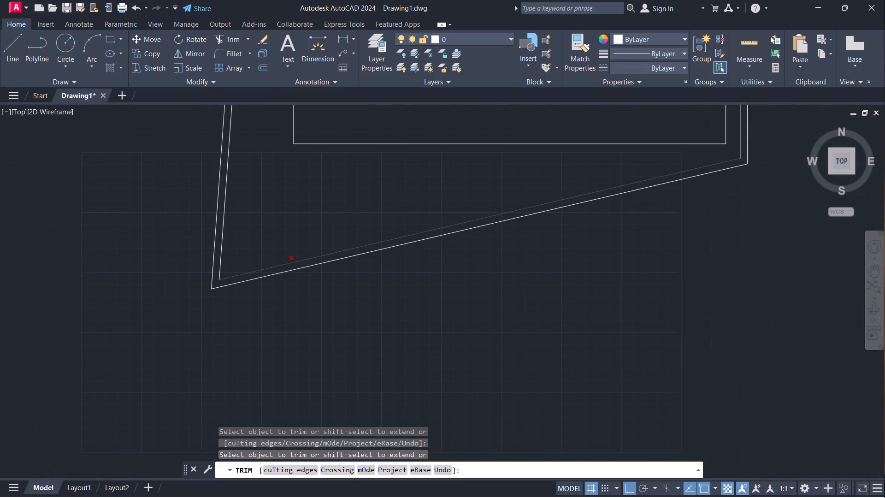
scroll(287, 263, down, 1)
middle_drag(315, 216, 297, 421)
scroll(325, 332, down, 1)
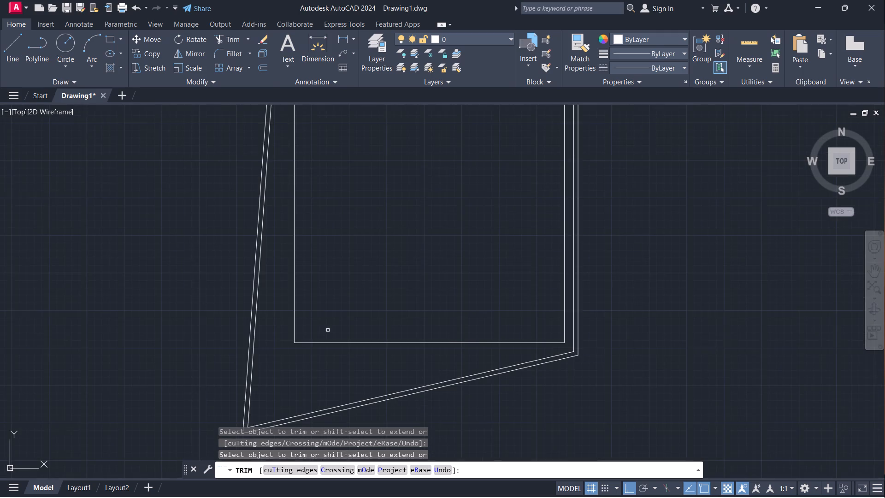
scroll(336, 296, down, 1)
middle_drag(341, 285, 338, 314)
key(Escape)
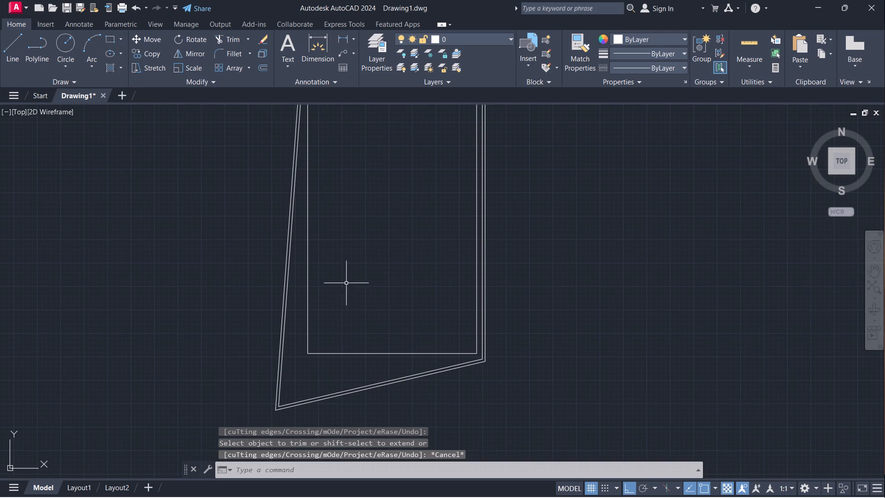
Offset the inset rectangle's left line 1' inward into the plan.
scroll(346, 283, down, 1)
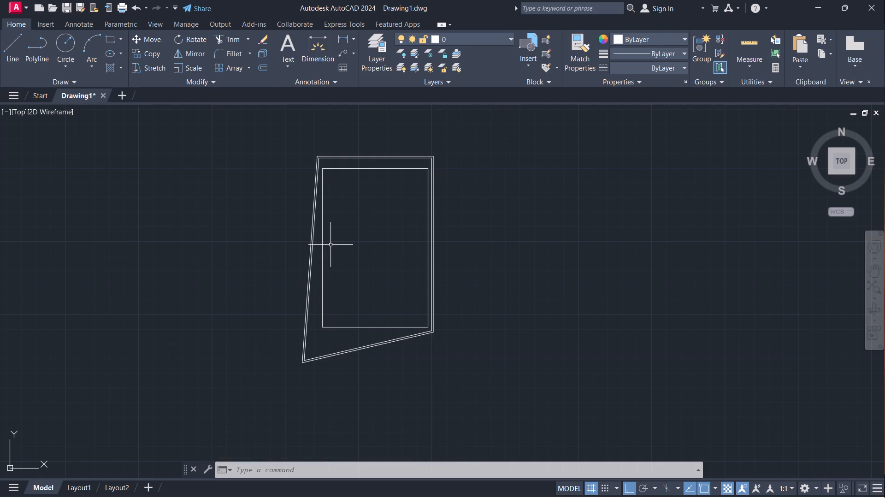
key(o)
key(Return)
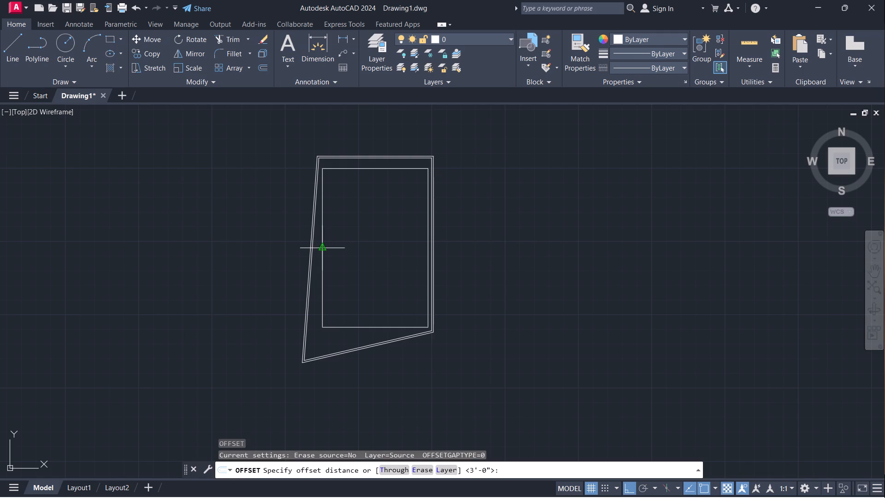
click(323, 246)
text(1')
key(Return)
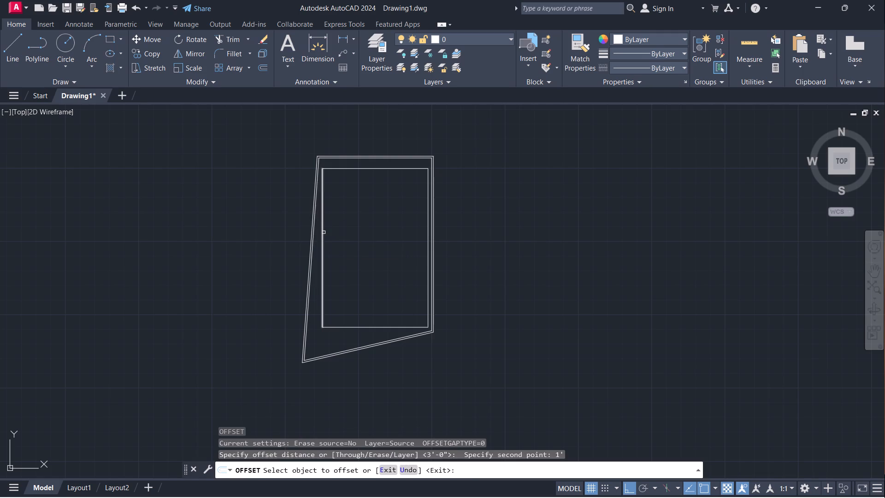
drag(322, 236, 326, 236)
click(339, 236)
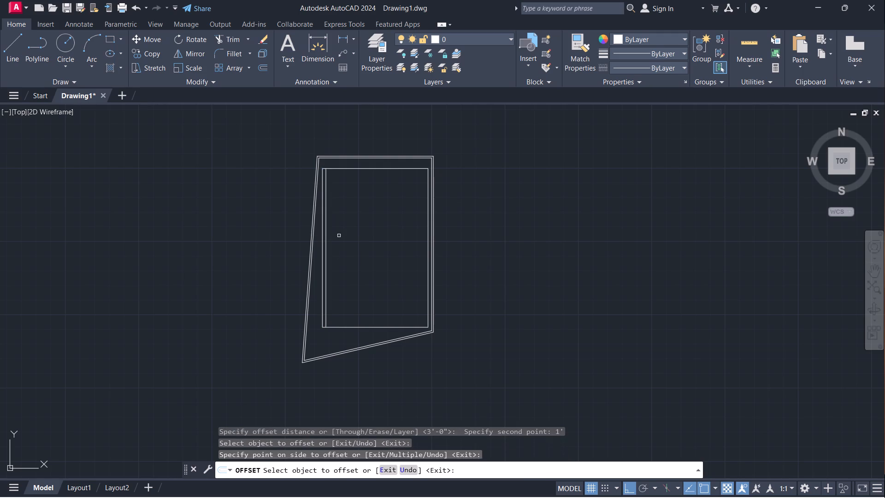
scroll(357, 189, up, 1)
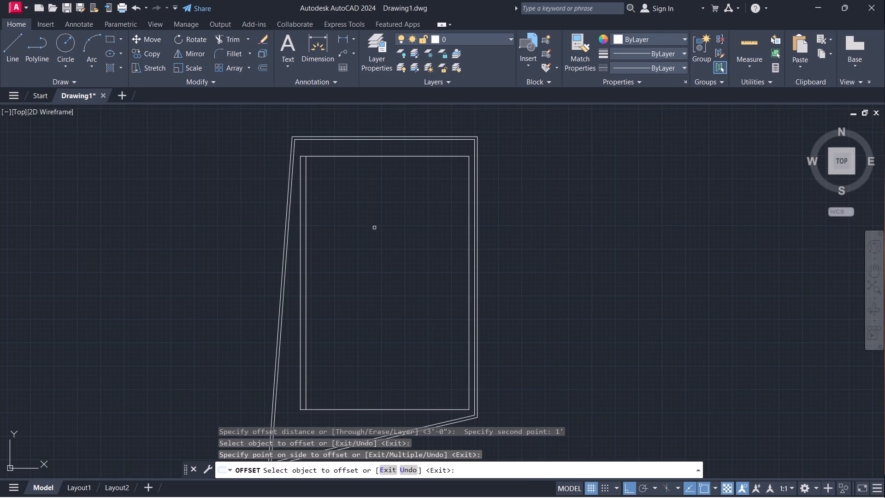
key(Escape)
Trim away the inset rectangle's original left line and the top and bottom ends projecting past the new 1' offset line.
key(t)
key(r)
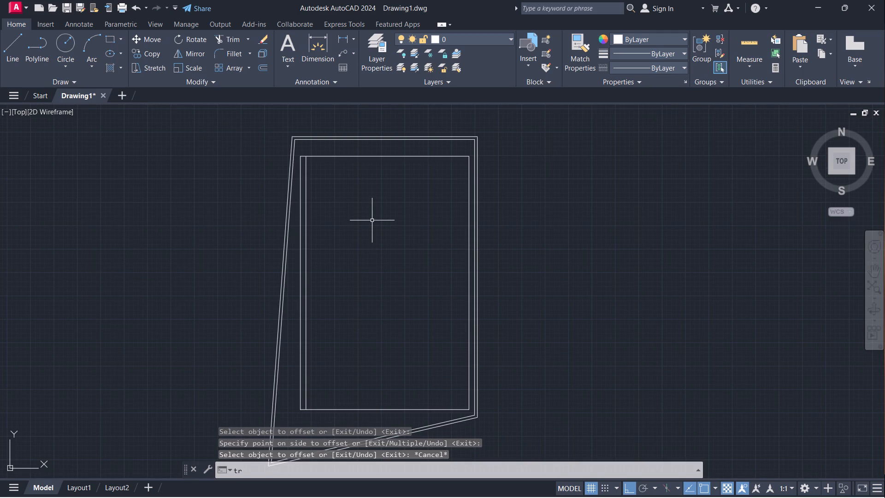
key(Return)
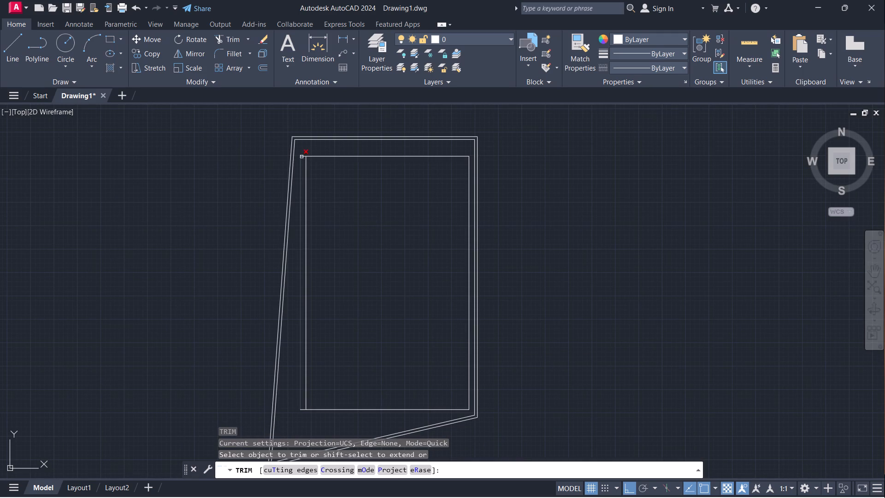
click(301, 157)
click(303, 158)
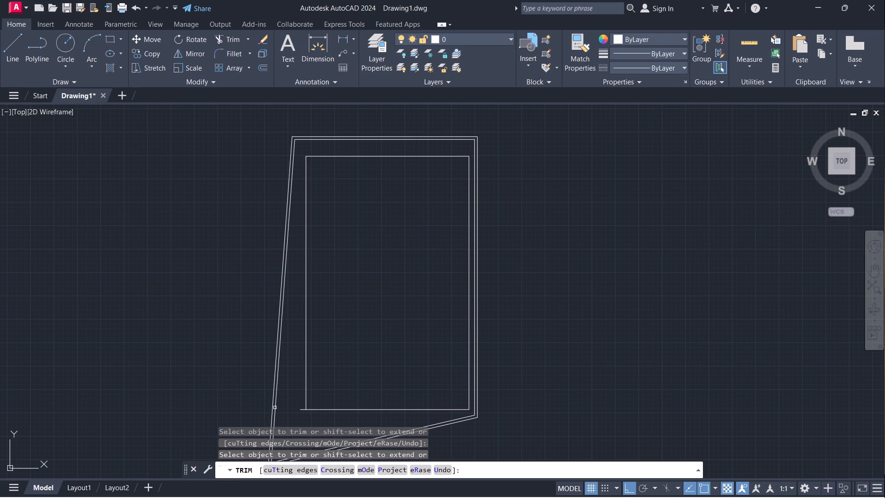
click(301, 410)
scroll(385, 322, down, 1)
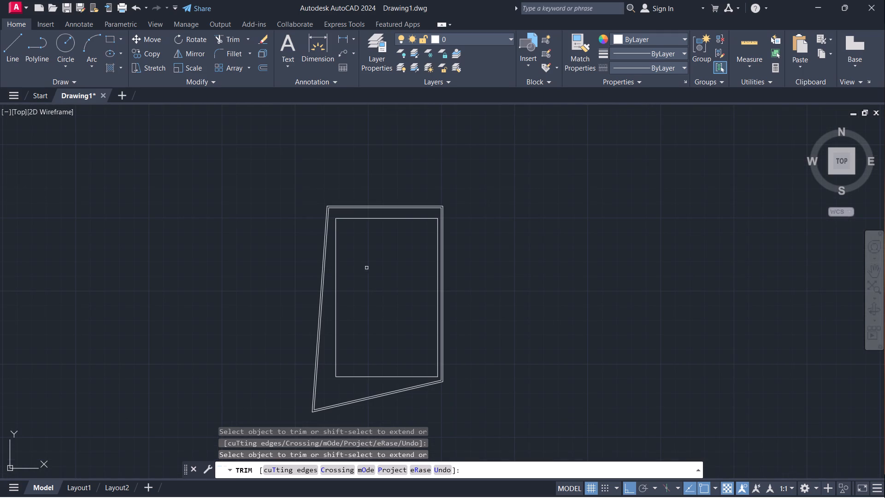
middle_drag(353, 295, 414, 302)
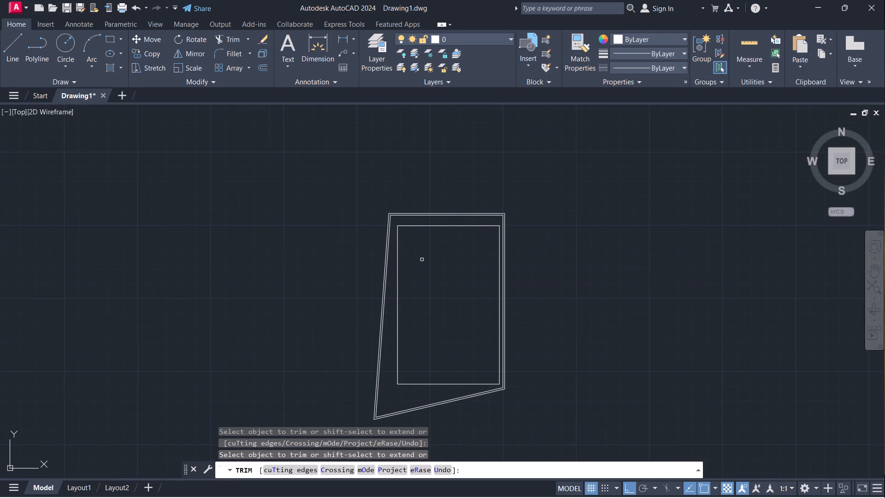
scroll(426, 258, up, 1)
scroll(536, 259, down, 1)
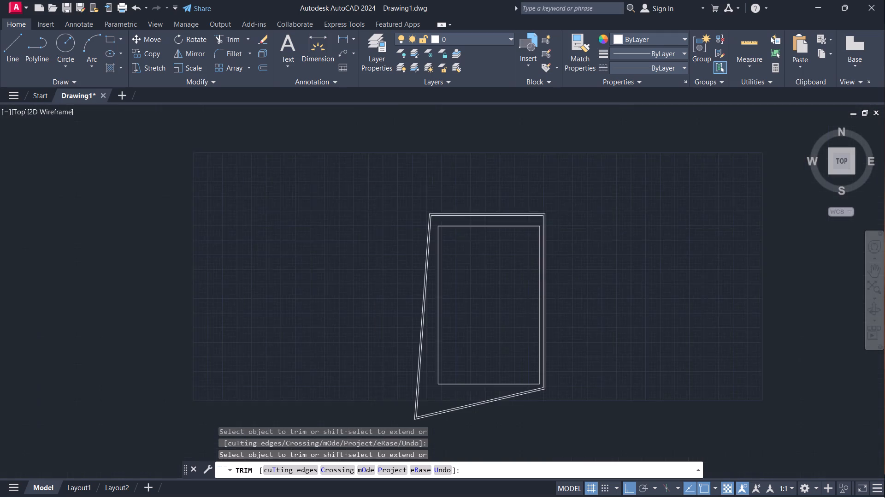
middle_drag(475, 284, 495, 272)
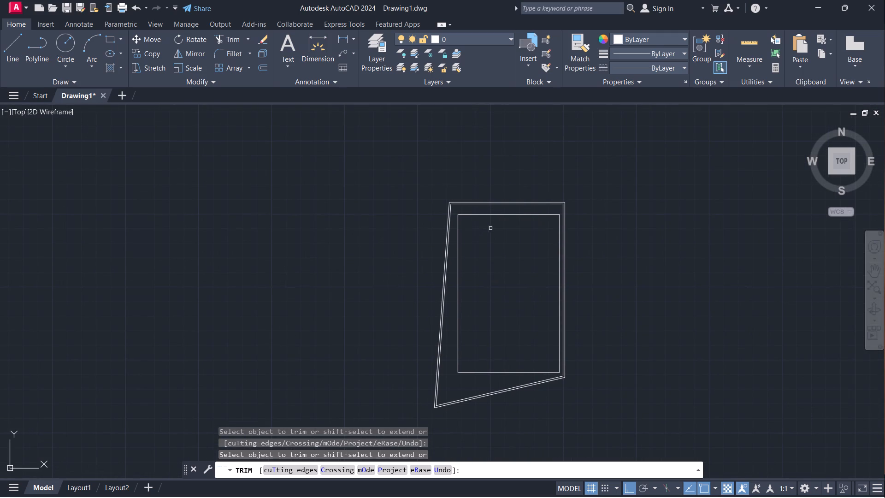
Offset the inset rectangle's bottom, left and right lines 4" inward to form the inner wall faces.
scroll(513, 215, up, 1)
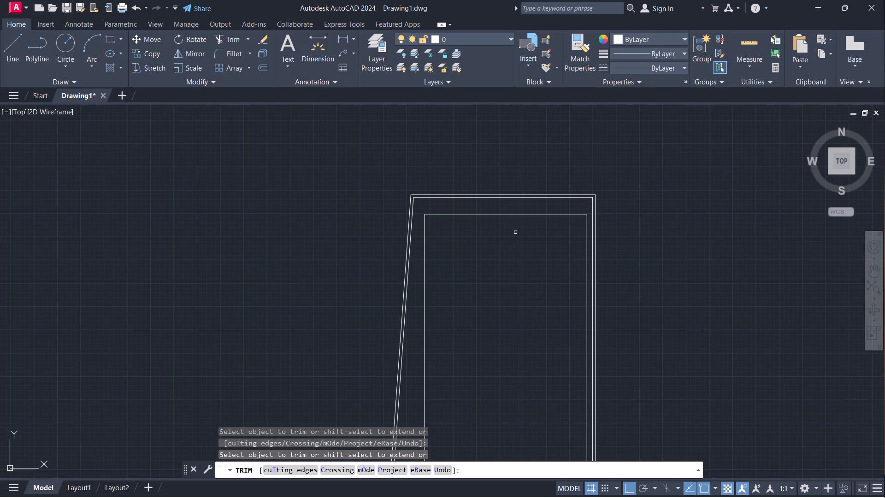
middle_drag(504, 269, 499, 247)
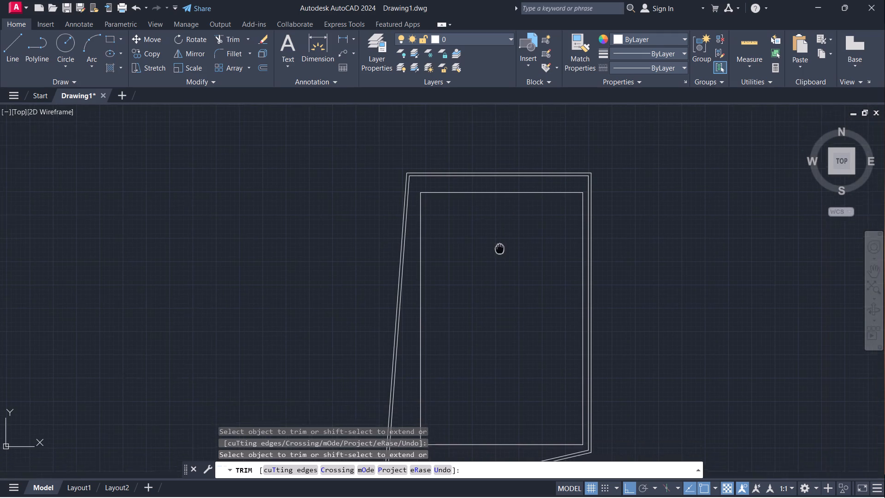
middle_drag(499, 247, 475, 225)
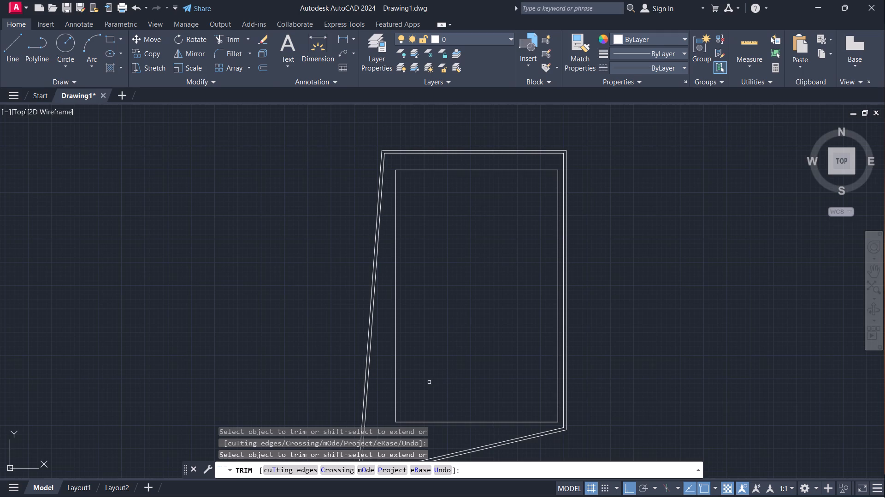
key(Escape)
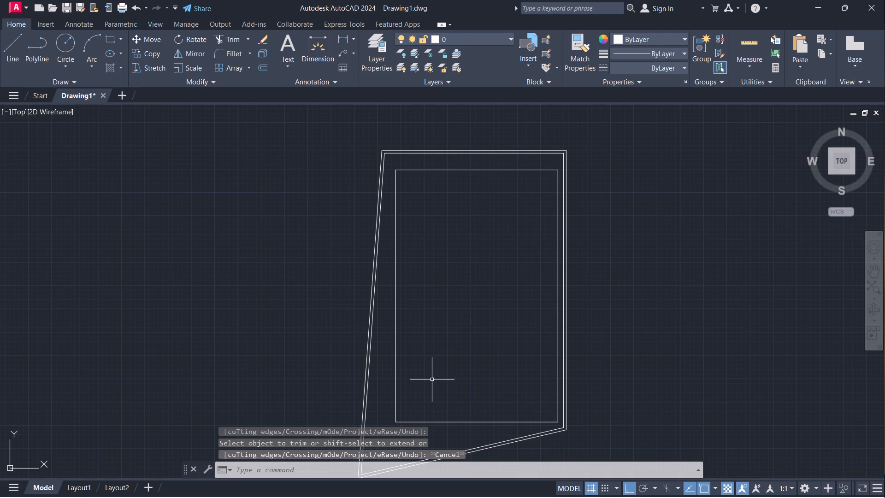
key(o)
key(Return)
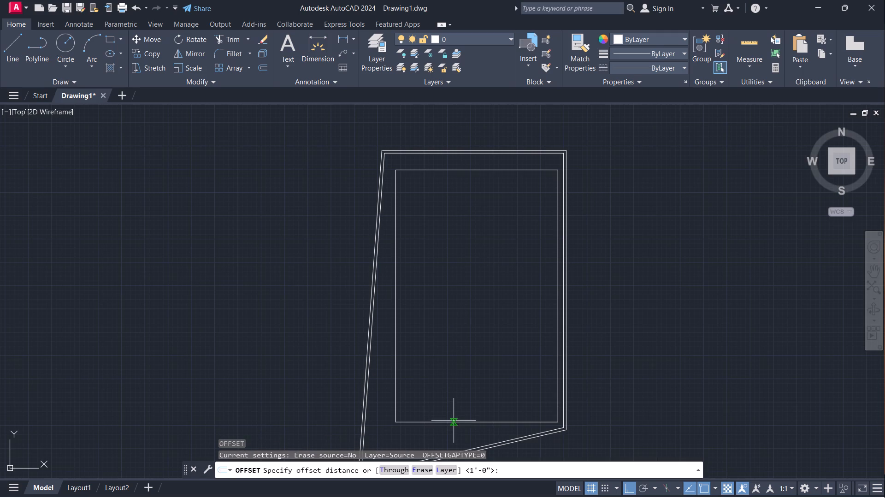
click(454, 422)
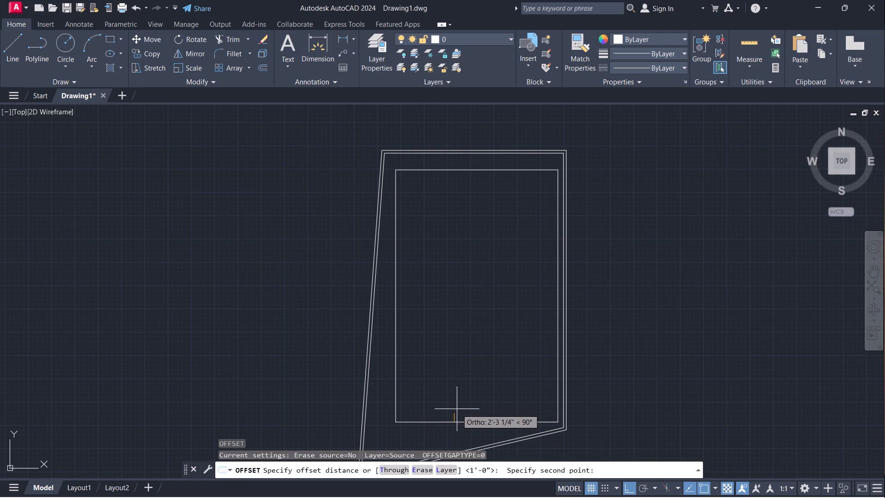
text(4")
key(Return)
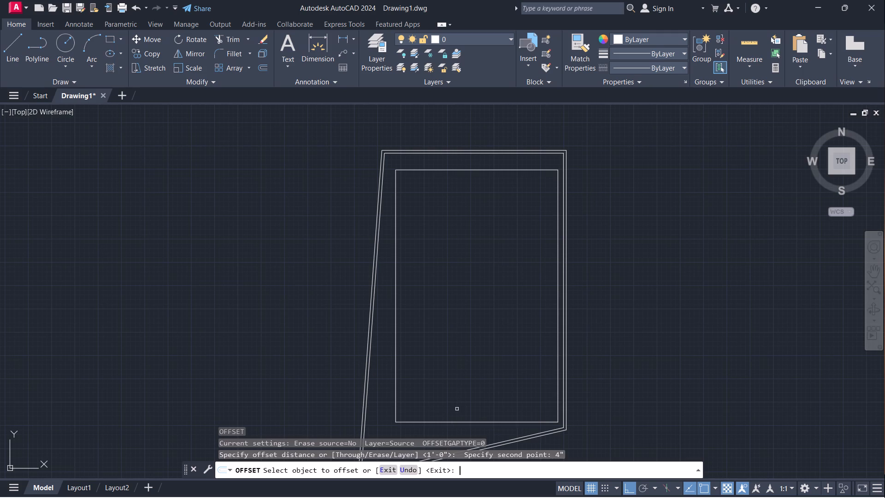
click(461, 422)
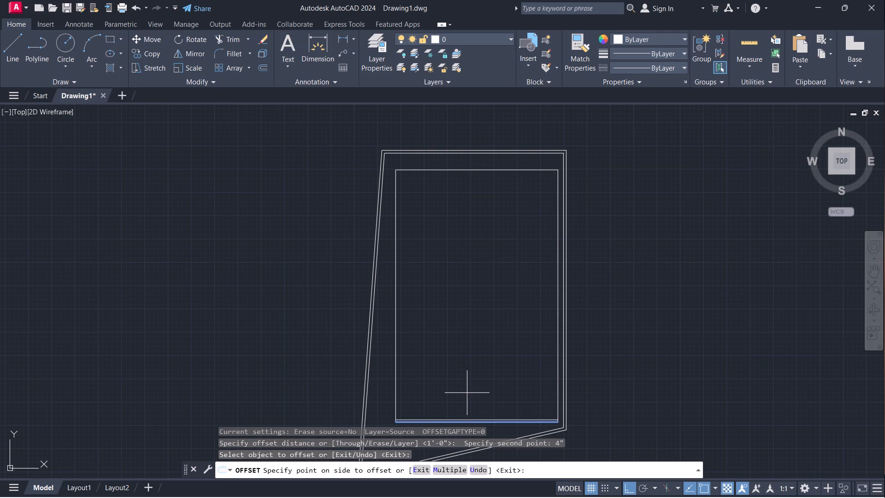
click(467, 392)
click(394, 384)
click(434, 391)
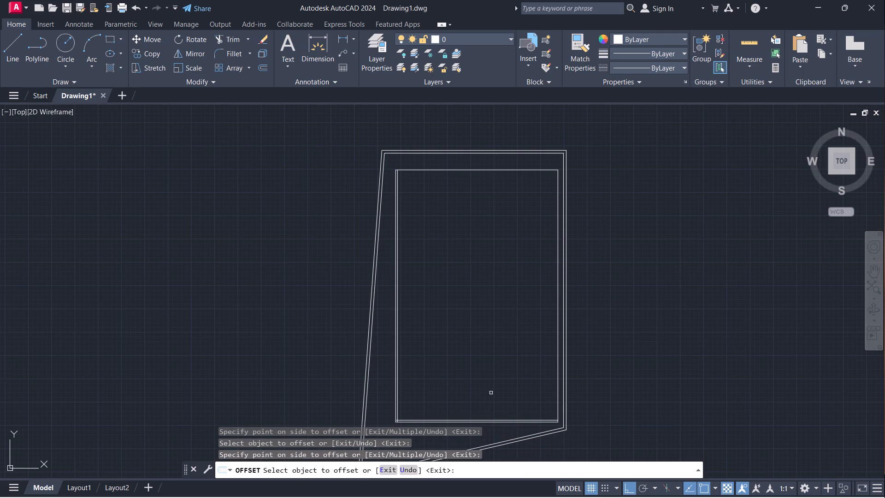
click(558, 389)
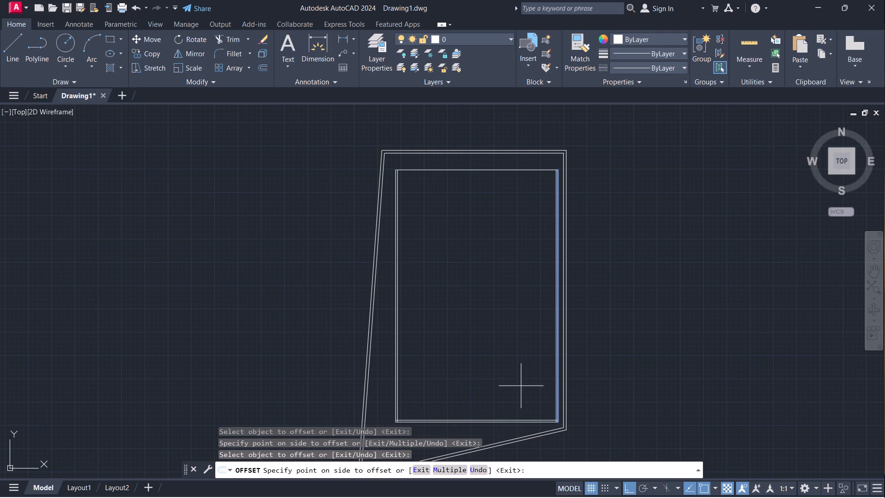
click(521, 386)
Trim the overlapping ends of the inner wall lines at the inset rectangle's bottom-right and bottom-left corners.
scroll(563, 435, up, 3)
scroll(542, 400, up, 1)
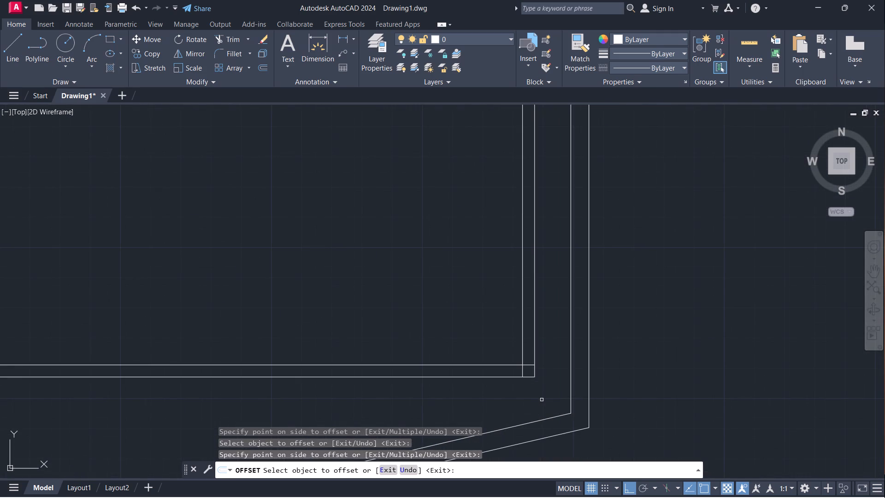
key(Escape)
key(t)
key(r)
key(Return)
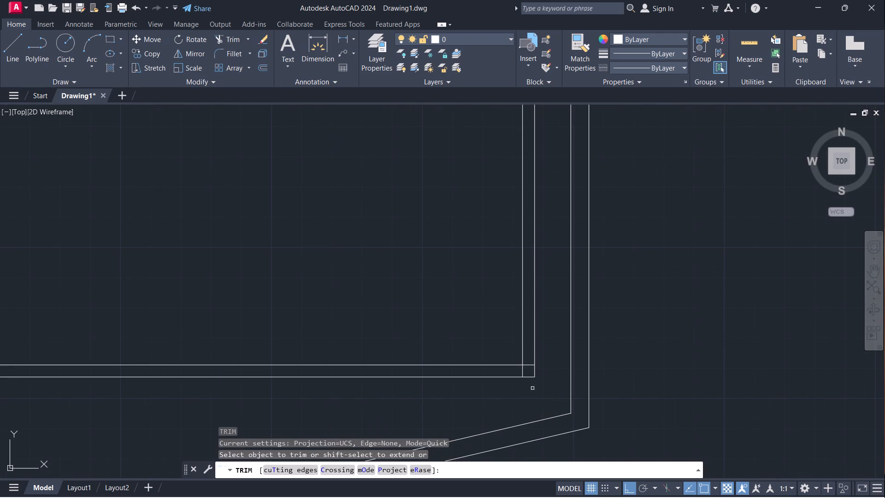
click(530, 364)
click(523, 369)
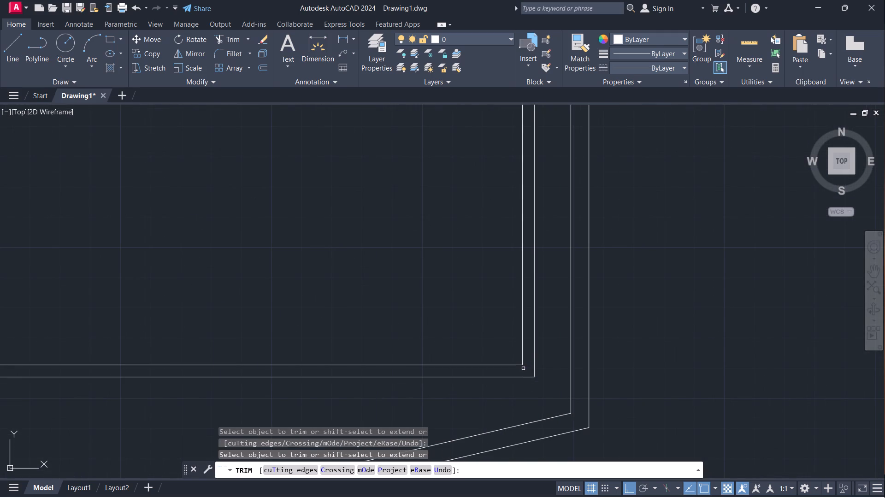
scroll(523, 368, down, 3)
scroll(266, 362, up, 4)
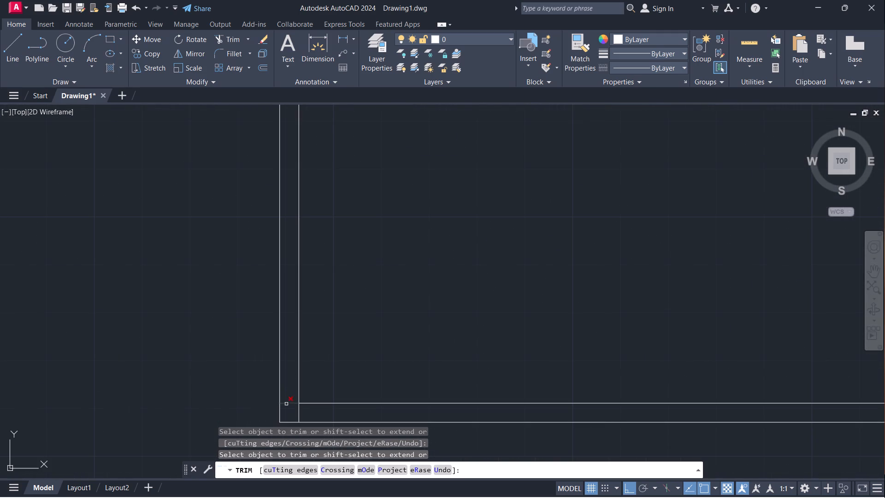
click(289, 404)
click(299, 412)
scroll(452, 338, down, 5)
middle_drag(525, 260, 464, 451)
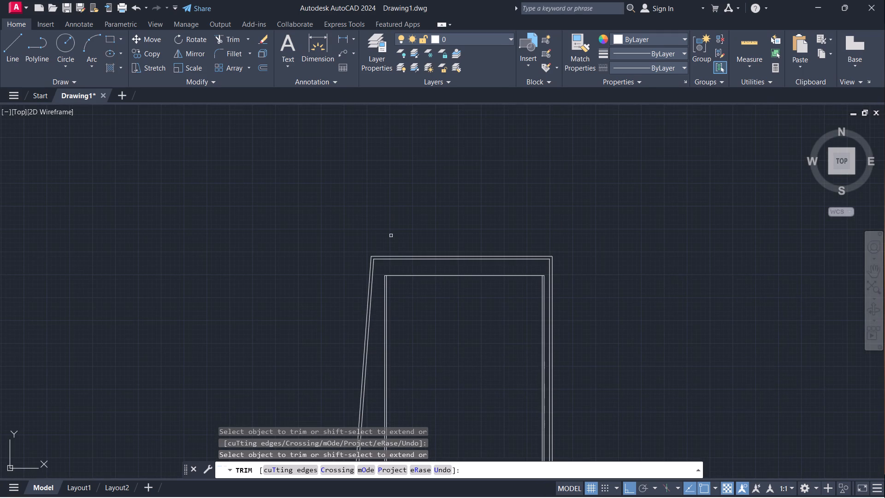
middle_drag(404, 367, 444, 178)
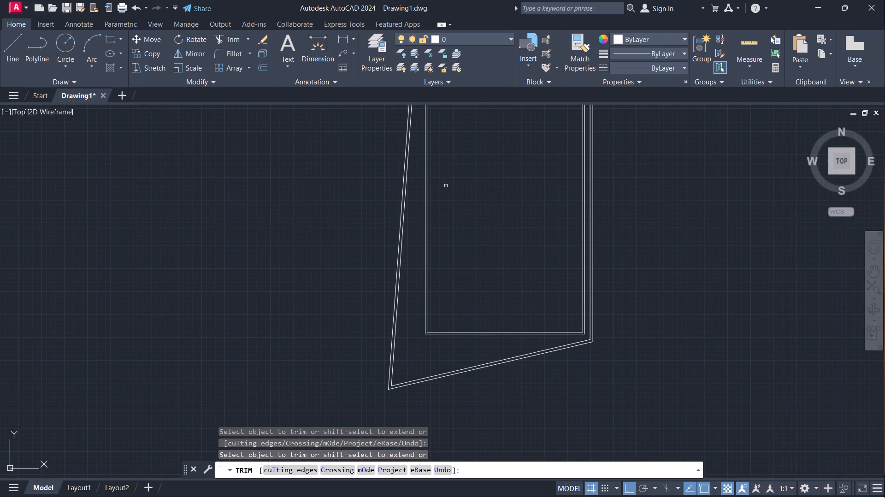
key(Escape)
Offset the inner line of the inset rectangle's bottom wall 12' upward into the plan.
key(o)
key(Return)
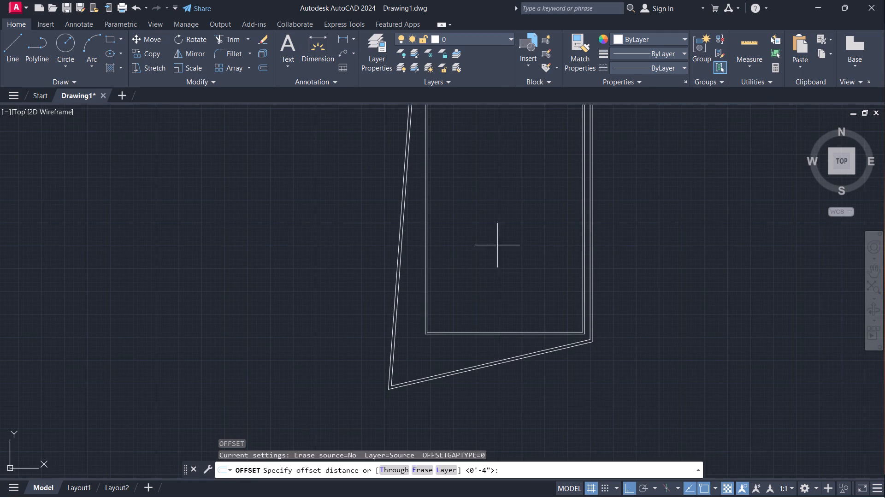
drag(501, 331, 501, 326)
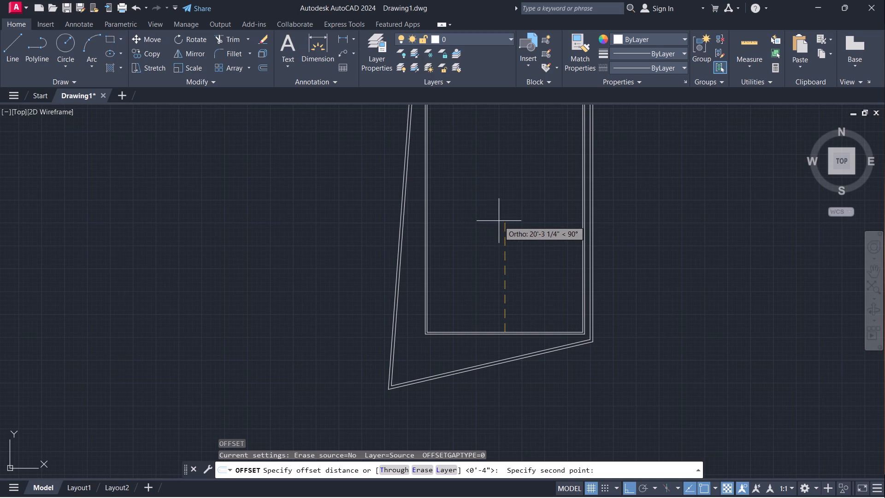
text(12)
key(apostrophe)
key(Return)
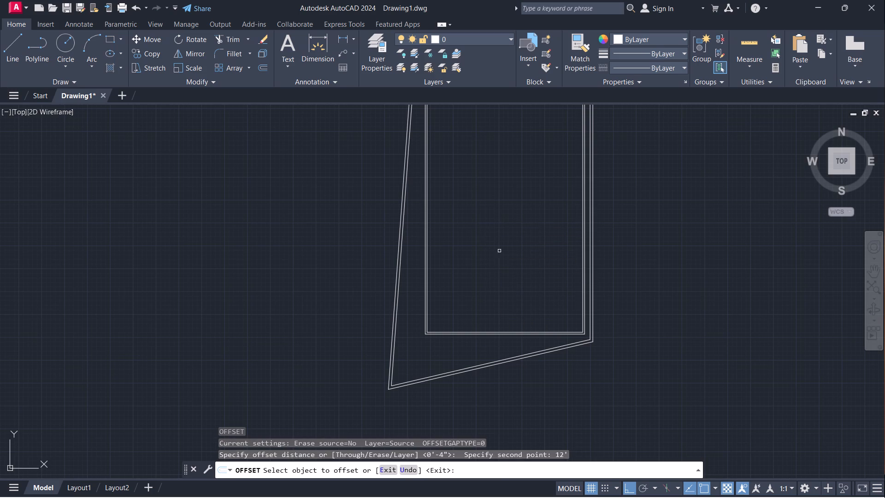
click(505, 332)
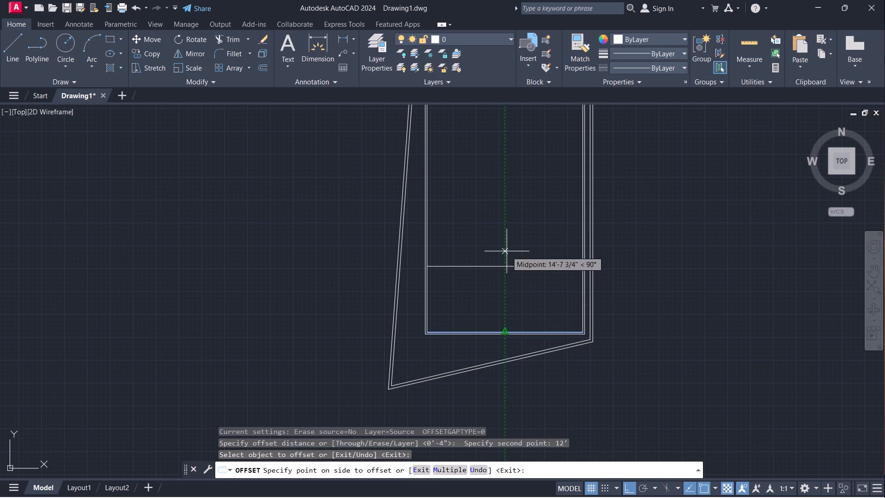
click(506, 248)
middle_drag(516, 248, 395, 334)
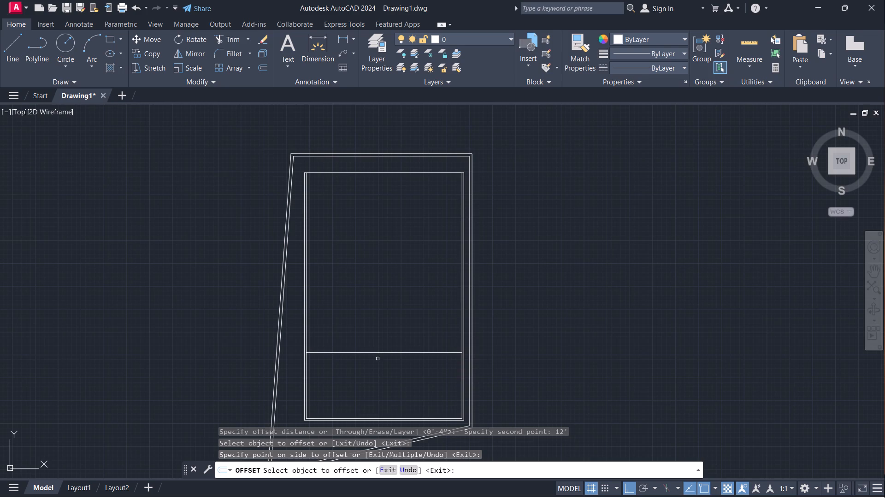
key(Escape)
Offset the horizontal line 12' above the bottom wall 4" upward to make a partition wall.
key(space)
click(387, 352)
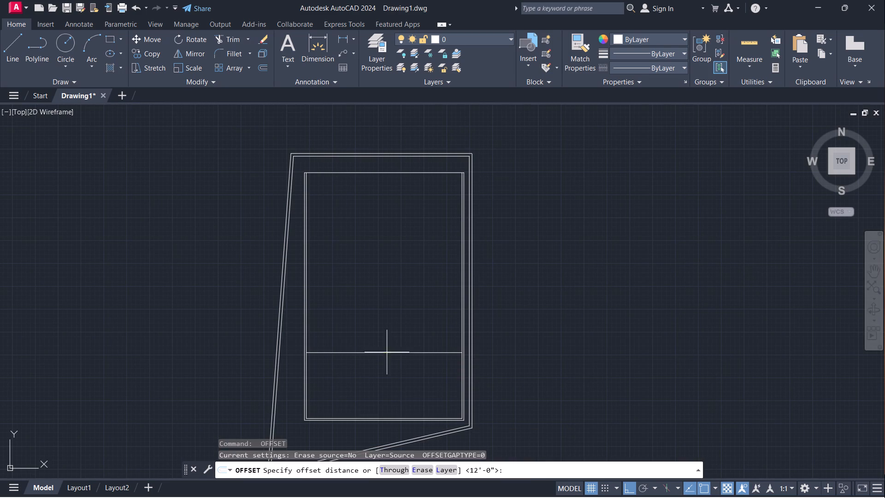
text(4")
key(Return)
click(378, 353)
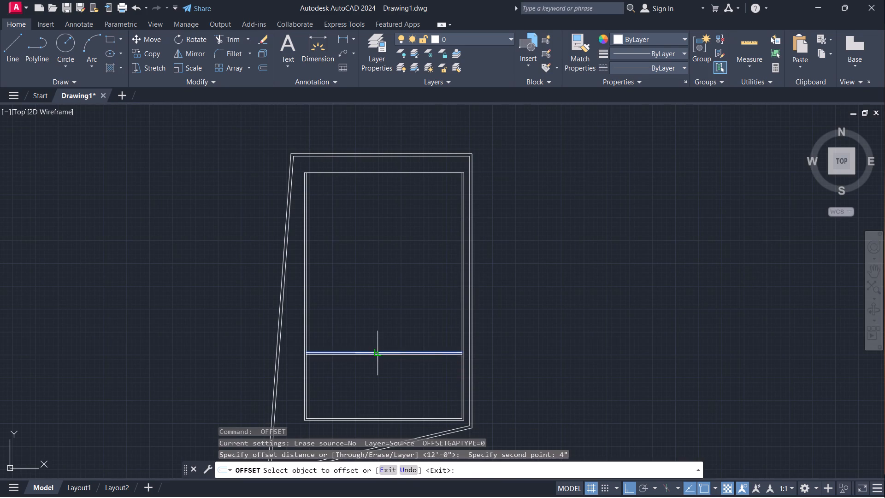
click(380, 344)
key(Escape)
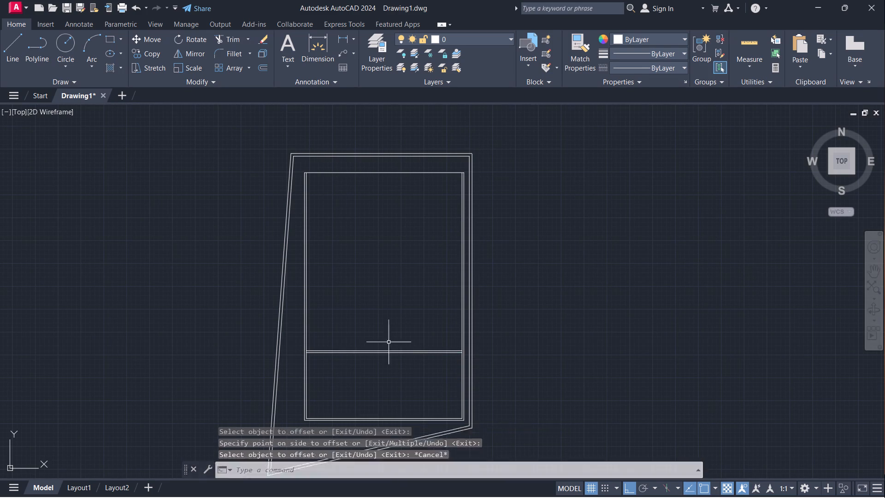
Offset the upper line of the new horizontal partition wall 4' upward.
key(space)
click(389, 349)
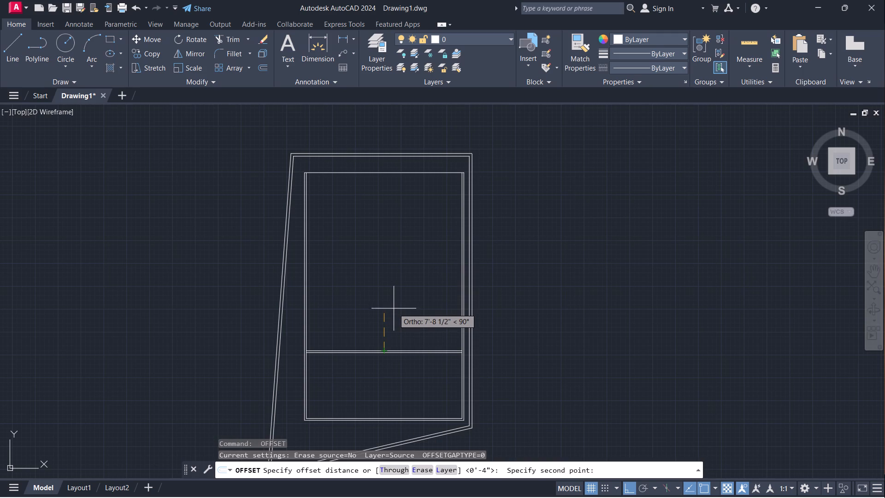
key(4)
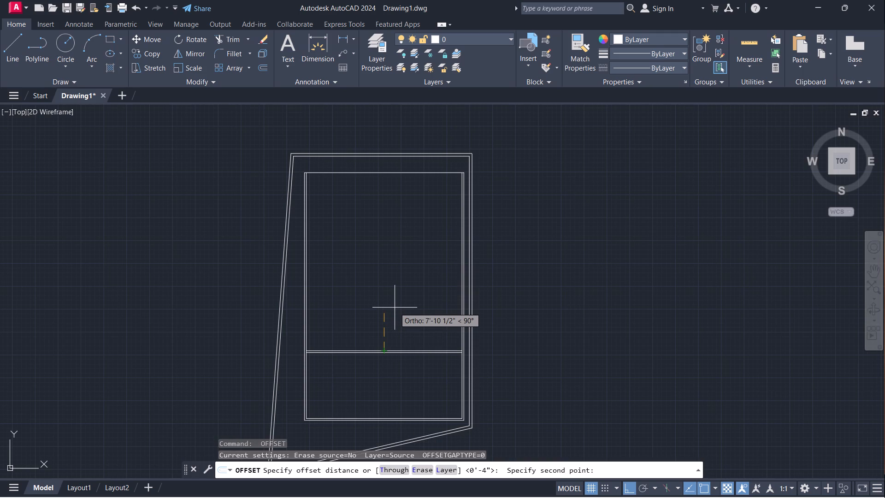
key(apostrophe)
key(Return)
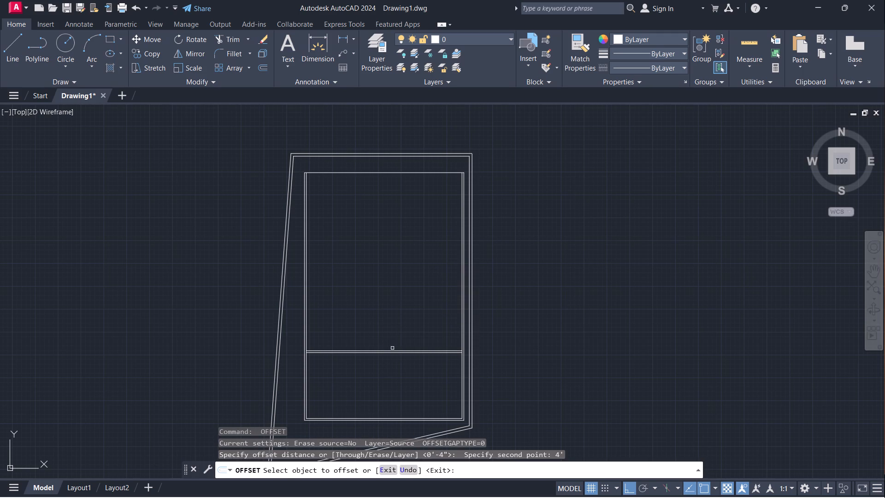
click(392, 350)
click(394, 313)
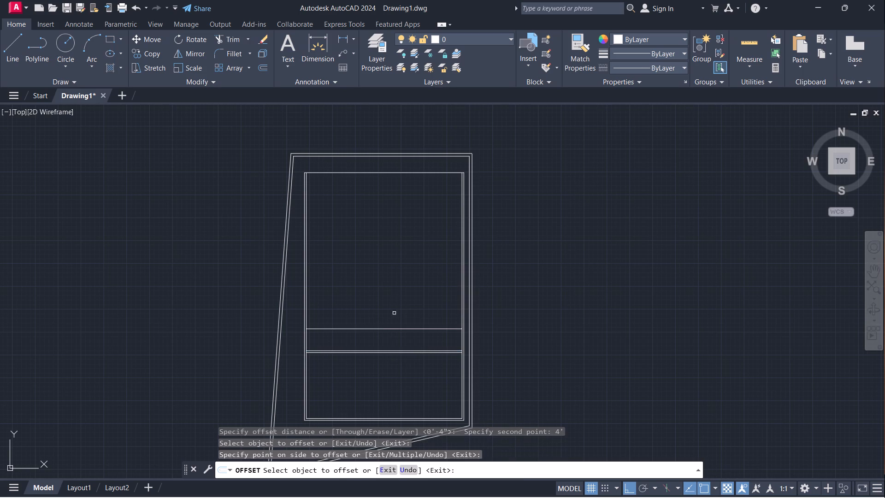
key(Escape)
Offset the line 4' above the first partition 4" upward to make a second partition wall.
key(space)
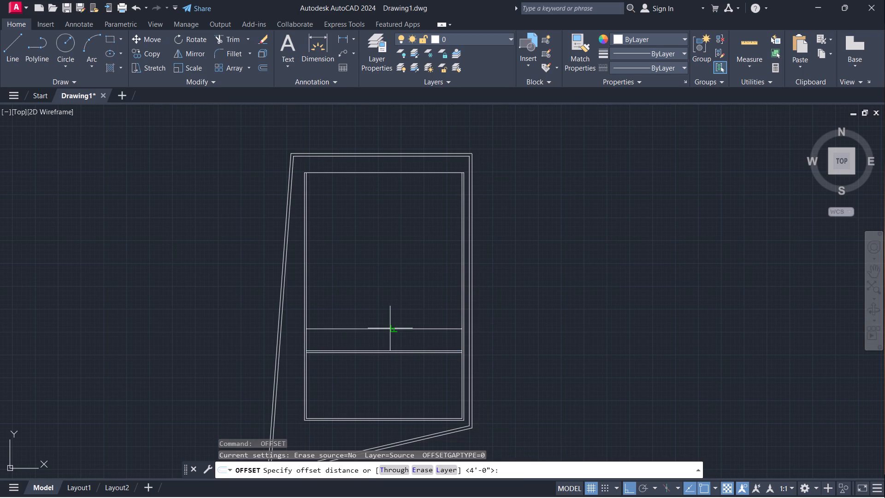
click(390, 328)
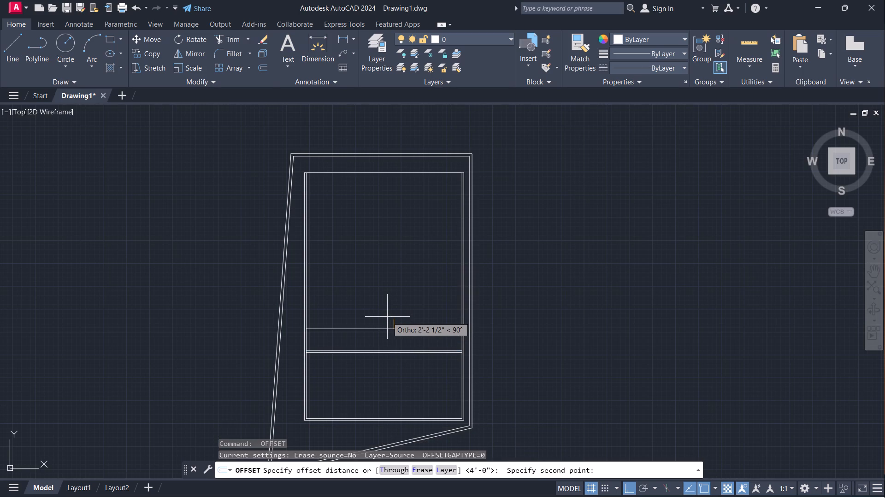
text(4")
key(Return)
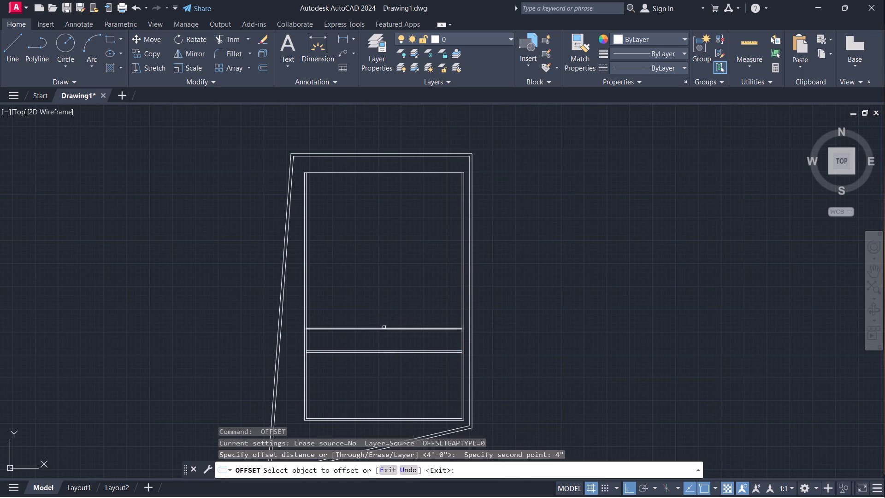
click(384, 327)
click(383, 316)
key(Escape)
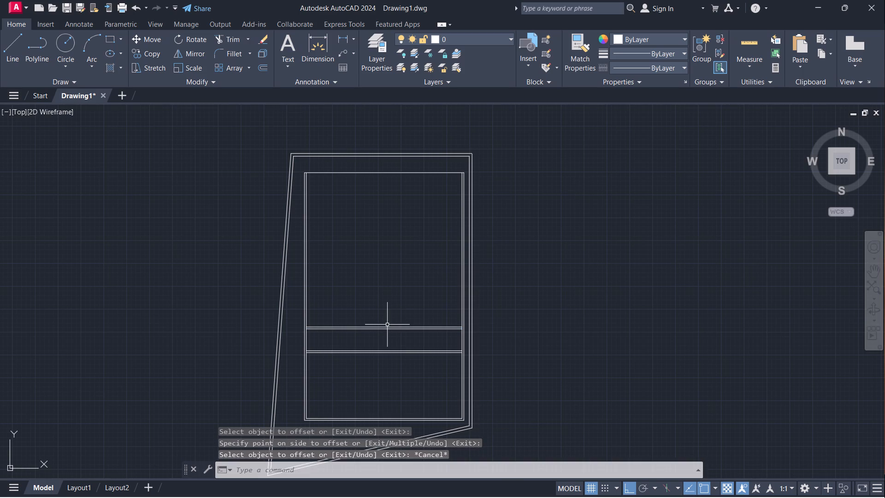
Offset the upper line of the second partition wall 12' upward into the plan.
key(space)
click(383, 326)
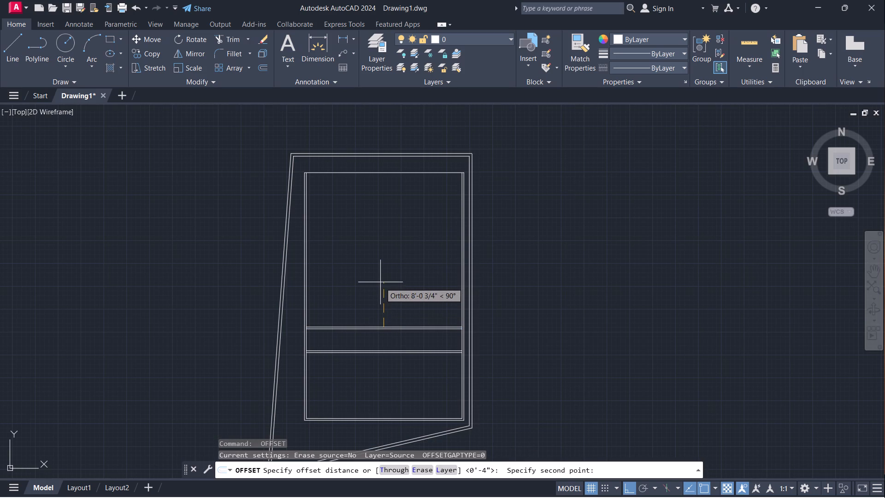
text(12)
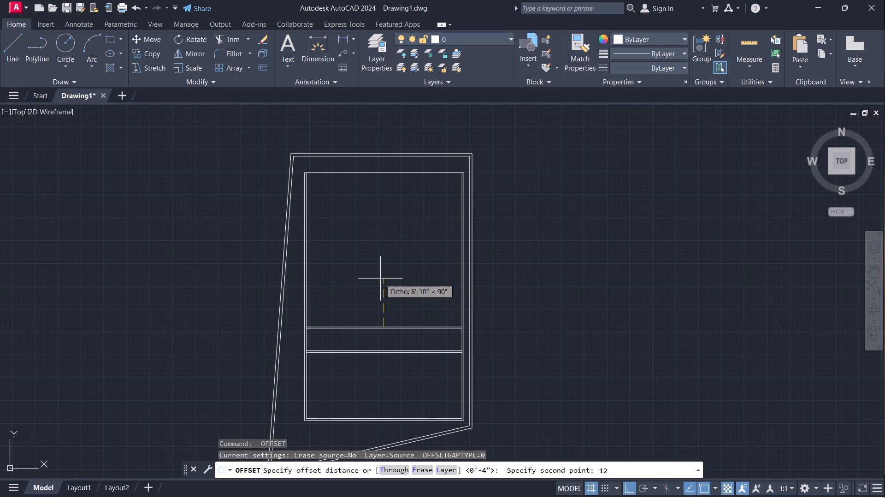
key(apostrophe)
key(Return)
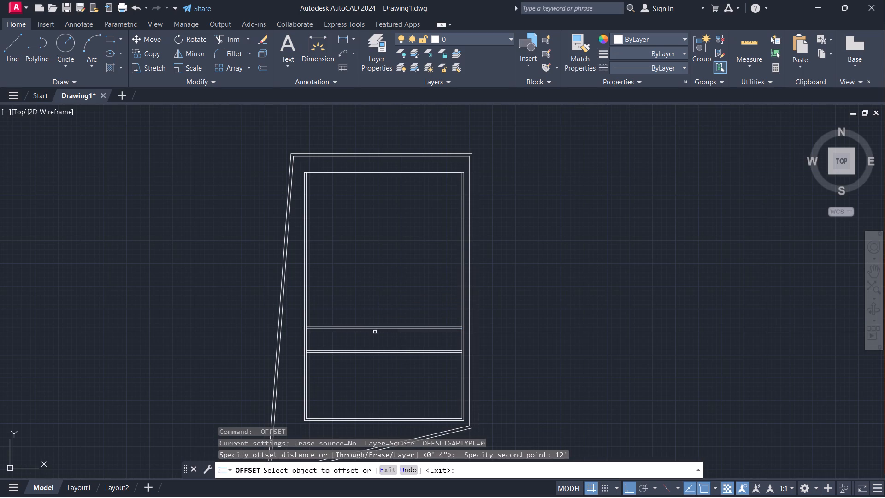
click(380, 326)
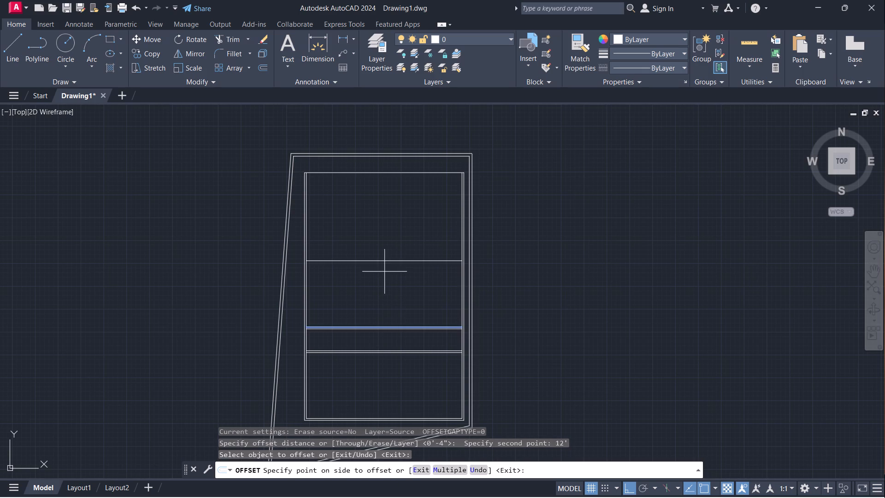
click(385, 271)
key(Escape)
Offset the line 12' above the second partition 4" upward to make a third partition wall.
key(space)
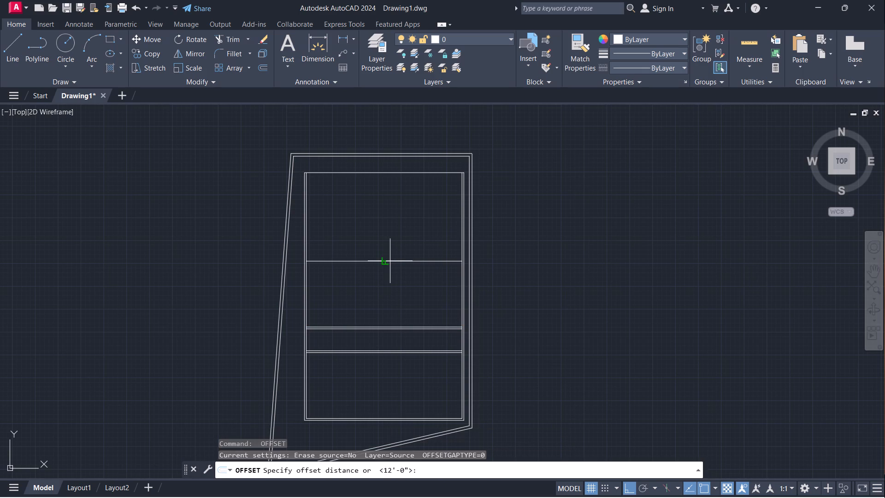
click(390, 261)
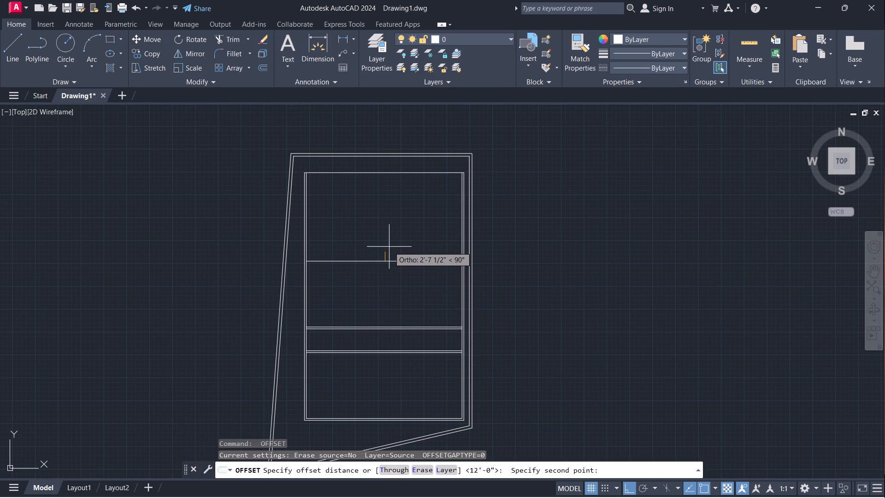
key(4)
key(shift+quotedbl)
key(Return)
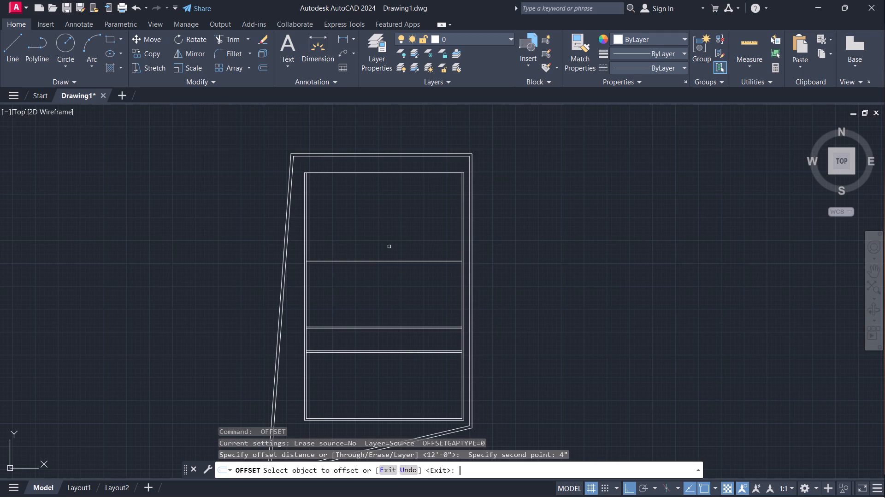
click(380, 259)
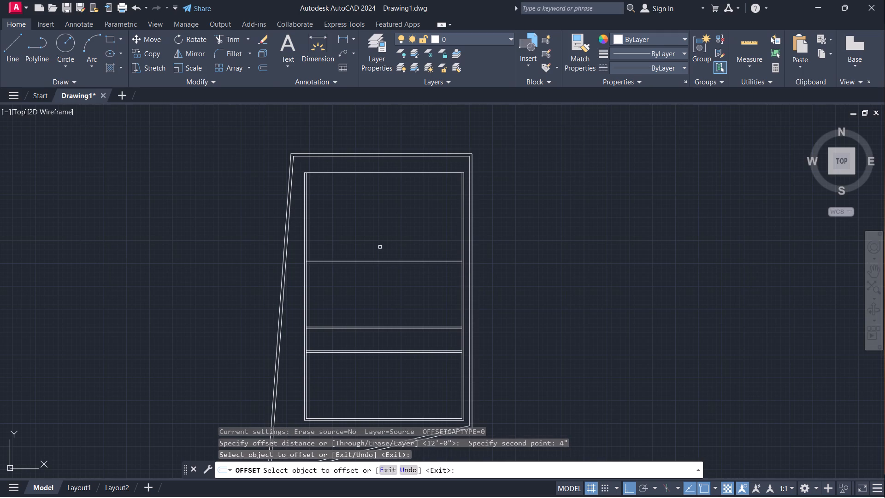
click(381, 261)
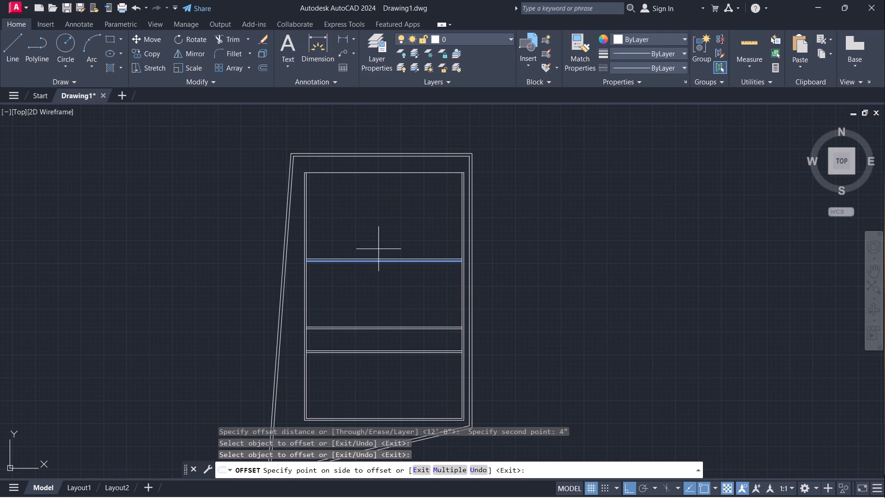
click(378, 249)
middle_drag(377, 241, 360, 298)
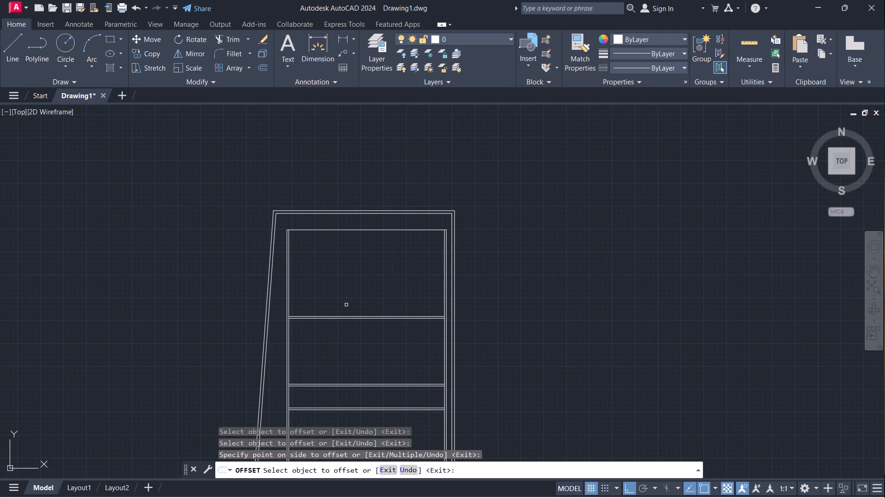
key(Escape)
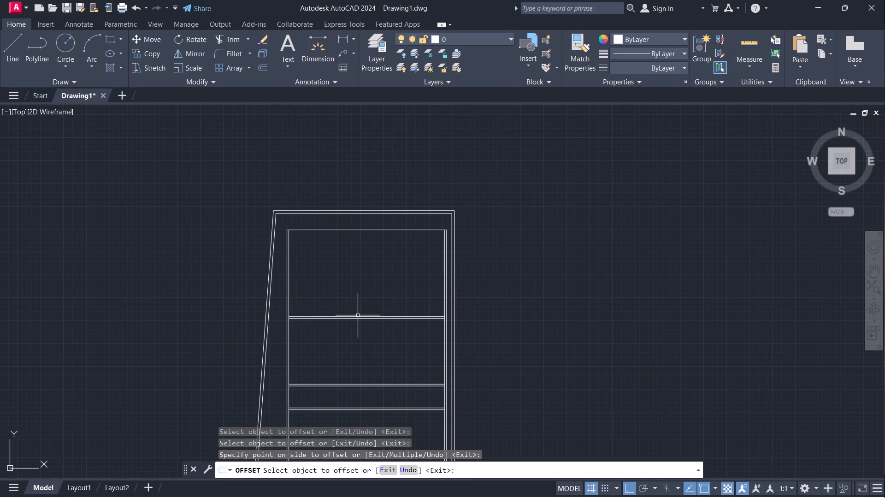
Offset the upper line of the third partition wall 12' upward, toward the top of the house rectangle.
key(space)
click(358, 313)
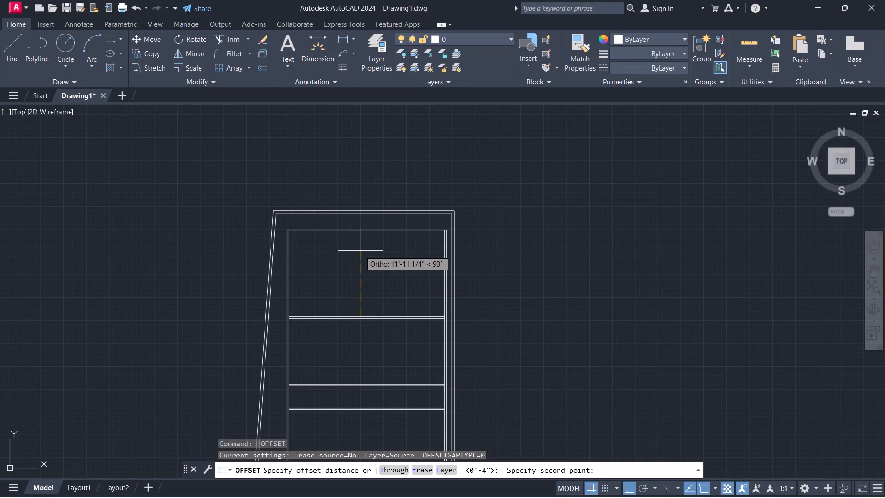
text(12')
key(Return)
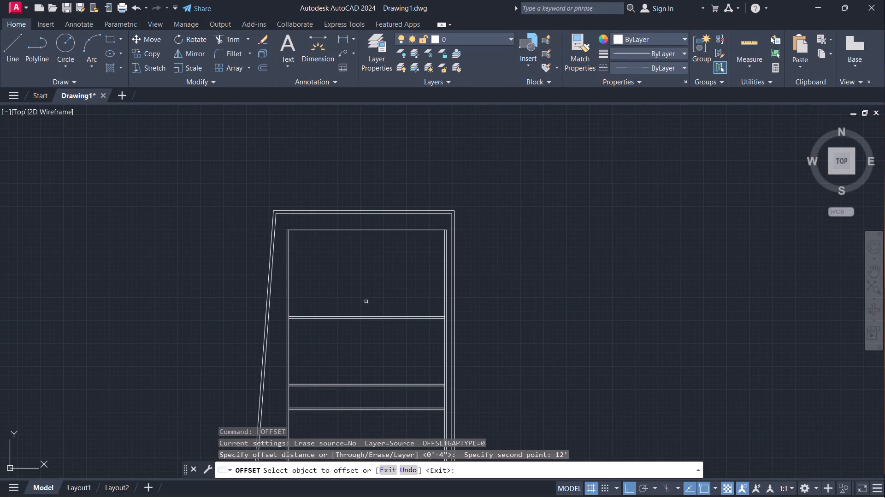
click(363, 317)
click(363, 270)
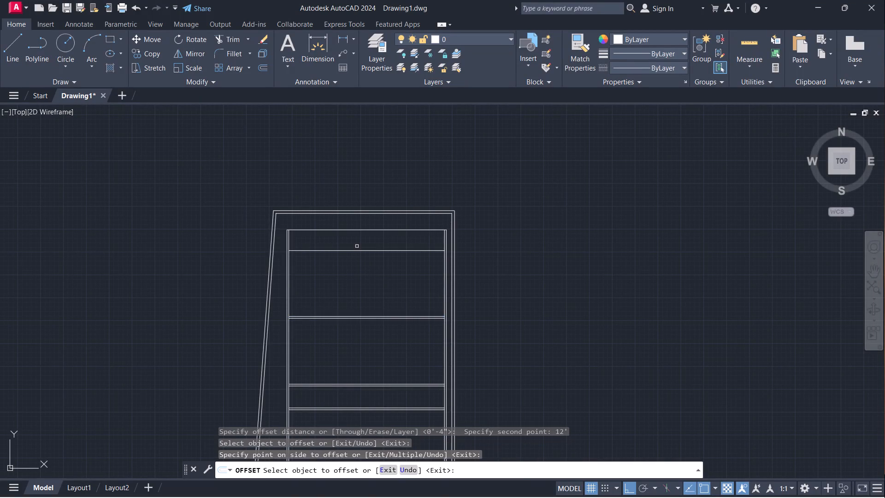
Measure the vertical distance from the topmost offset line to the inner line of the plot's top wall with a linear dimension.
middle_drag(375, 186, 378, 190)
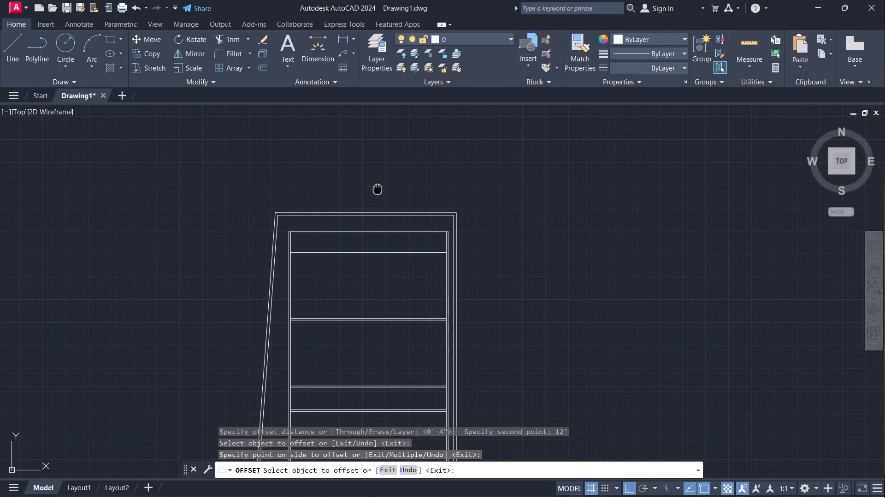
middle_drag(378, 190, 401, 245)
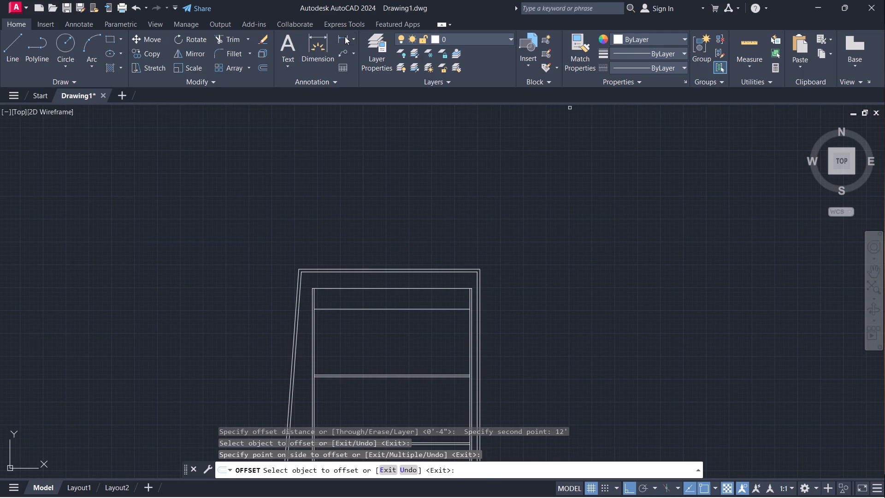
click(345, 36)
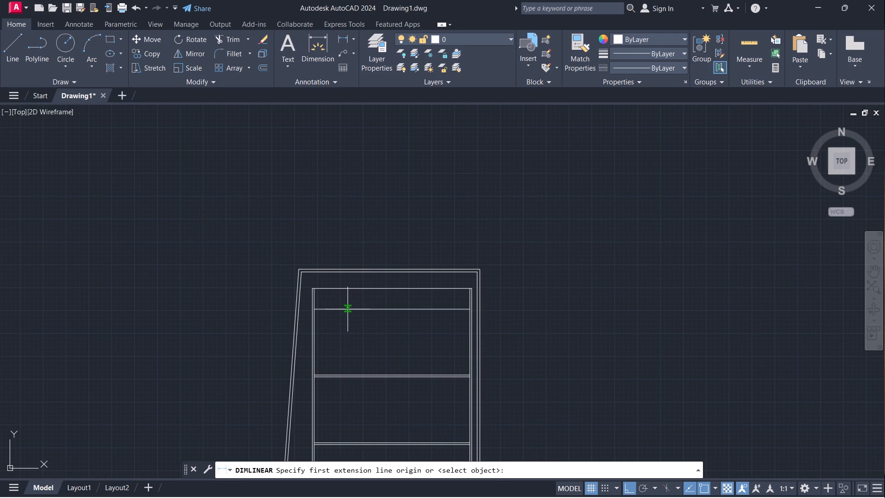
click(348, 309)
click(348, 270)
scroll(274, 283, up, 4)
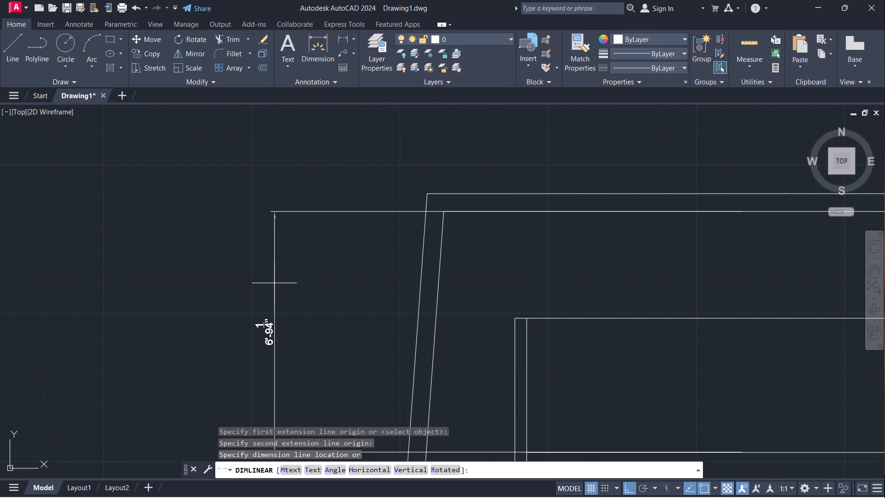
scroll(274, 283, down, 1)
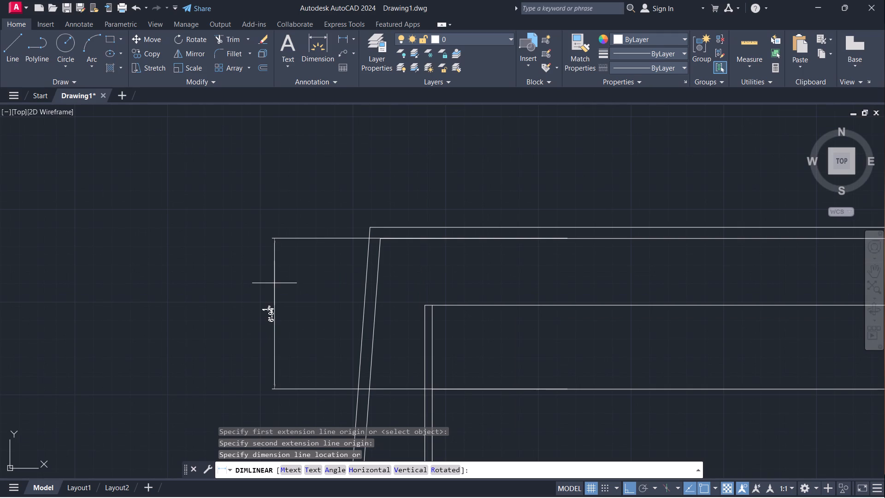
scroll(270, 278, down, 2)
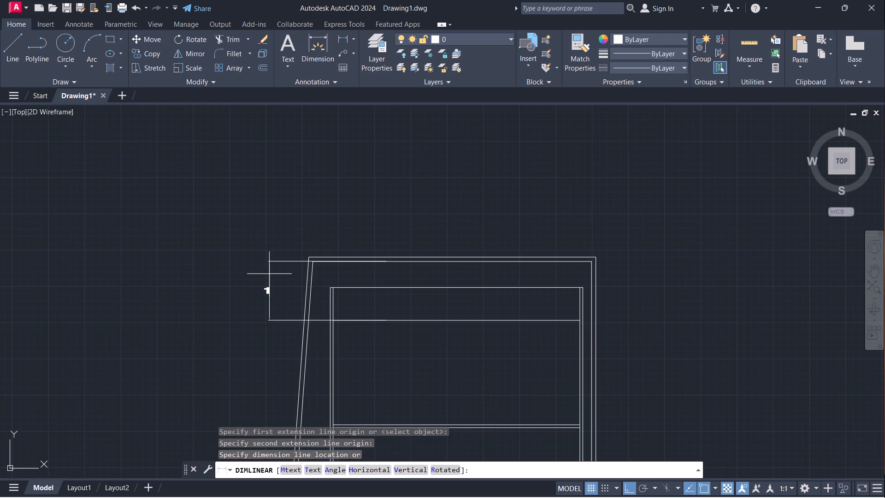
scroll(287, 286, up, 4)
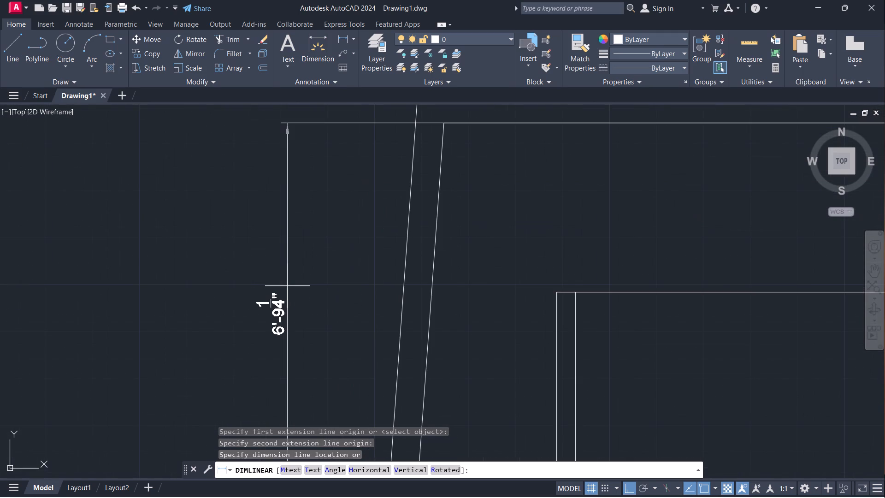
scroll(289, 284, down, 2)
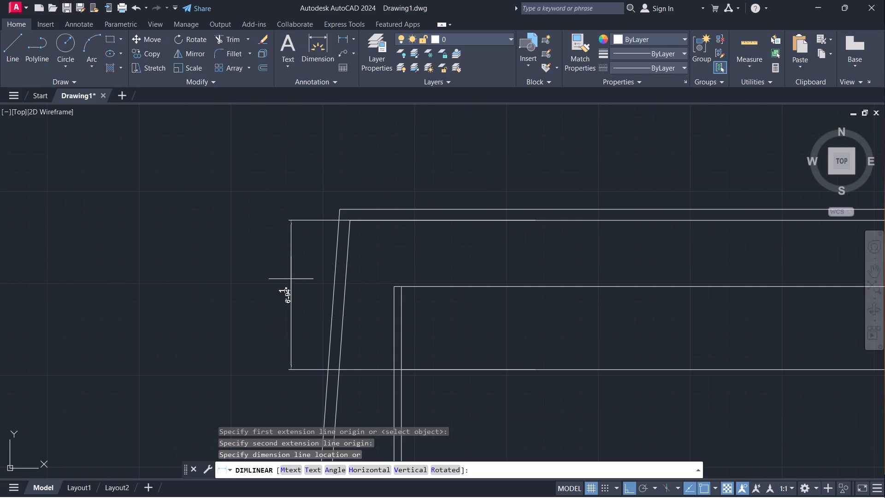
scroll(291, 278, down, 3)
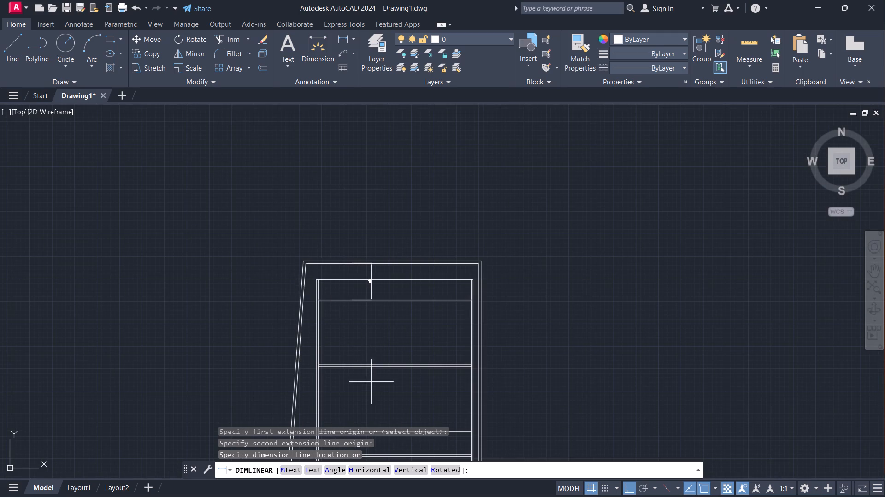
middle_drag(376, 394, 437, 205)
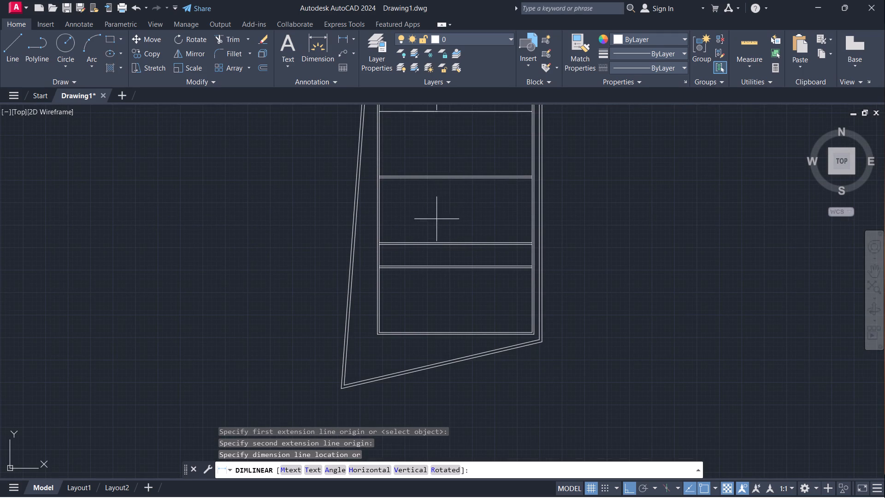
key(Escape)
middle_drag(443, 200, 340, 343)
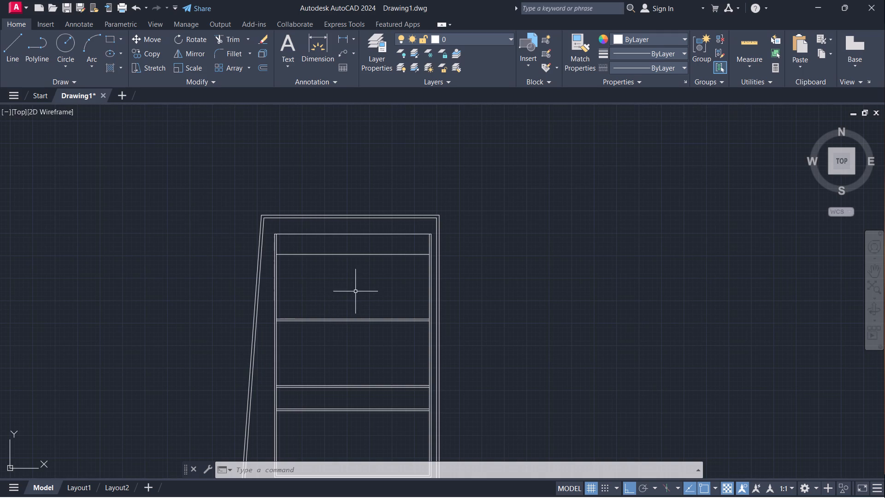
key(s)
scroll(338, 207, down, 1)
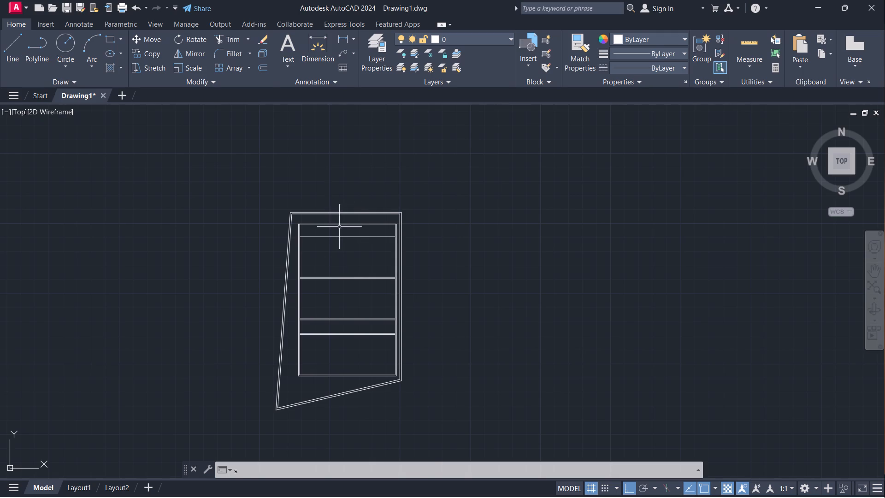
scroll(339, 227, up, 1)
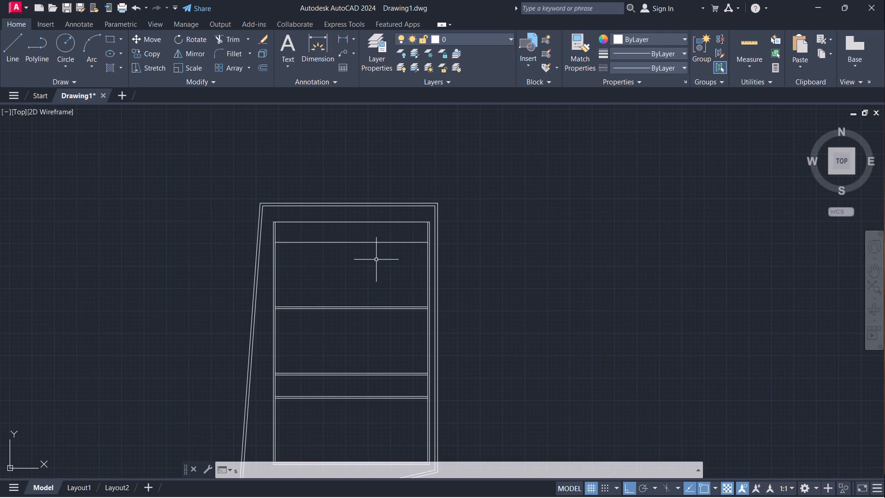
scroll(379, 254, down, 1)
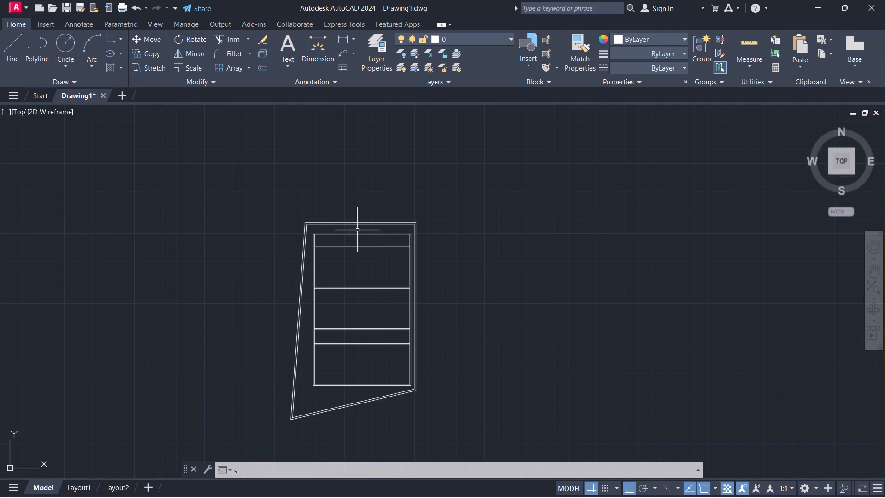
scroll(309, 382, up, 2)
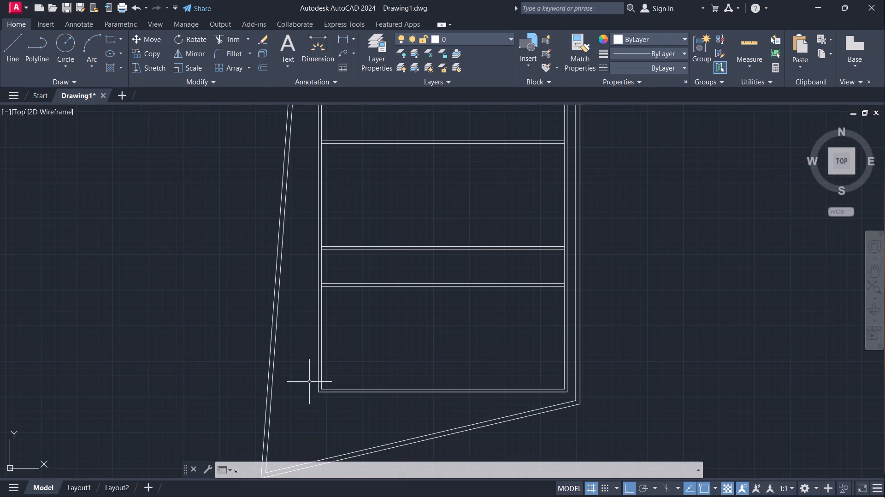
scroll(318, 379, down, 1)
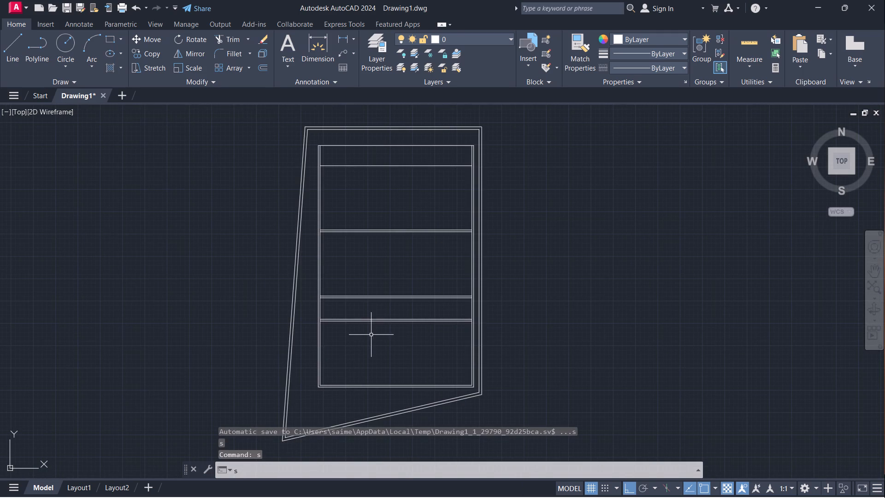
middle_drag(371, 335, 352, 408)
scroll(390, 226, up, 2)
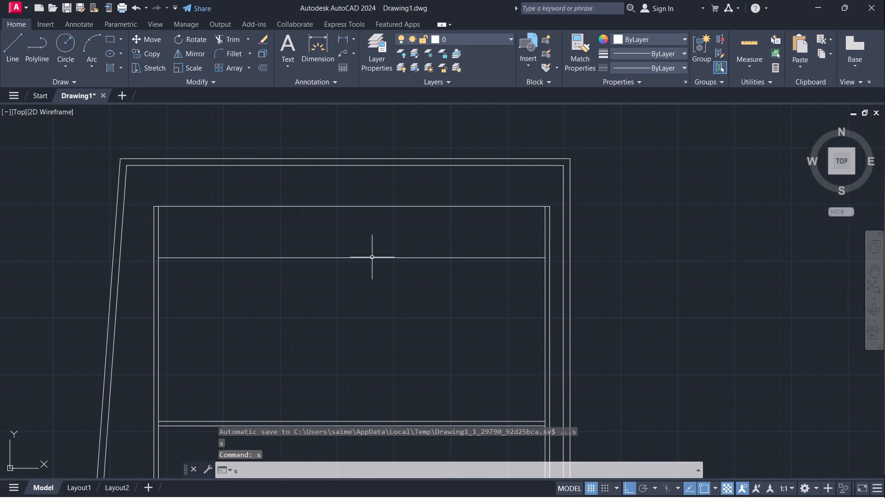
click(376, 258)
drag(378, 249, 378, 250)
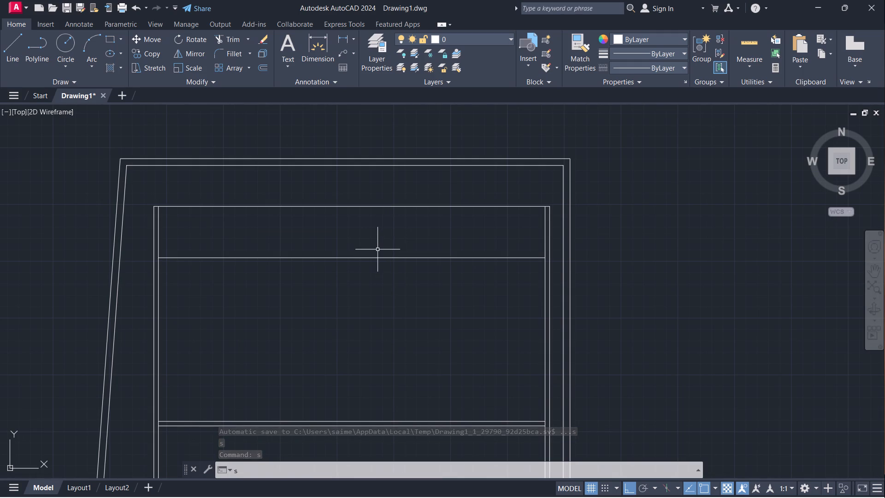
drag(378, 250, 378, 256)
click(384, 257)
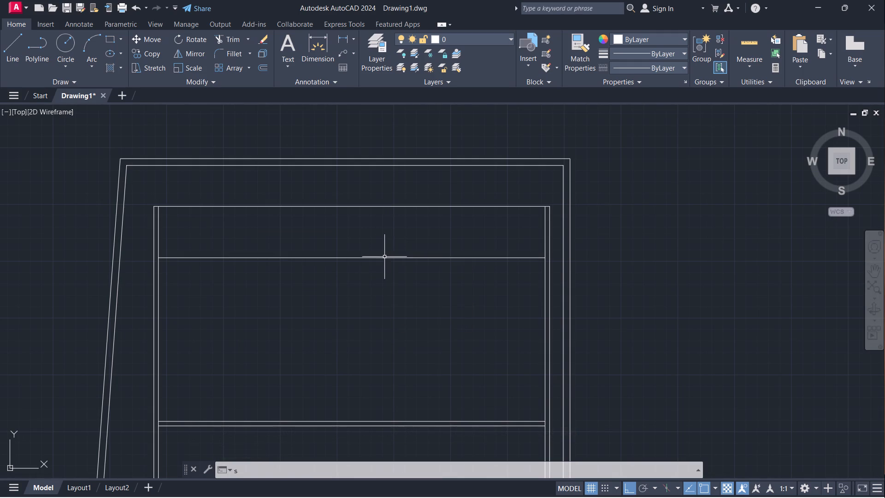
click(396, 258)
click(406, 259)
Erase the topmost offset line, the one 12' above the third partition wall.
key(Escape)
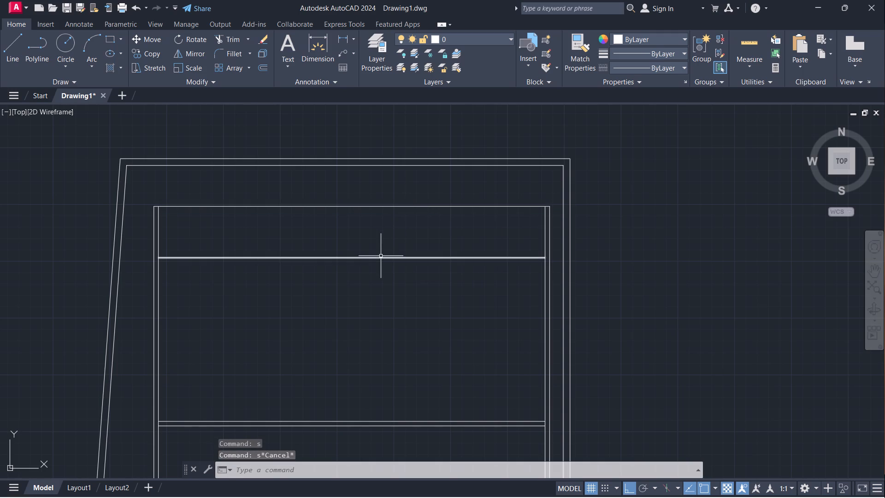
click(382, 258)
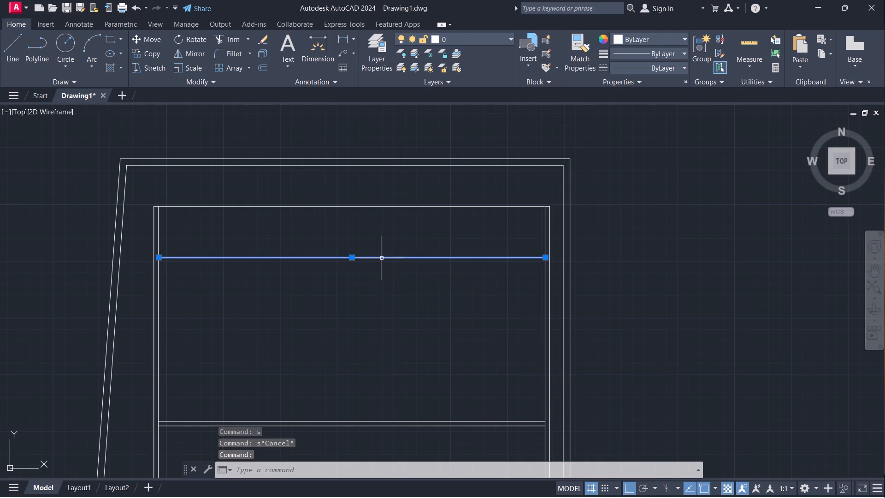
key(e)
key(Return)
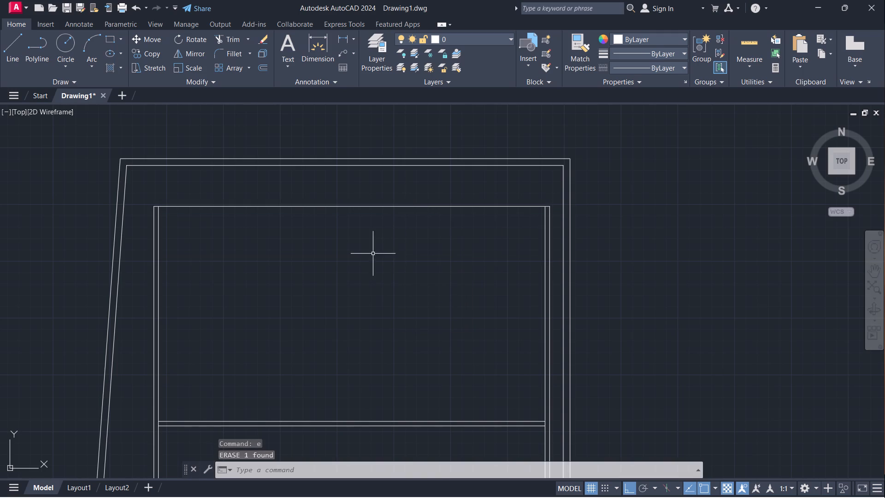
Offset the upper line of the third partition wall 10' upward, toward the top of the house rectangle.
scroll(373, 253, down, 2)
scroll(342, 332, up, 2)
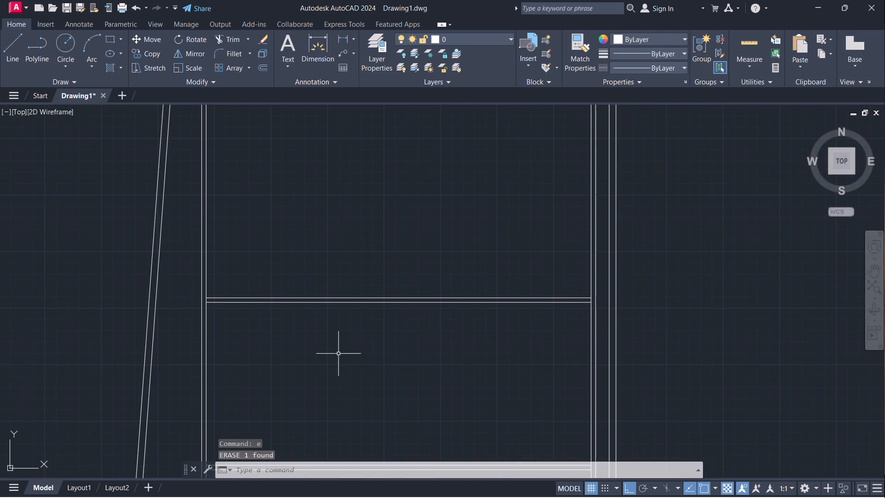
scroll(362, 339, down, 2)
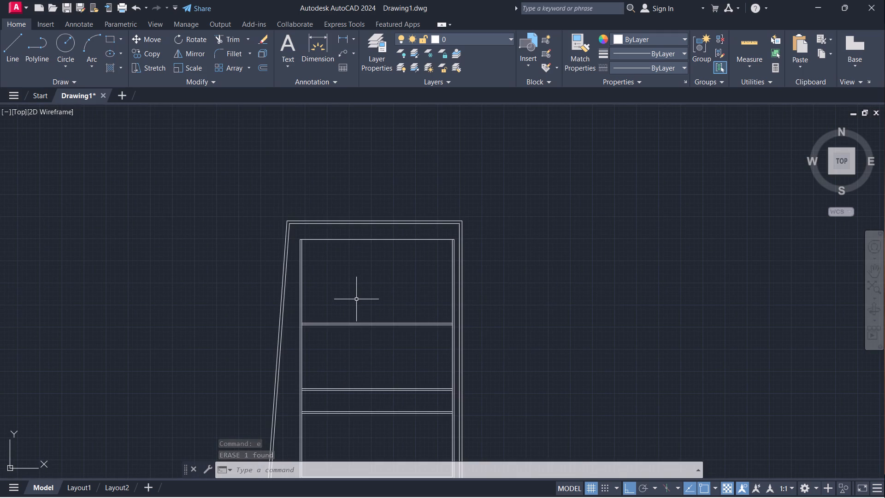
key(o)
key(Return)
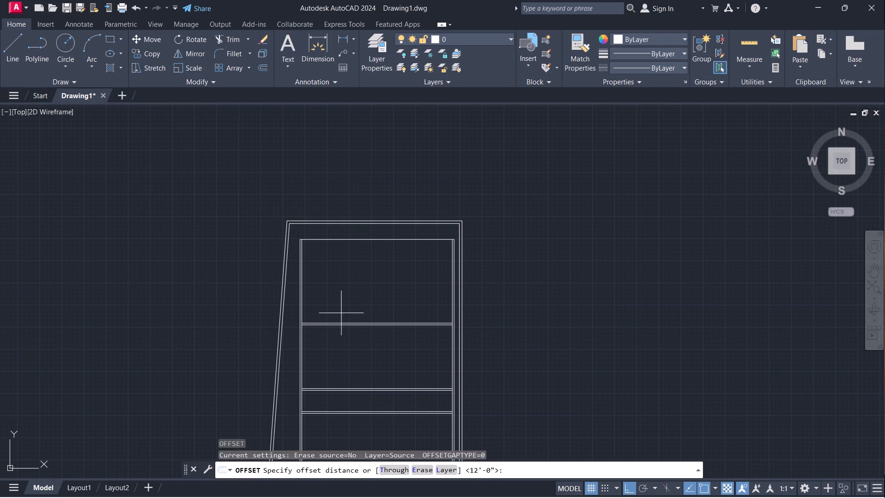
click(349, 324)
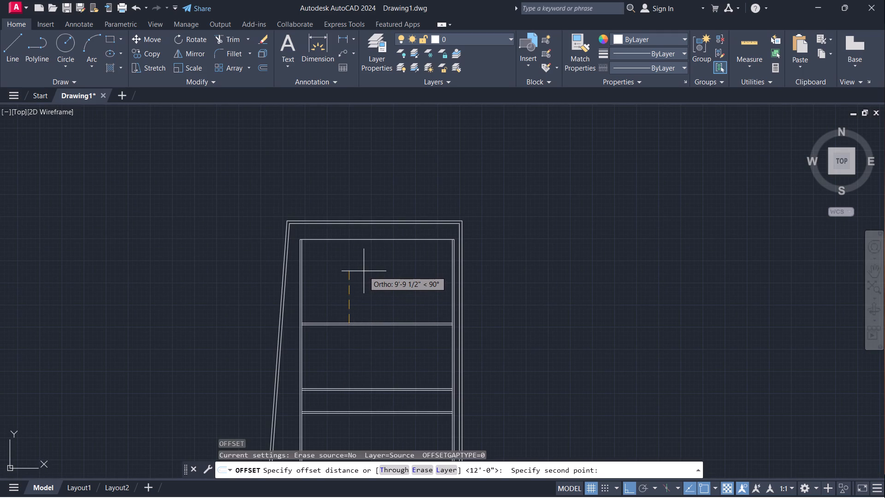
text(10)
key(apostrophe)
key(Return)
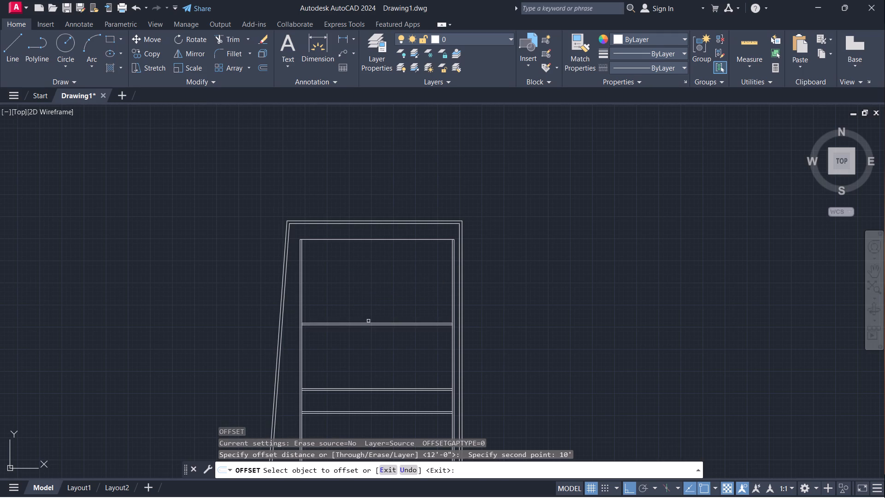
click(368, 322)
click(368, 267)
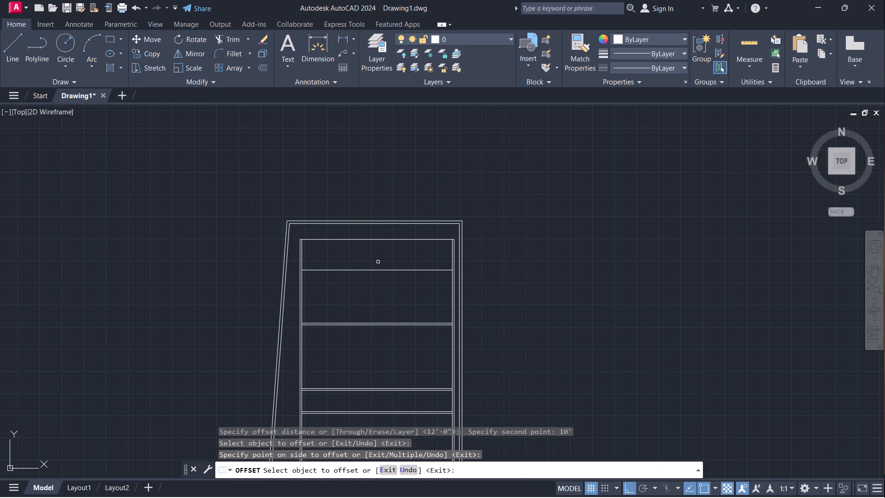
Offset the line 10' above the third partition 4" upward to form the house's new top wall.
key(Escape)
key(space)
click(368, 271)
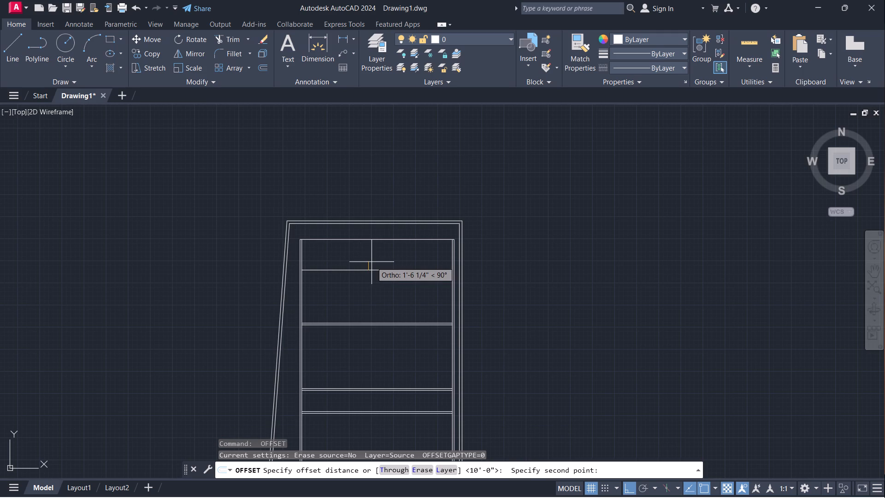
text(4")
key(Return)
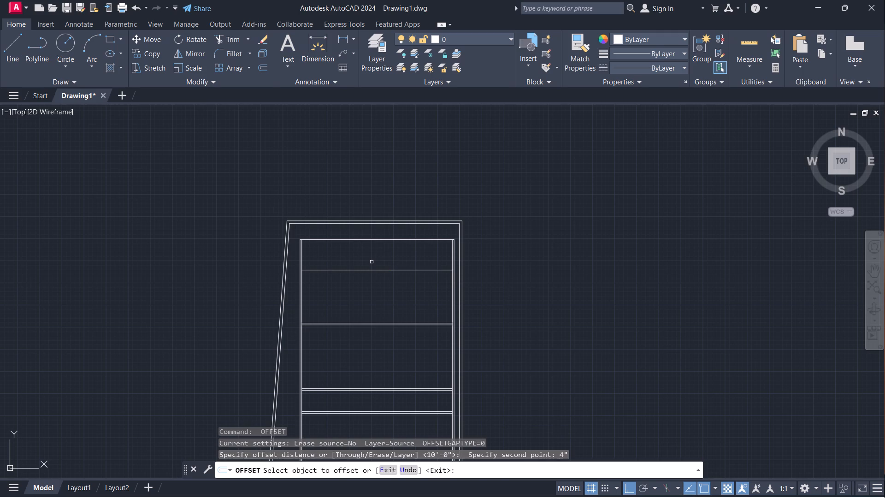
click(370, 270)
click(370, 259)
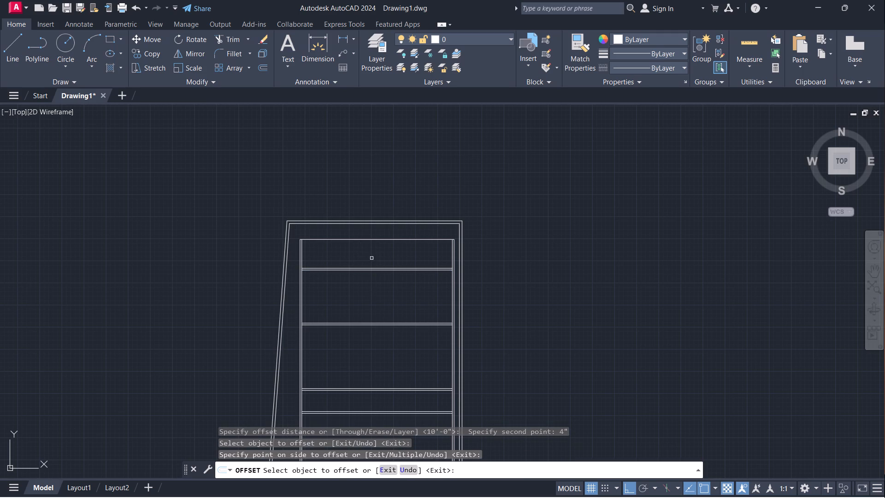
key(Escape)
Extend both ends of the new top wall's upper line to the outer lines of the house's side walls.
text(ex)
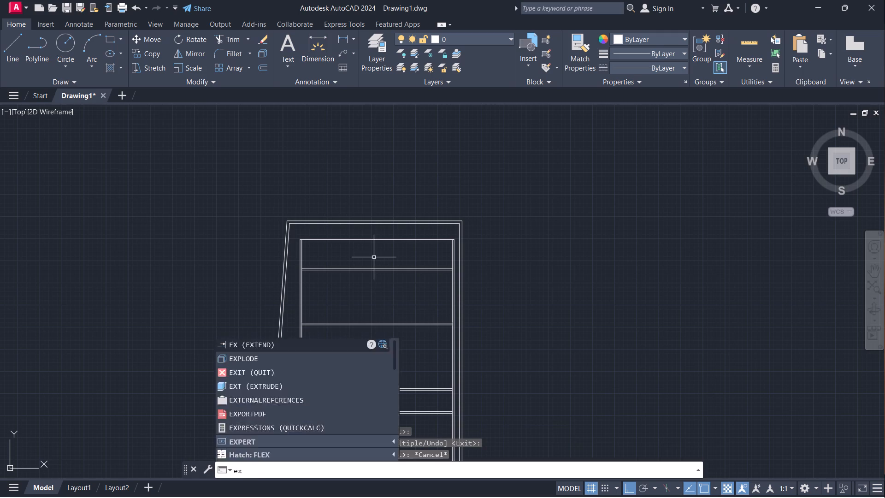
key(Return)
scroll(384, 267, up, 2)
click(384, 267)
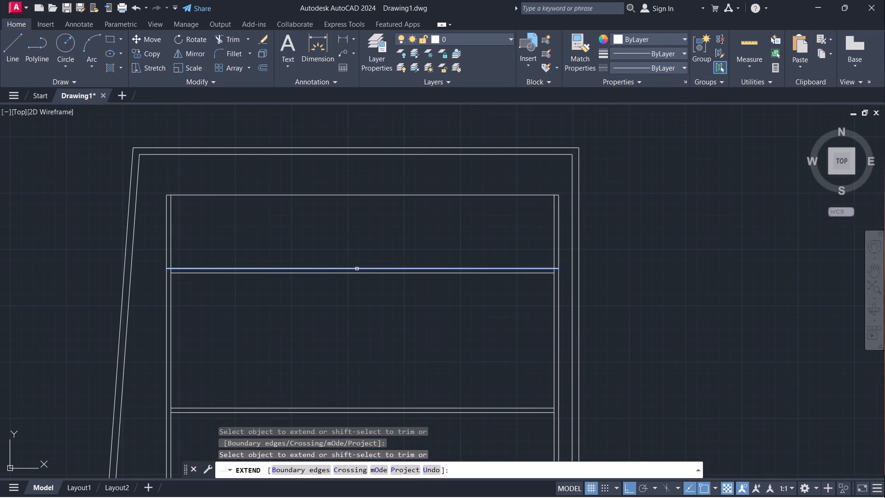
click(357, 269)
key(Escape)
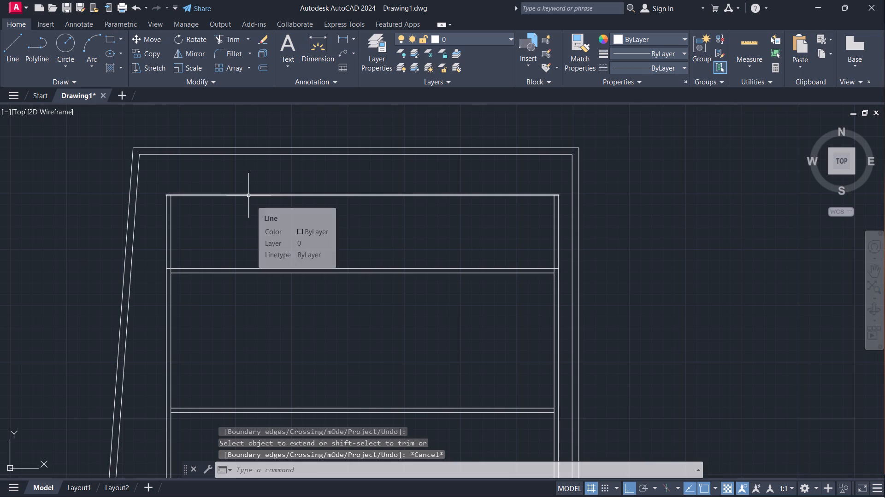
Trim away the old top line and the side wall lines of the house above the new top wall.
text(tr)
key(Return)
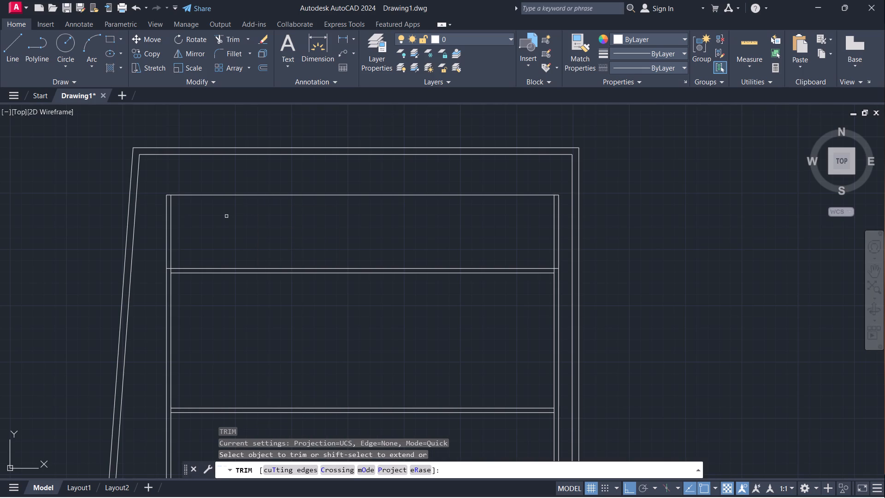
drag(154, 240, 167, 228)
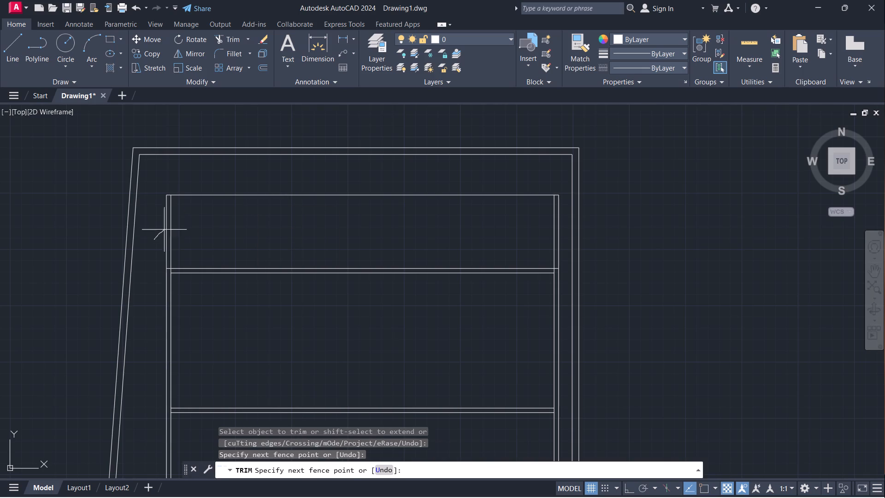
drag(167, 228, 544, 232)
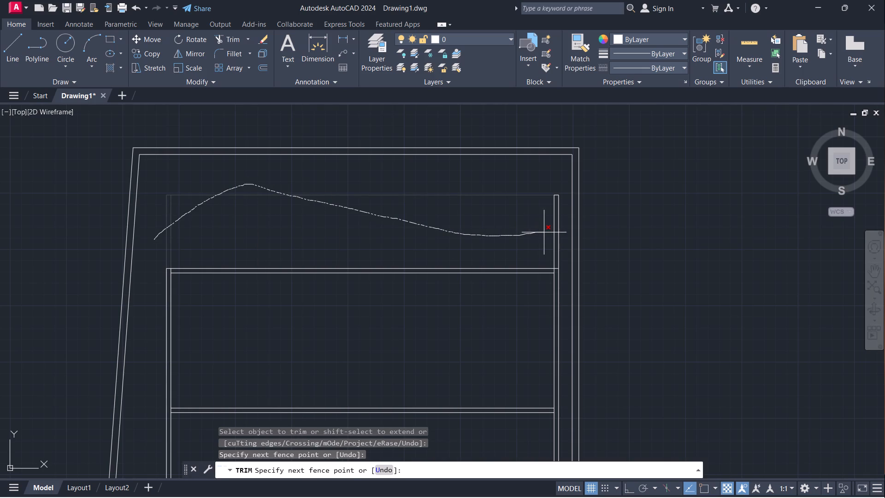
drag(544, 232, 560, 233)
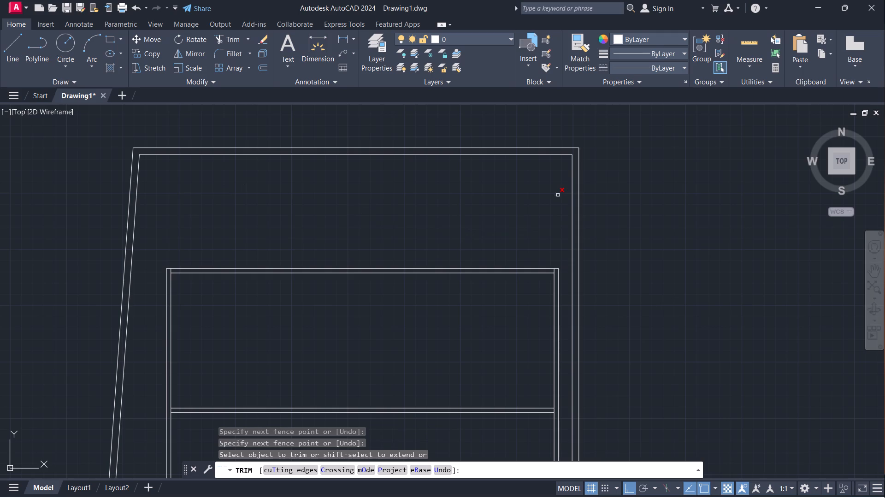
click(558, 195)
Trim the inner side wall line stubs crossing the new top wall at both of the house's upper corners.
scroll(435, 229, down, 1)
middle_drag(374, 212, 426, 213)
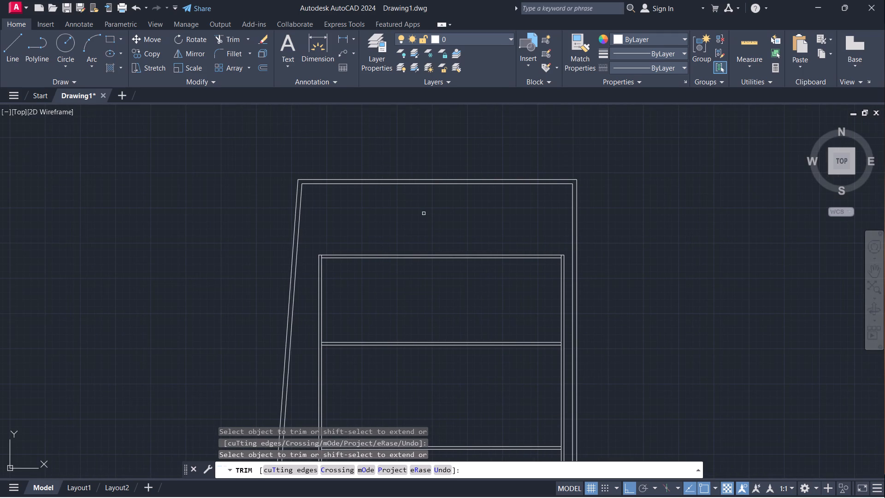
scroll(323, 247, up, 3)
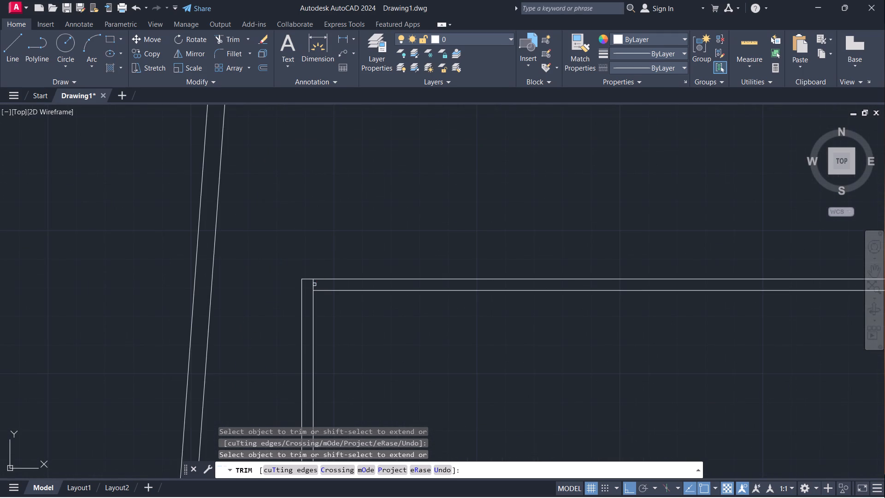
click(313, 285)
scroll(336, 236, down, 3)
scroll(558, 246, up, 4)
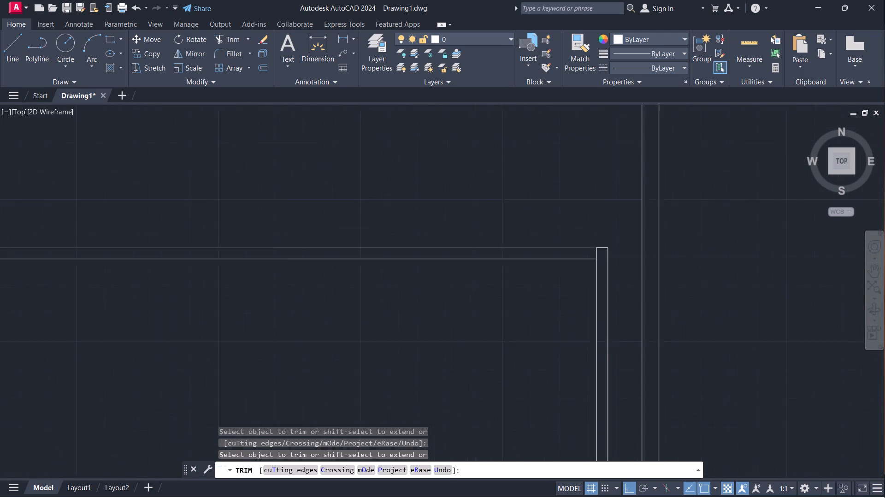
click(619, 261)
scroll(488, 238, down, 3)
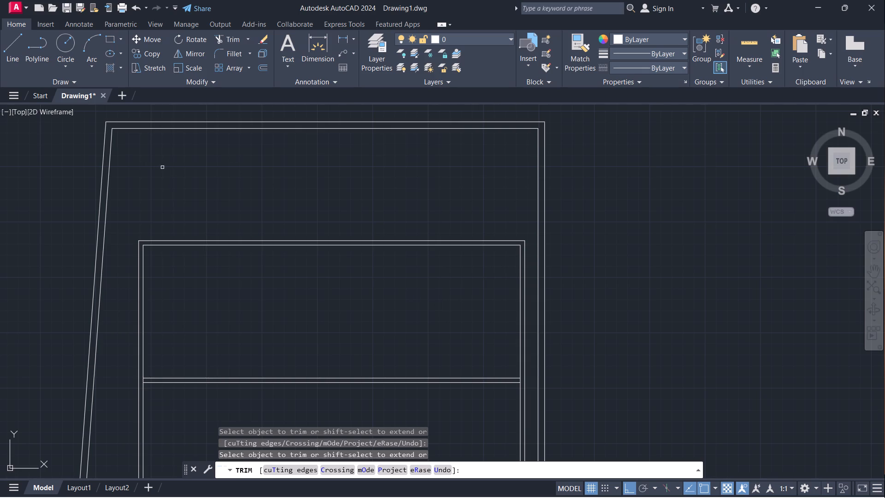
key(Escape)
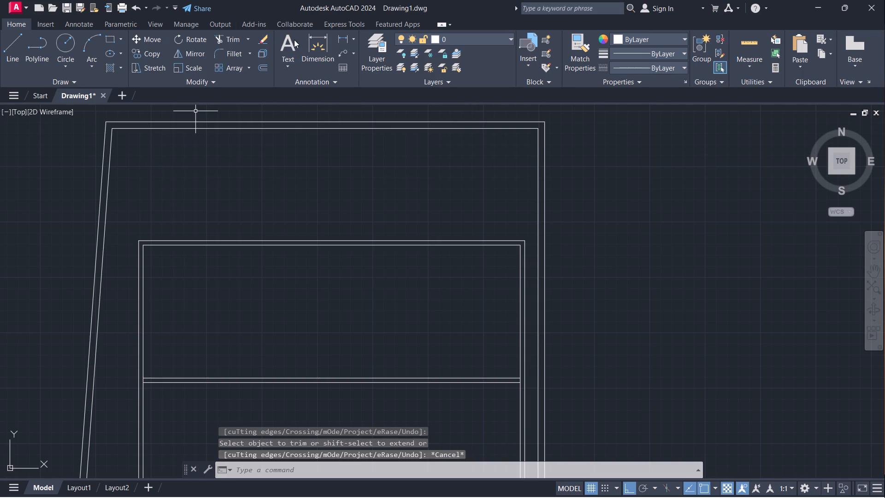
Measure the vertical distance from the house's new top wall to the inner line of the plot's top wall with a linear dimension.
click(350, 36)
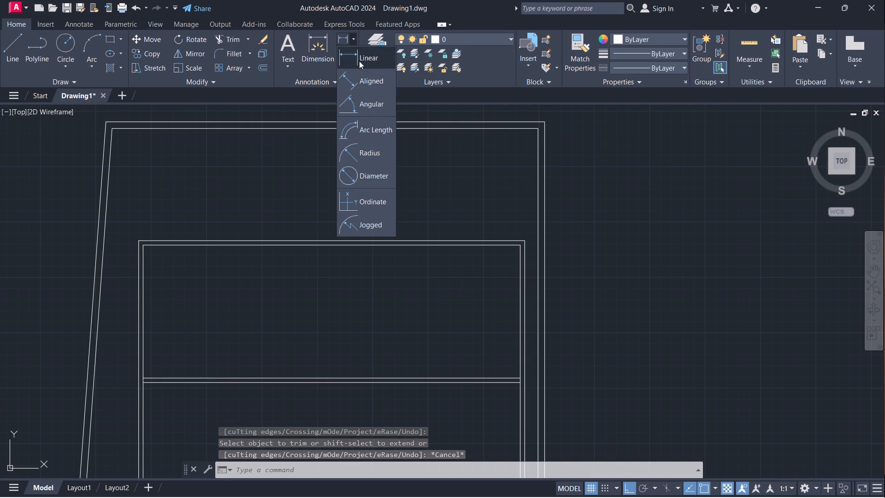
click(359, 61)
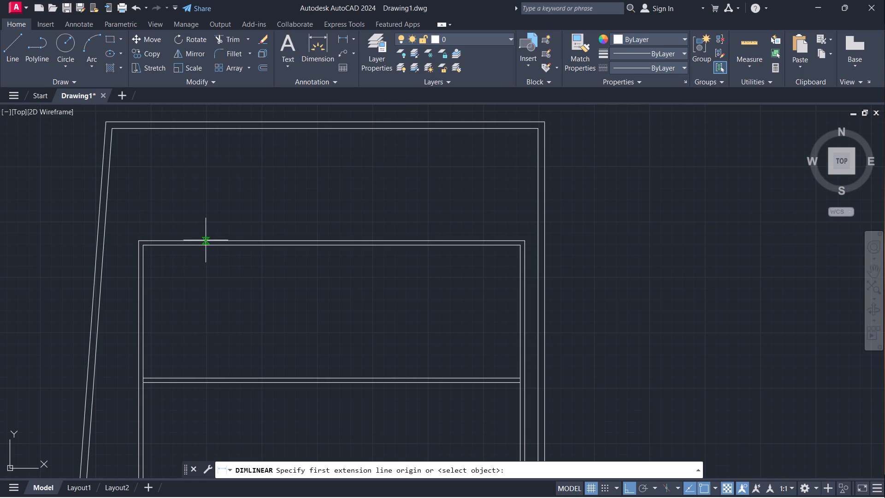
click(206, 240)
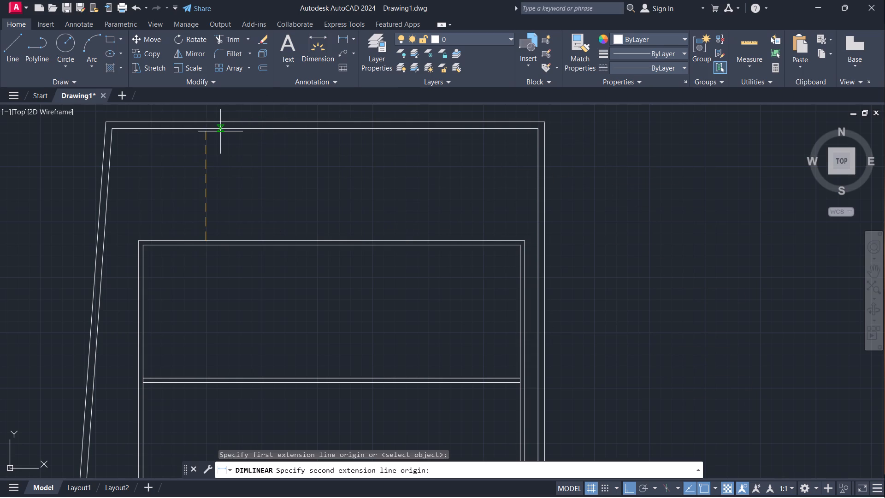
click(207, 128)
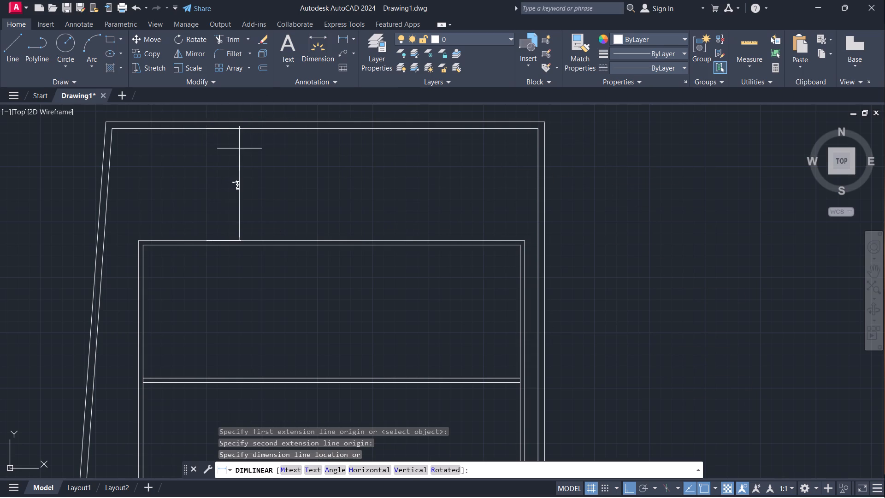
scroll(240, 149, up, 2)
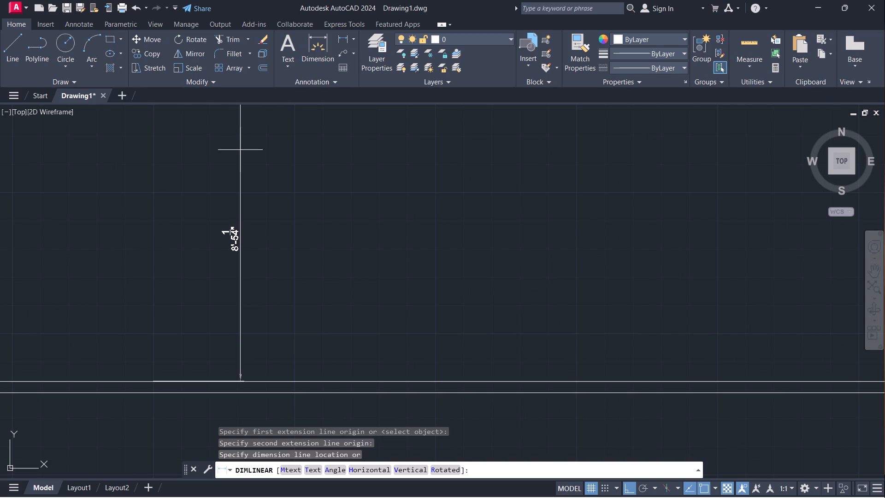
key(Escape)
Create a new layer named walls in the layer properties.
scroll(241, 150, down, 4)
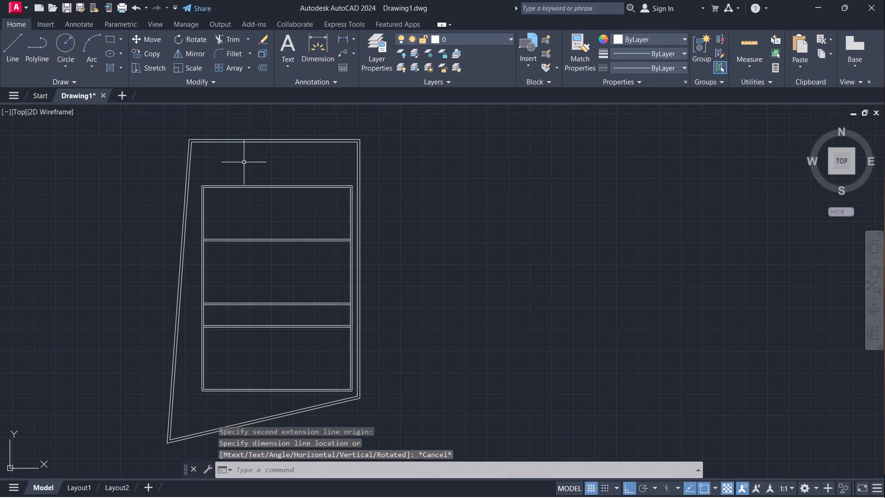
middle_drag(283, 264, 318, 255)
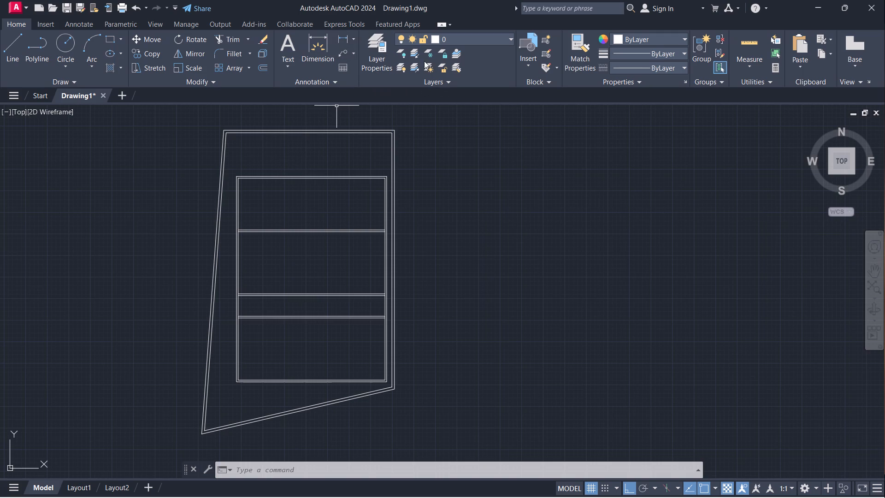
click(374, 45)
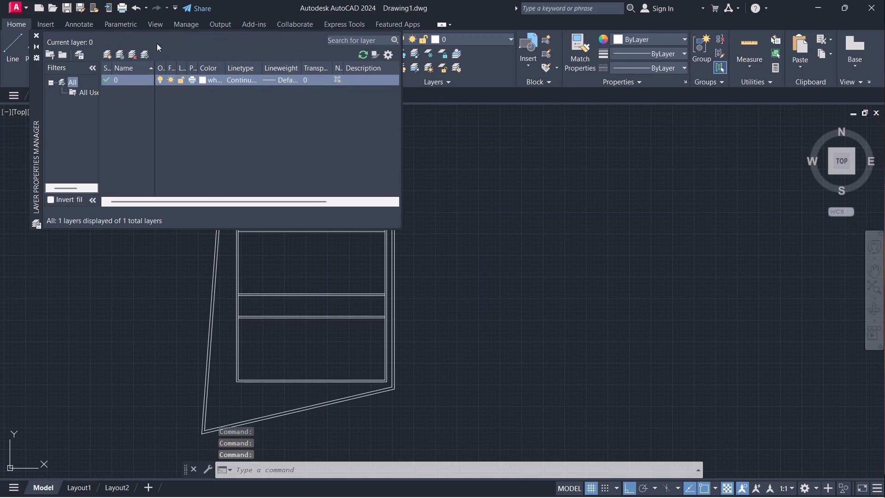
click(104, 55)
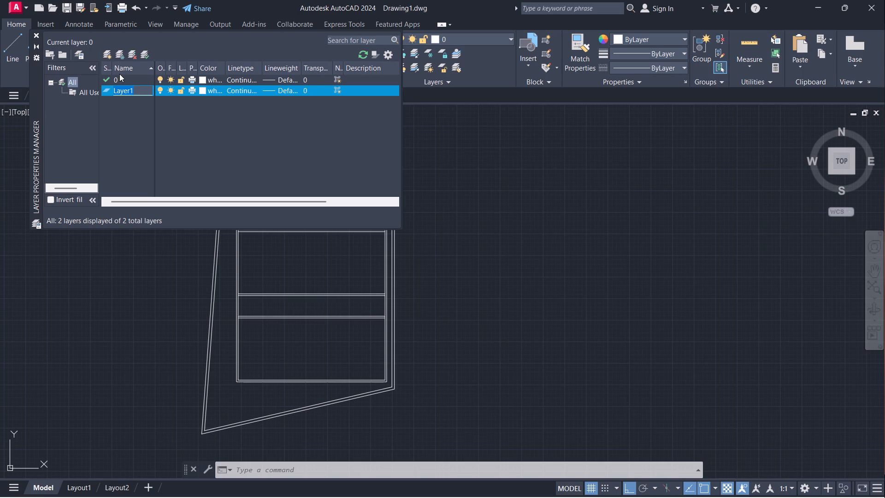
key(BackSpace)
text(wa)
text(lls)
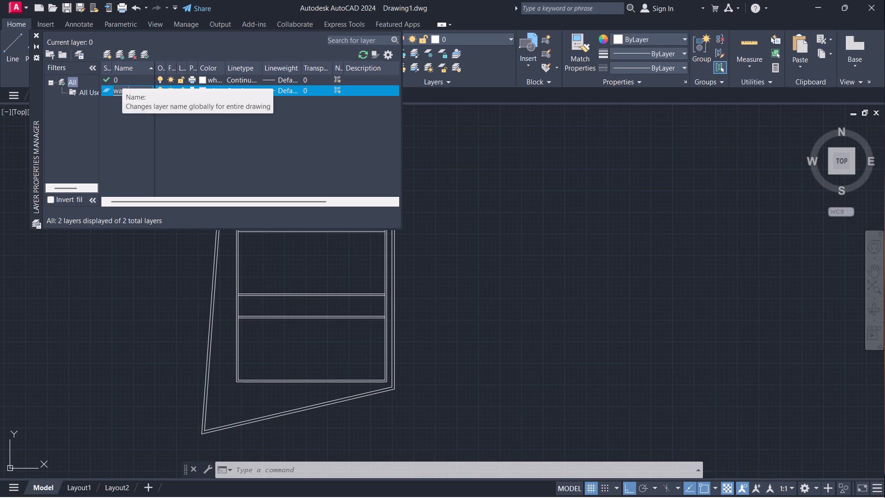
Make the walls layer current and close the layer properties.
click(143, 51)
click(34, 35)
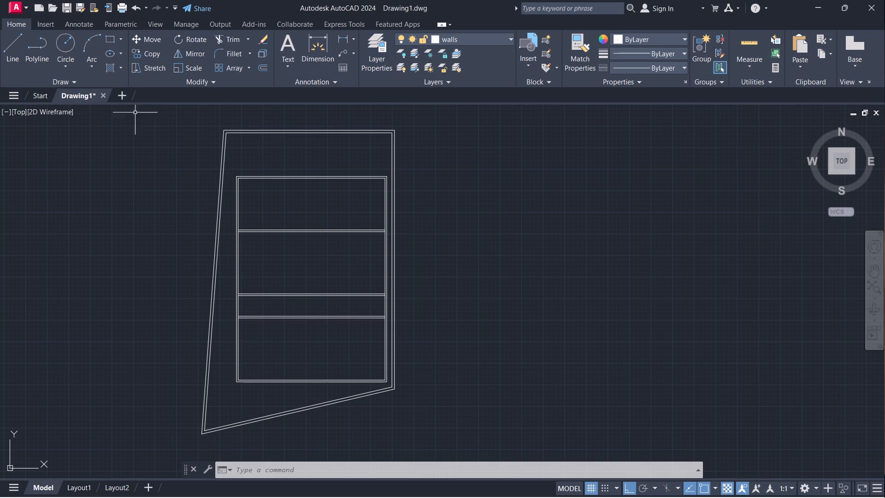
Assign all the plot, house and partition lines to the walls layer.
click(178, 104)
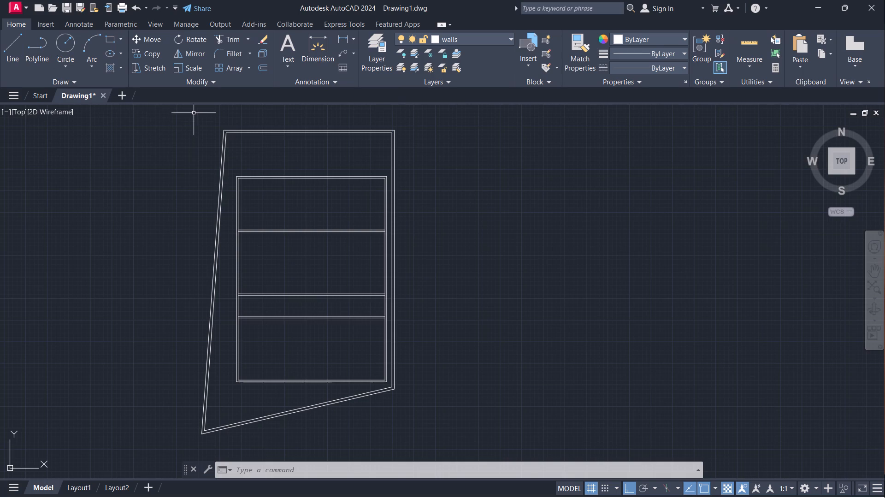
click(195, 107)
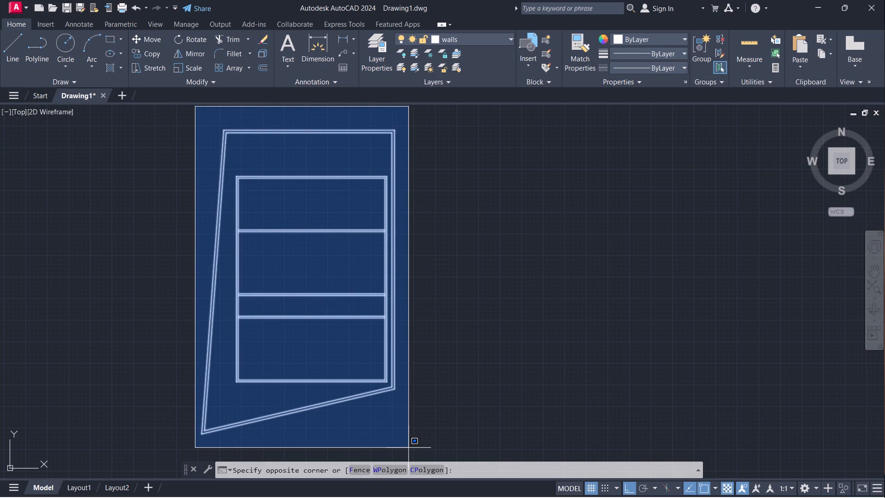
click(409, 447)
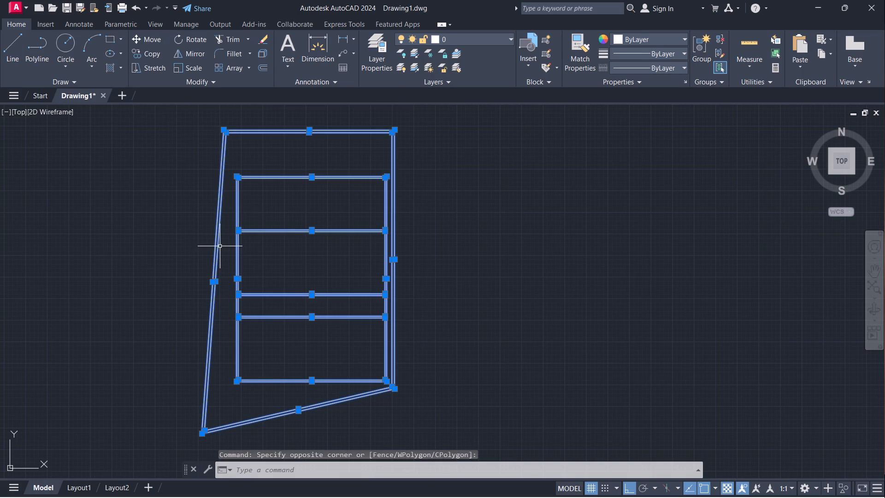
key(ctrl+1)
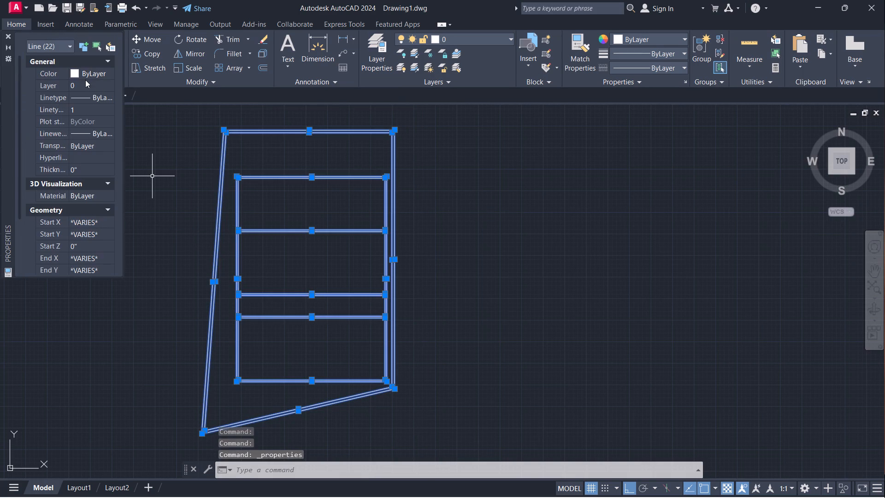
click(89, 86)
click(108, 86)
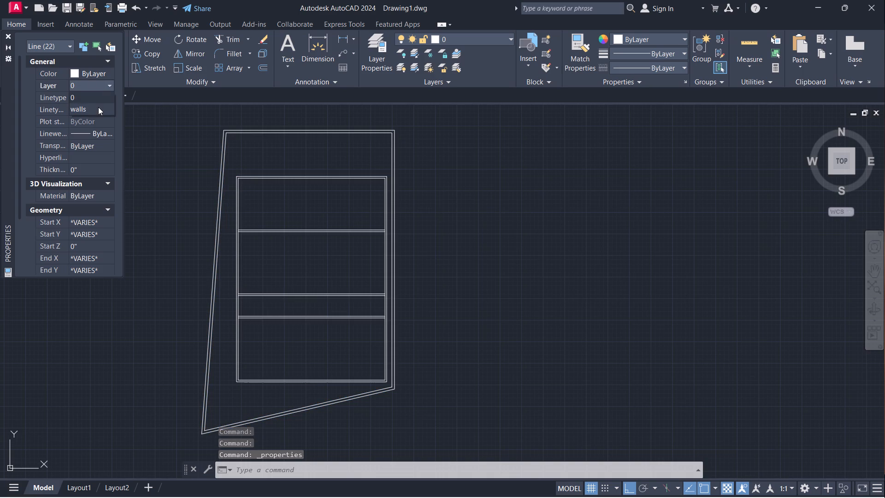
click(98, 108)
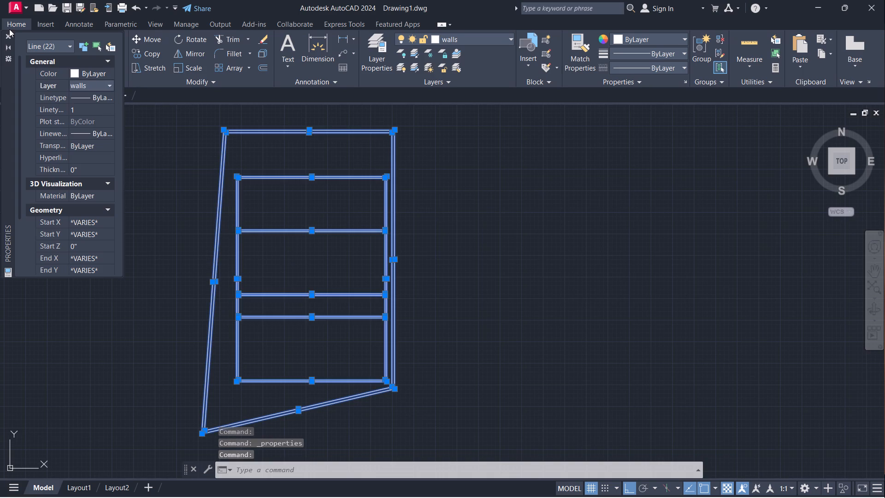
click(11, 34)
key(Escape)
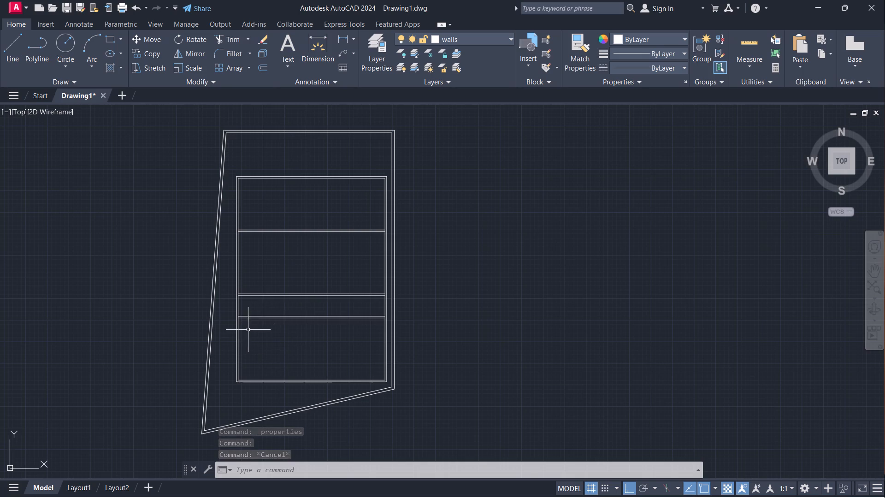
Offset the inner line of the house's left wall 12' into the house.
key(o)
key(Return)
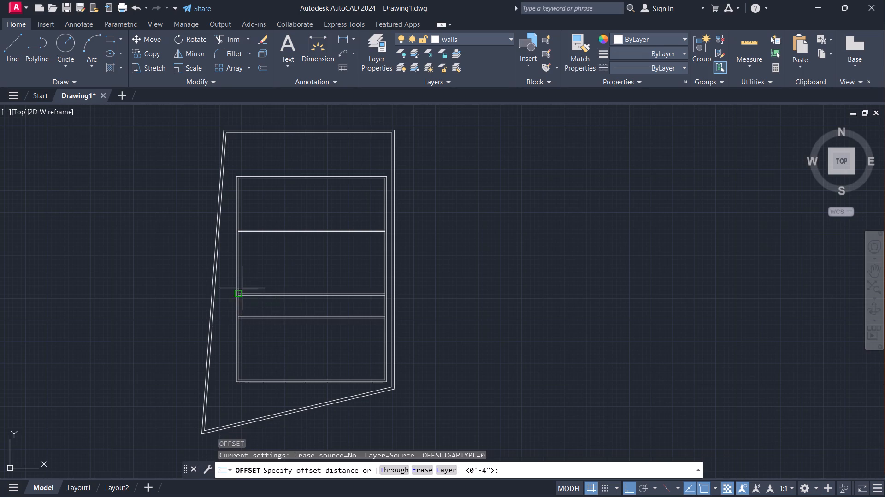
click(238, 279)
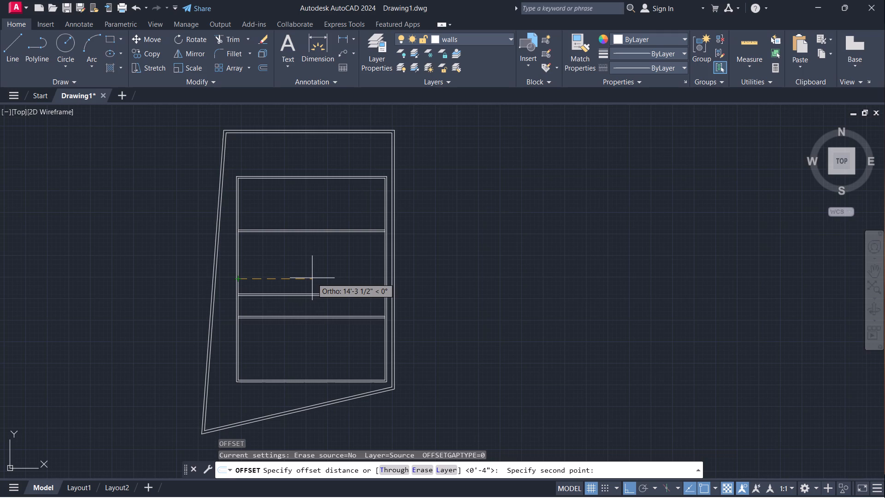
text(12')
key(Return)
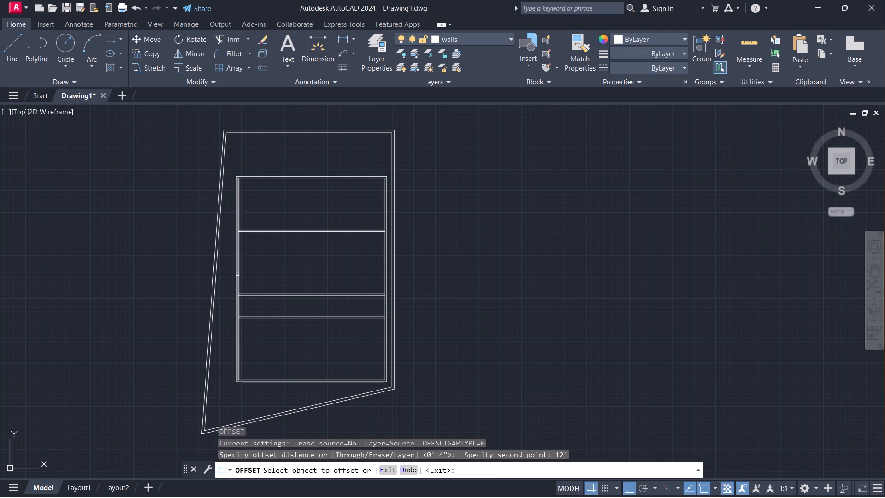
click(239, 274)
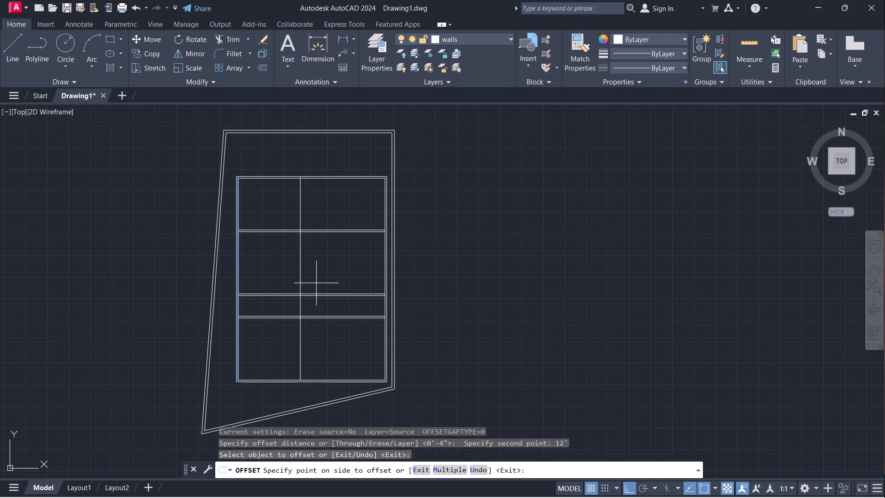
click(321, 275)
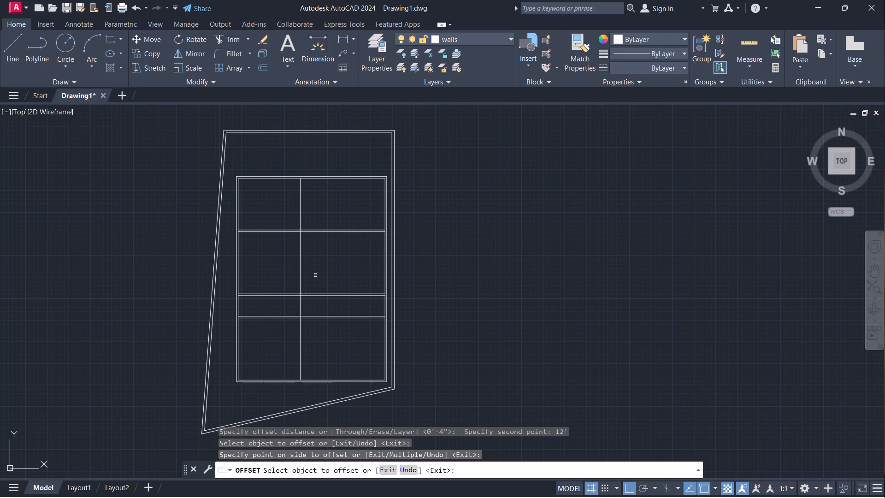
key(Escape)
Offset the new vertical line 4" to its right to form a full-height partition wall.
click(301, 278)
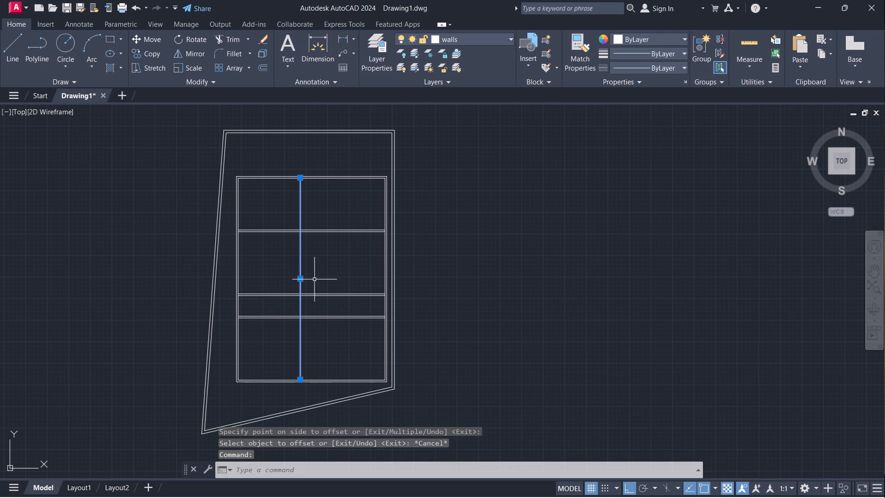
key(o)
key(Return)
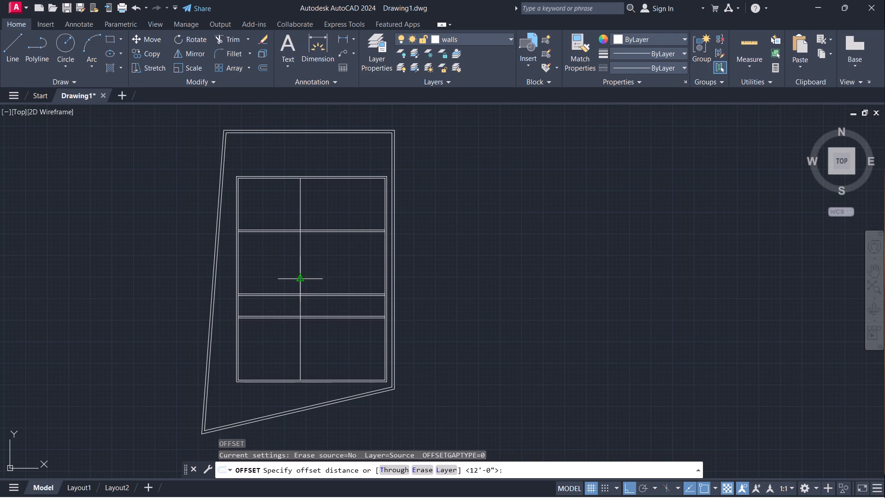
drag(302, 279, 314, 279)
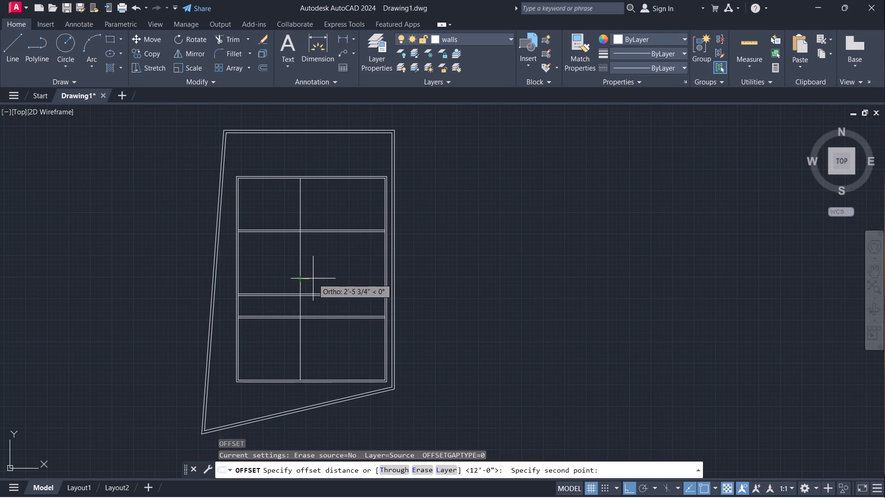
text(4")
key(Return)
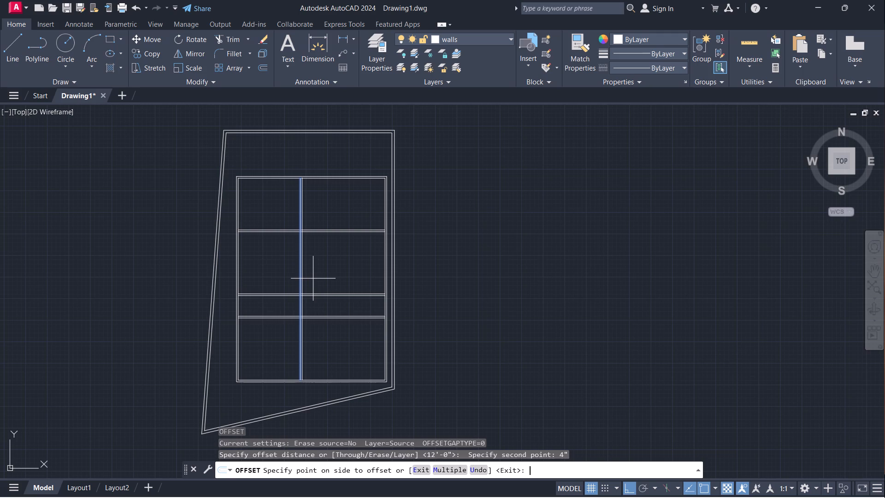
click(342, 285)
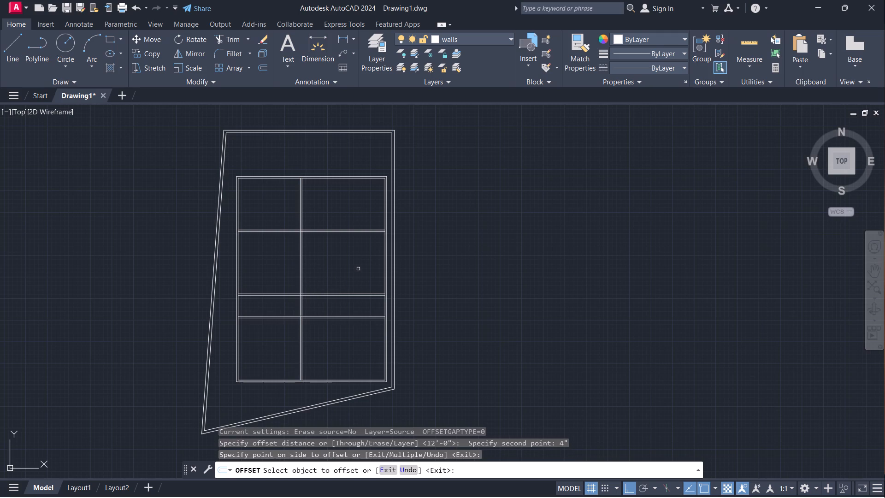
key(Escape)
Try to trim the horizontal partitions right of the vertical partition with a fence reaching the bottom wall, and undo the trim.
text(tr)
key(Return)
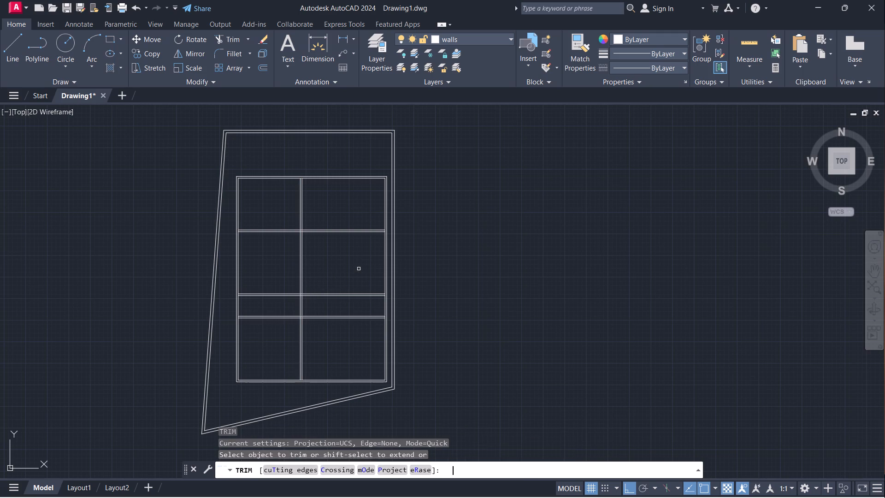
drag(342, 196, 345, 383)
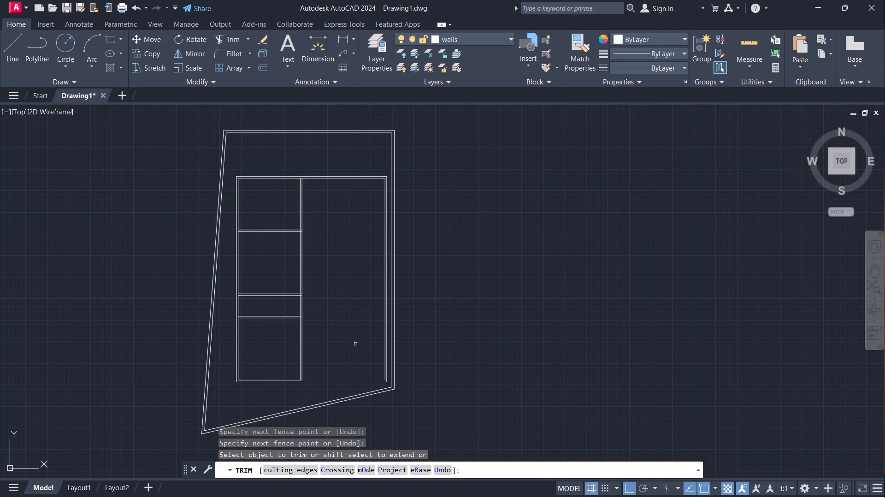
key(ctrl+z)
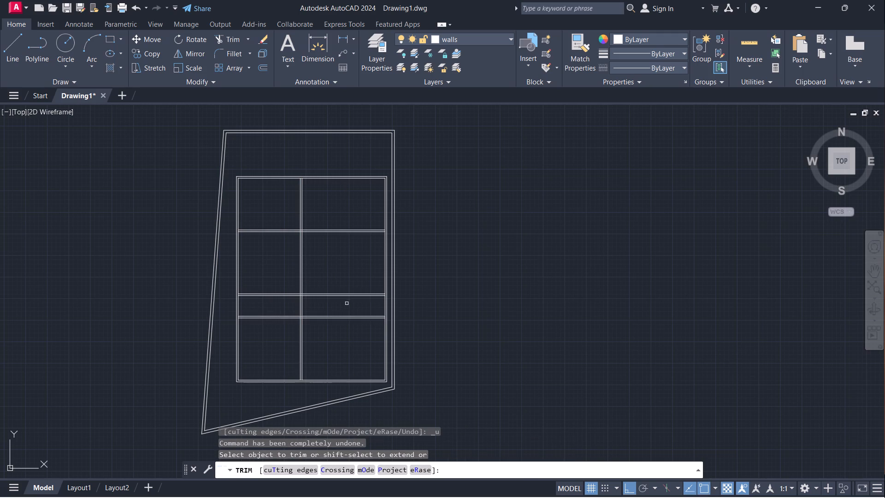
Trim away the three horizontal partitions between the vertical partition and the house's right wall, leaving the bottom wall intact.
key(t)
key(r)
key(Return)
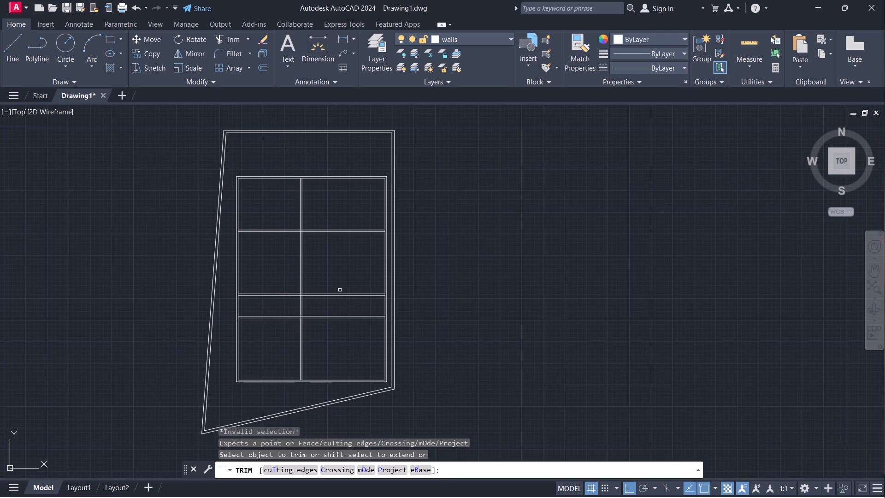
drag(333, 219, 342, 331)
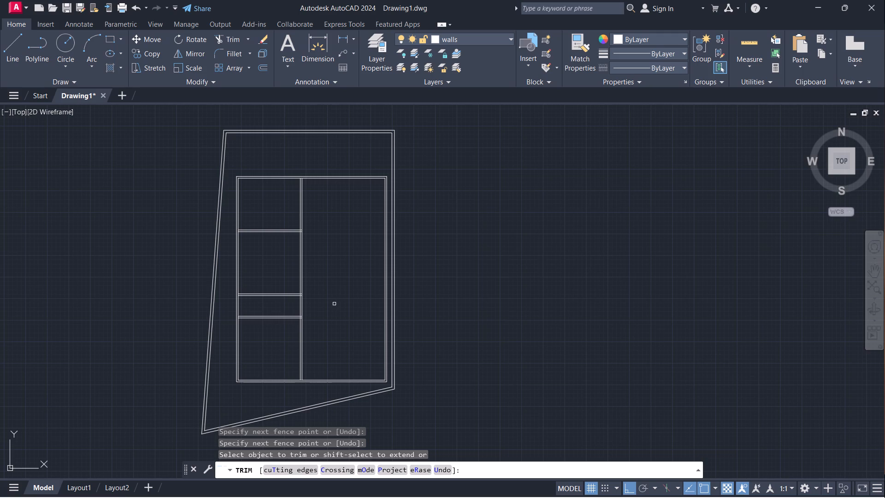
scroll(309, 316, up, 1)
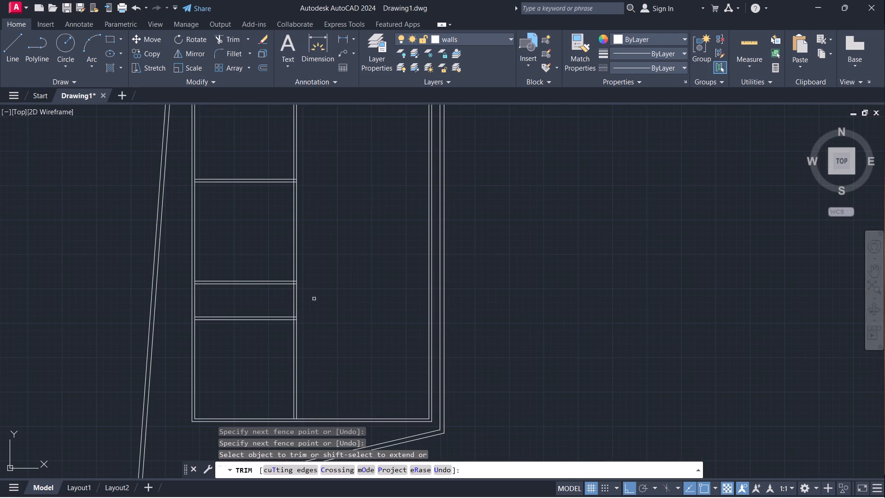
scroll(289, 290, up, 1)
scroll(369, 316, down, 1)
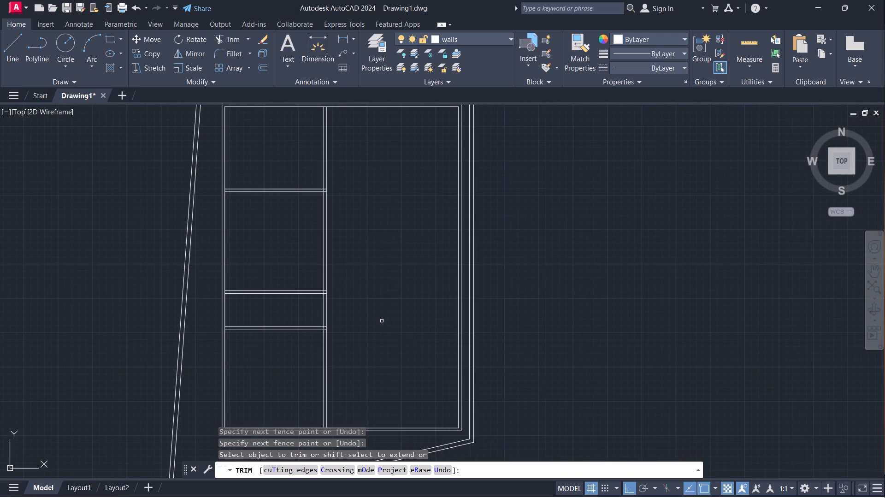
middle_drag(403, 346, 310, 299)
middle_drag(310, 296, 295, 418)
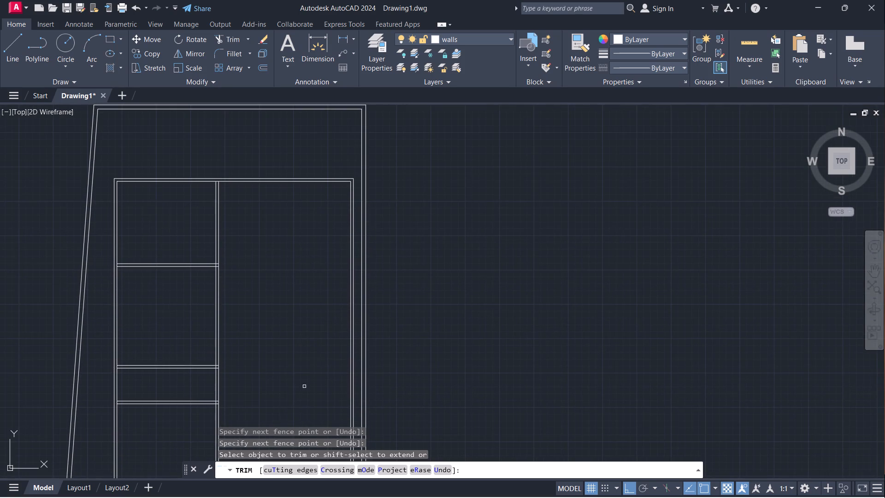
middle_drag(301, 398, 359, 304)
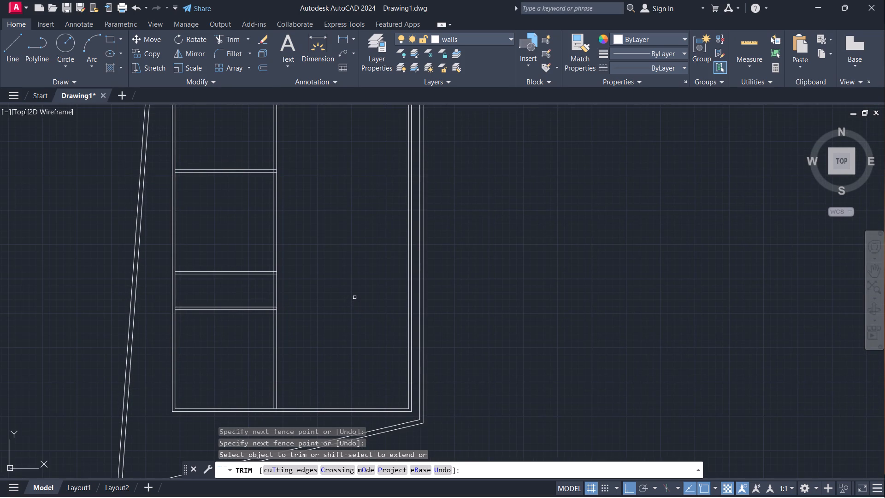
scroll(354, 297, down, 1)
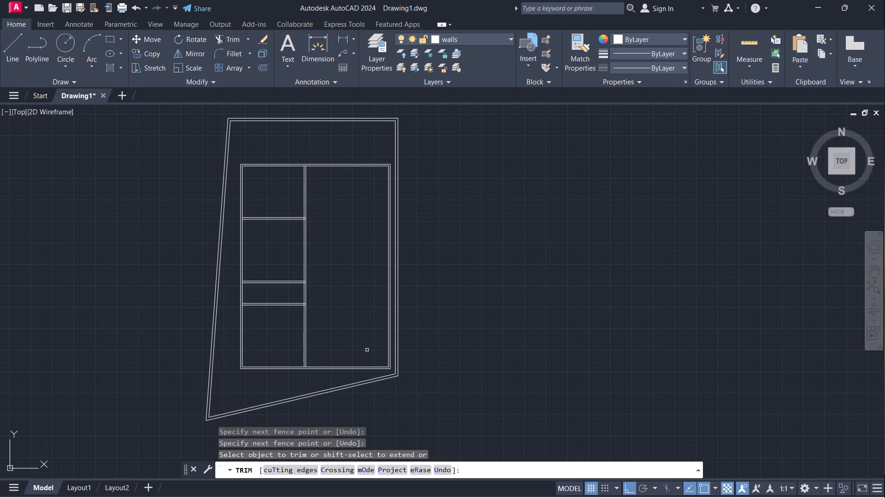
scroll(371, 356, up, 1)
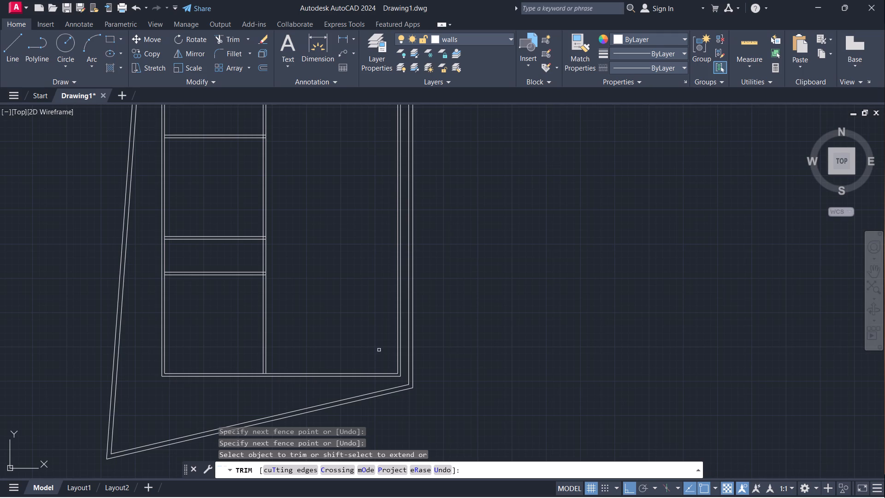
key(Escape)
Offset the inner line of the house's right wall 7' into the house.
key(o)
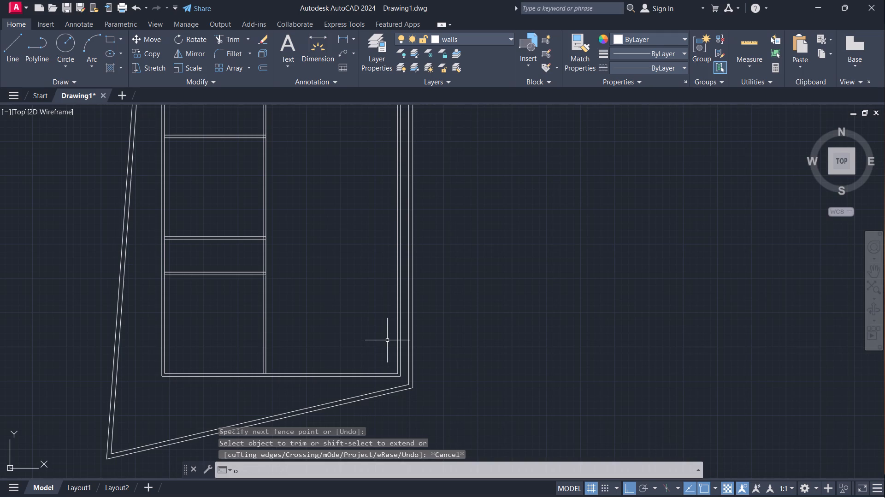
key(Return)
click(396, 342)
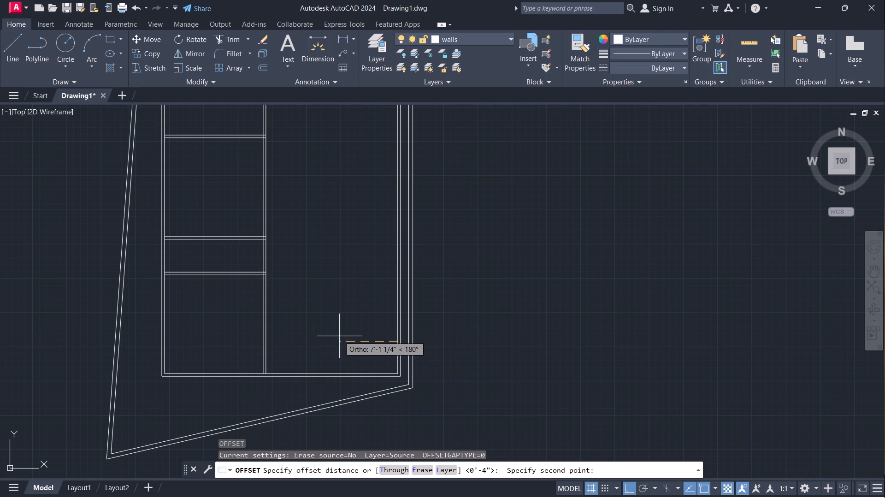
key(5)
key(BackSpace)
key(7)
key(apostrophe)
key(Return)
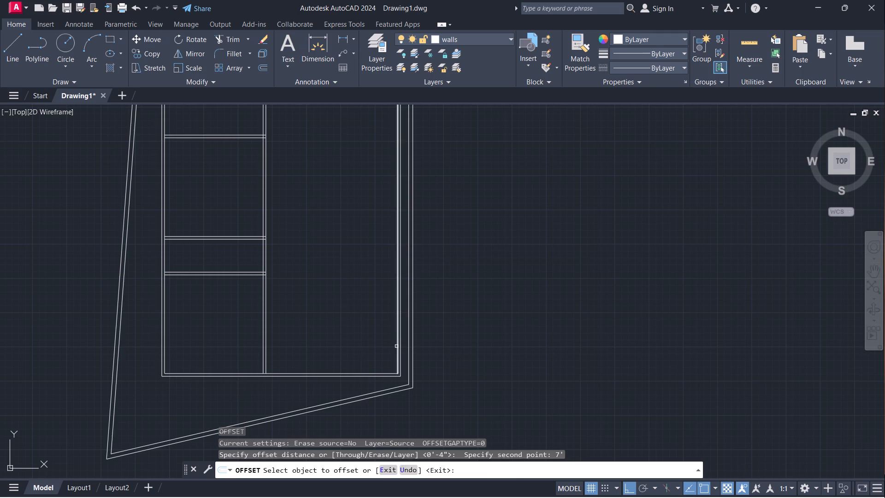
click(396, 346)
click(354, 347)
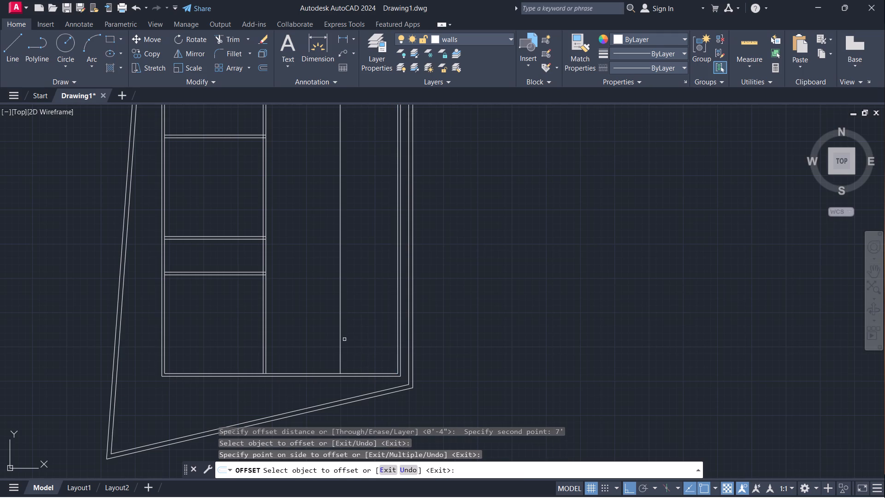
Offset the new vertical line 4" to its left to form the second full-height partition wall.
scroll(344, 340, down, 1)
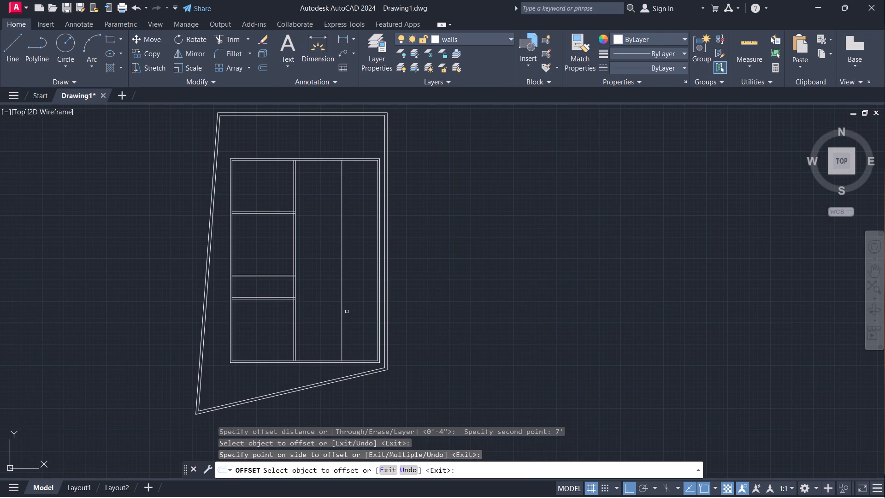
key(Escape)
key(space)
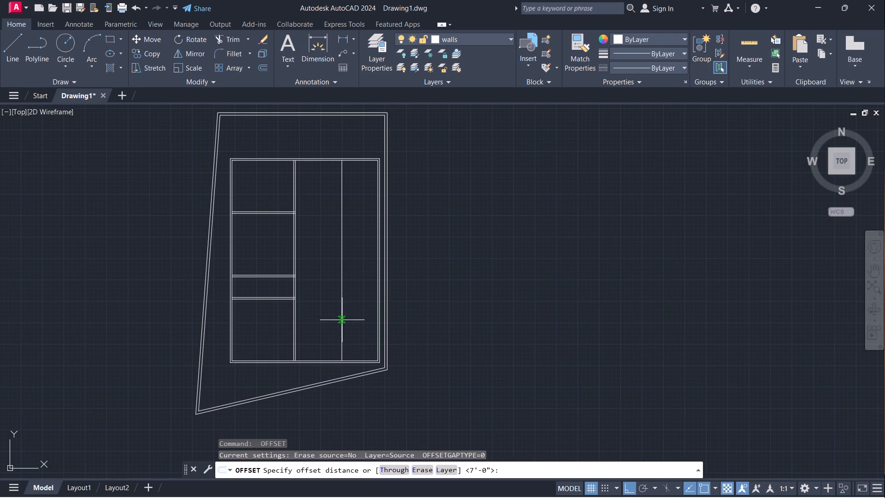
click(342, 320)
text(4")
key(Return)
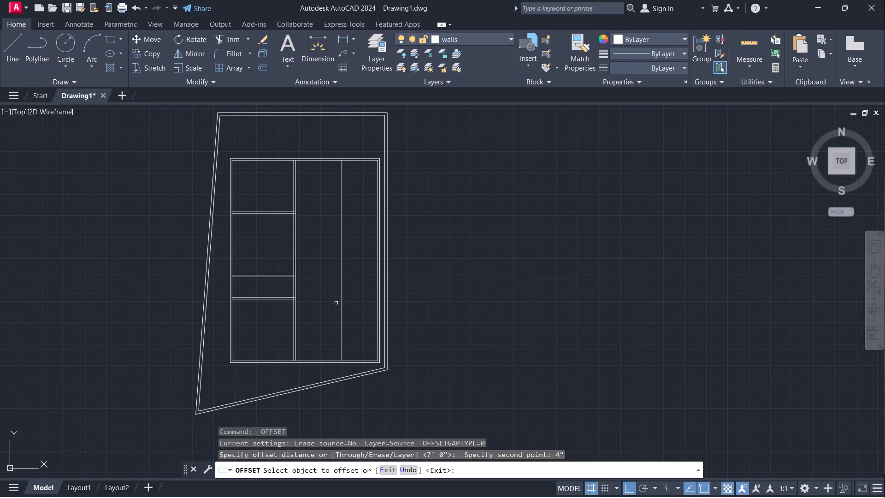
drag(341, 306, 332, 308)
click(327, 308)
Measure the clear width between the two vertical partitions along the bottom wall with a linear dimension.
scroll(342, 343, up, 1)
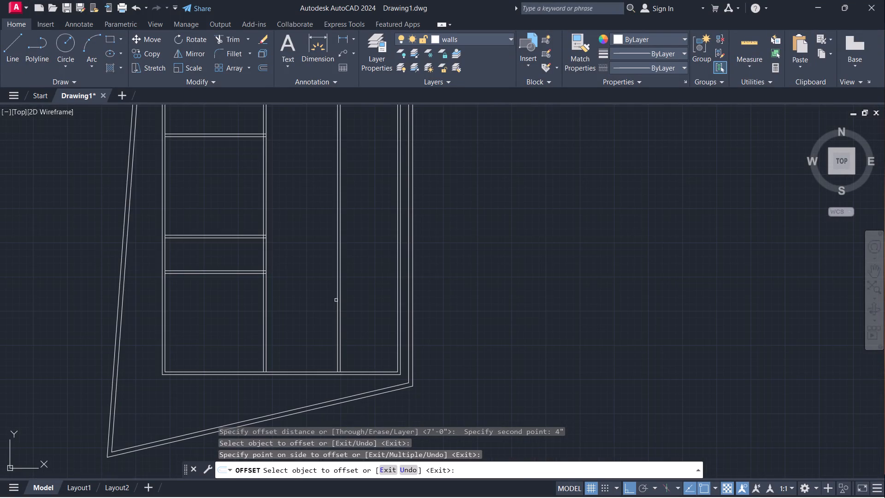
click(344, 42)
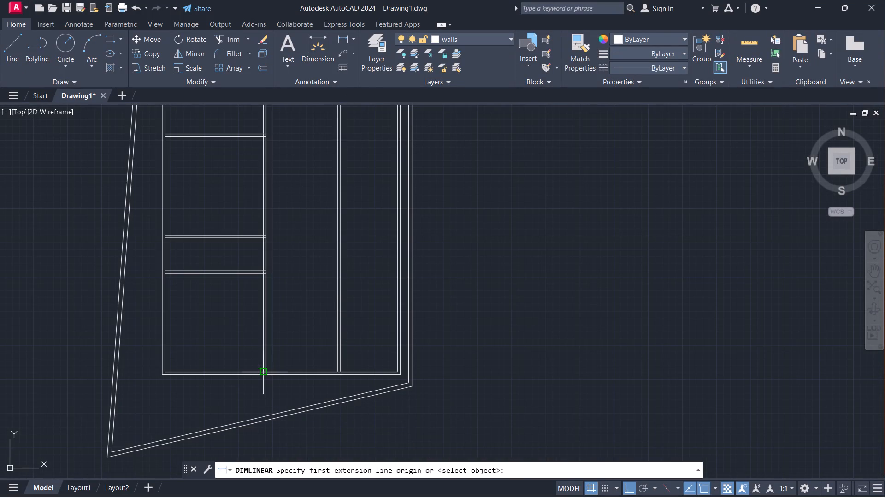
click(269, 375)
click(336, 371)
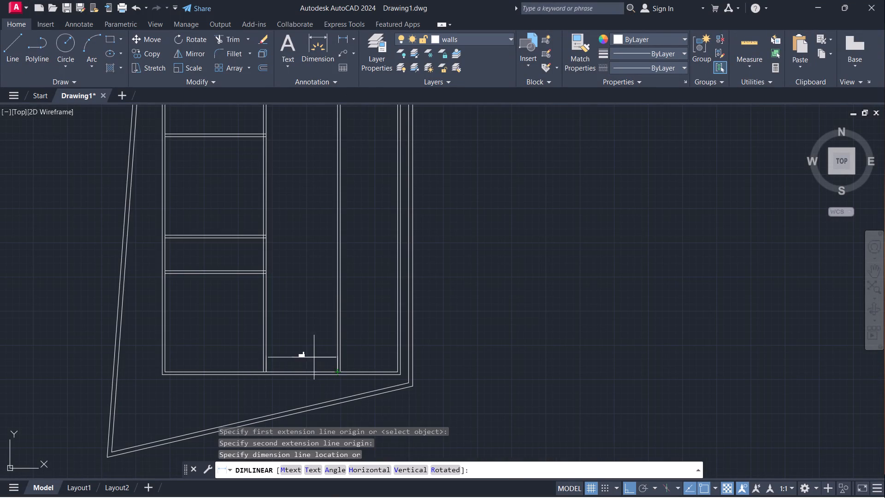
scroll(312, 357, up, 2)
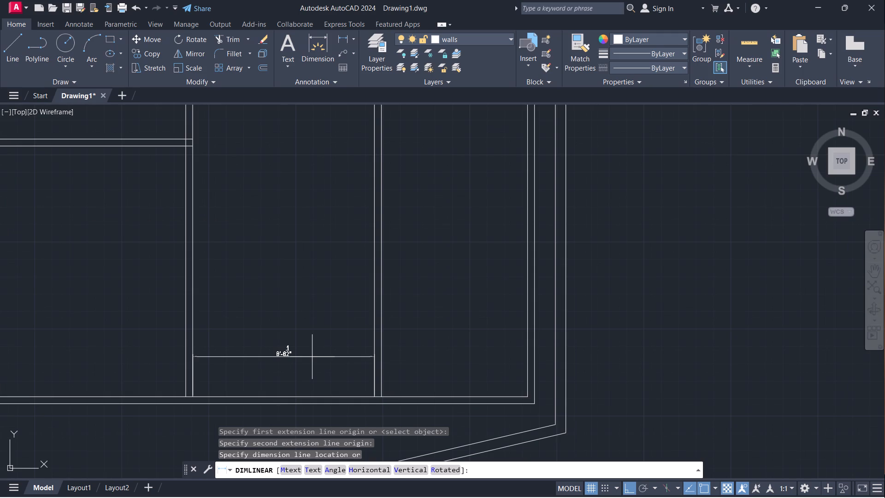
key(Escape)
Offset the inner line of the house's bottom wall 7' up into the house.
scroll(314, 356, down, 1)
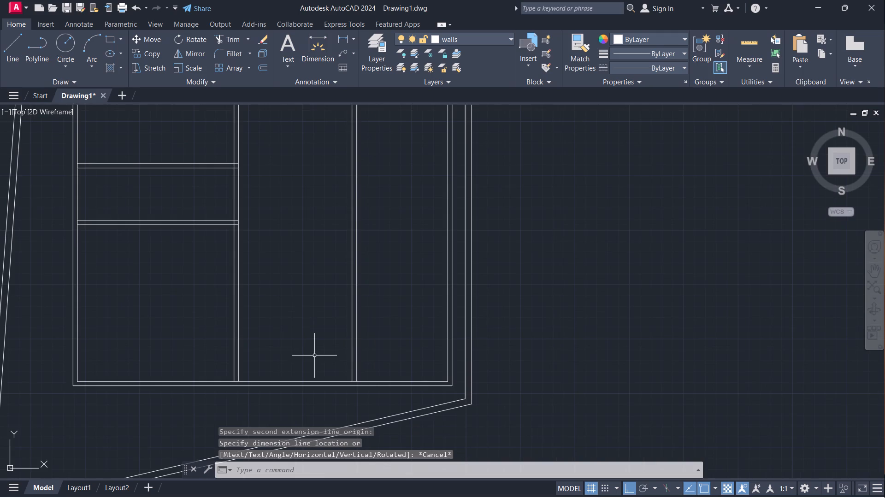
scroll(295, 338, down, 1)
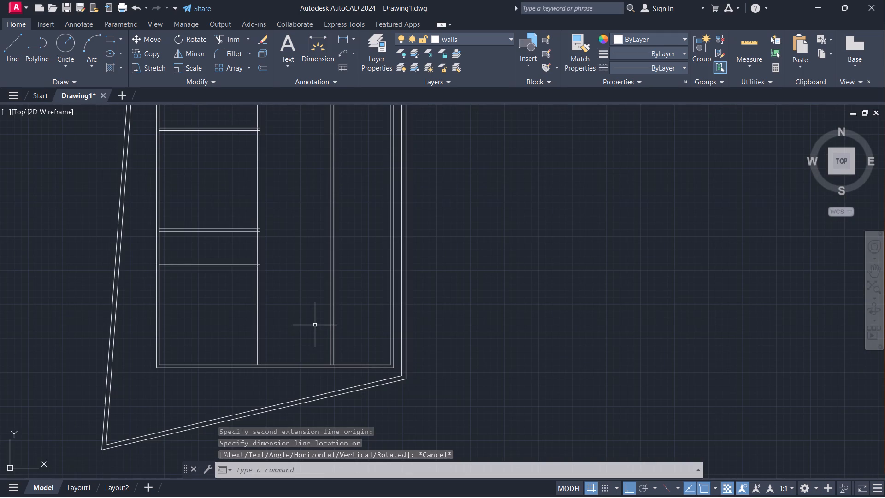
middle_drag(348, 336, 343, 381)
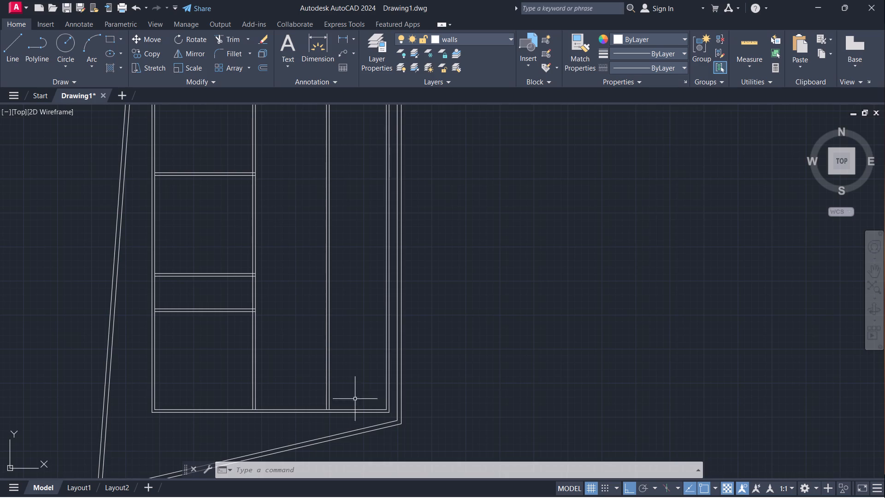
key(o)
key(Return)
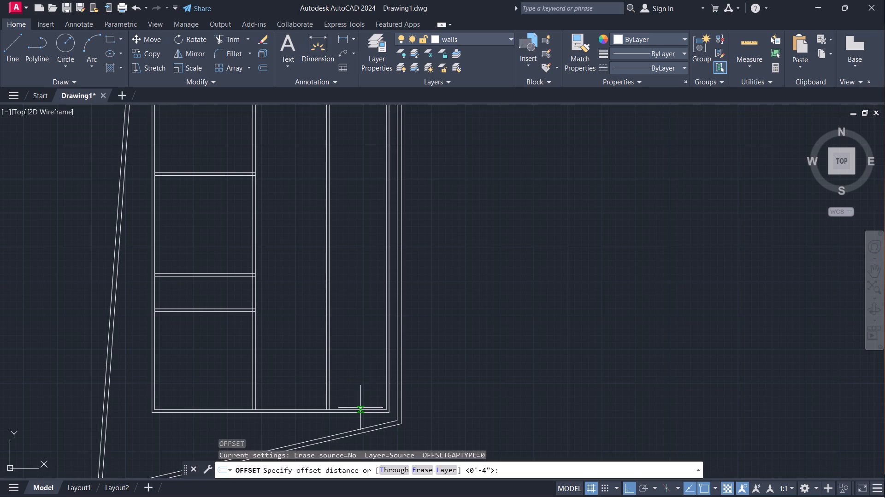
click(360, 408)
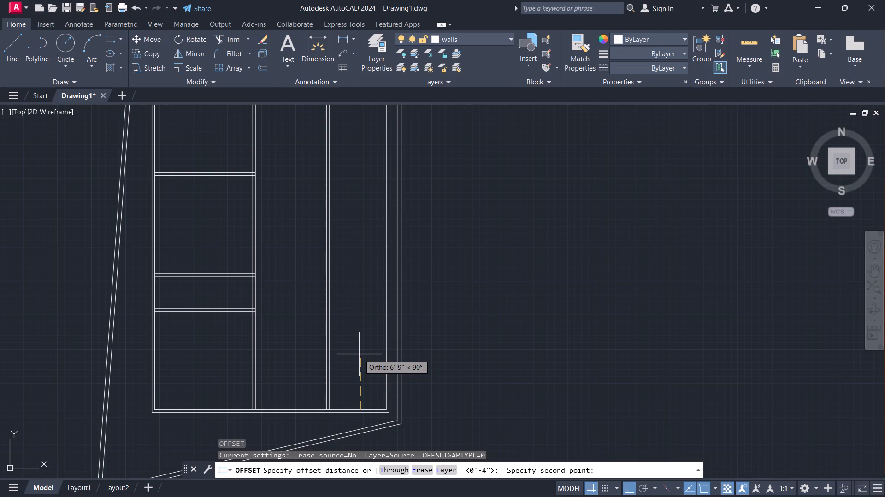
text(7')
key(Return)
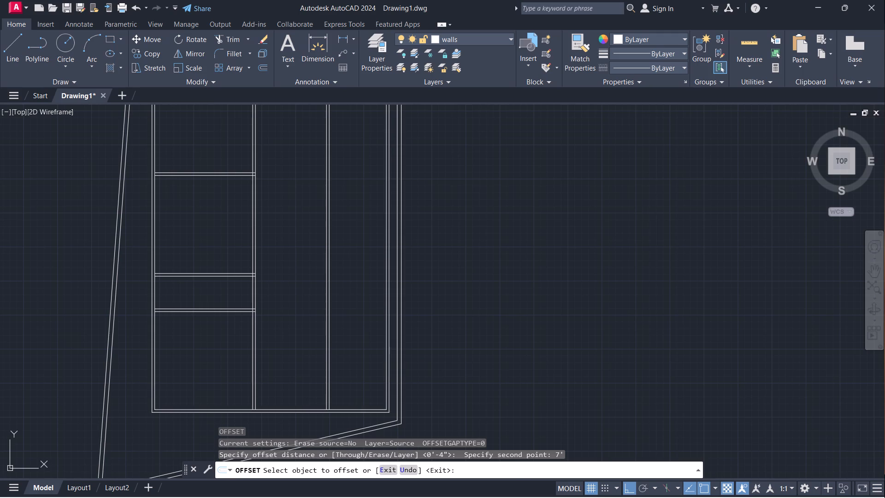
click(349, 409)
click(355, 347)
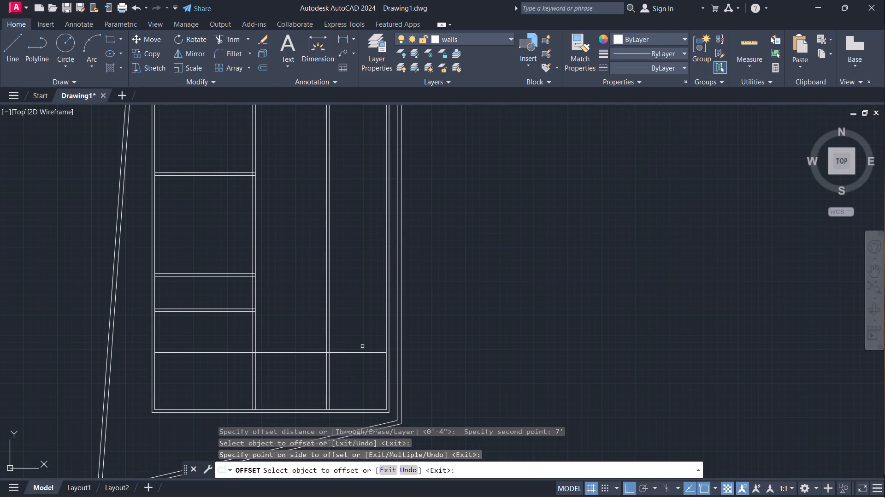
key(Escape)
Offset the new horizontal line 4" upward to form a partition across the house's lower part.
key(space)
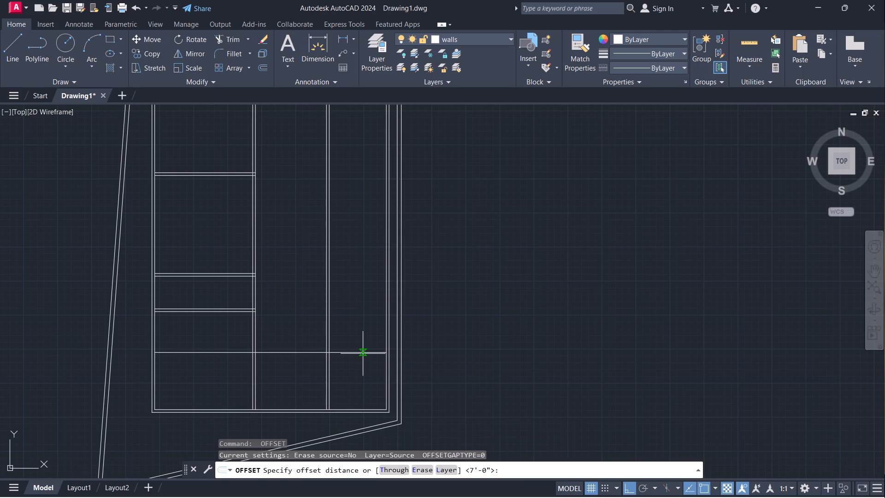
click(363, 353)
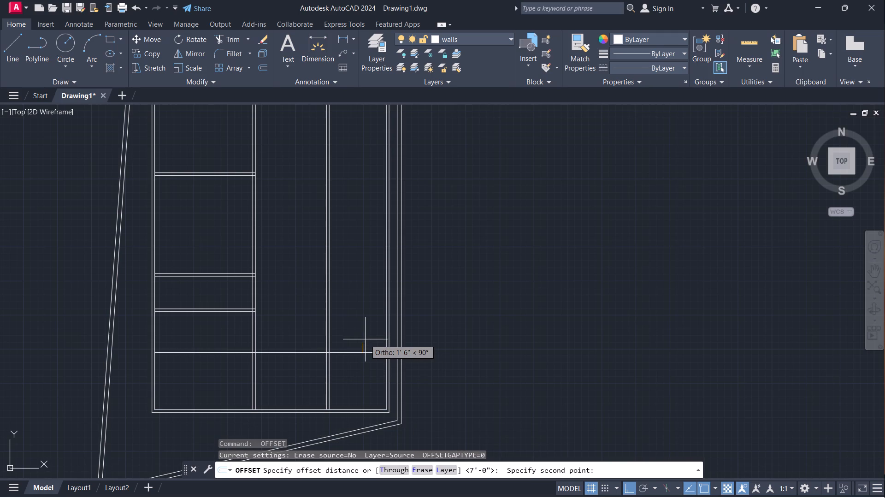
text(4")
key(Return)
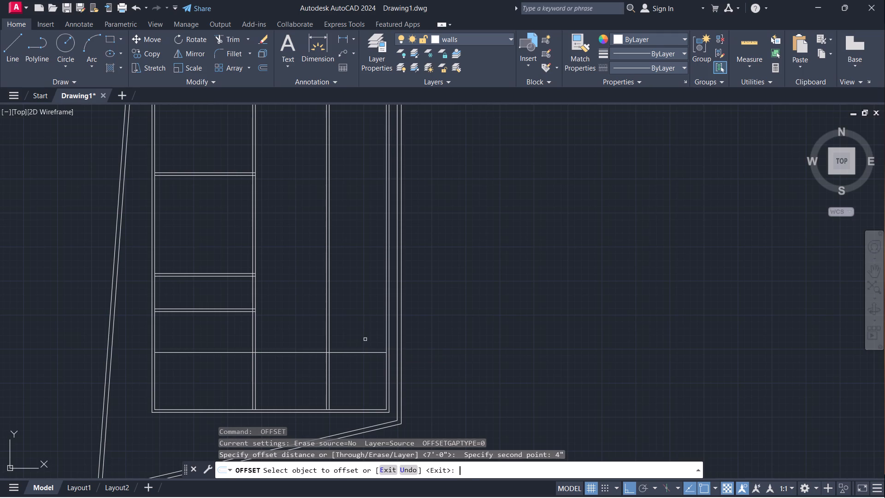
click(367, 352)
click(367, 340)
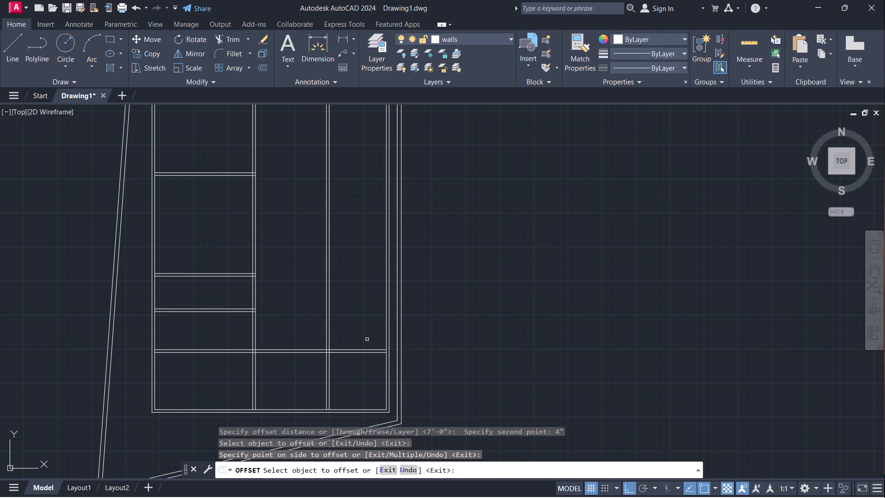
key(Escape)
Trim the right vertical partition above the new horizontal partition and the horizontal partition left of it, leaving a room in the house's lower-right corner.
key(t)
key(r)
key(Return)
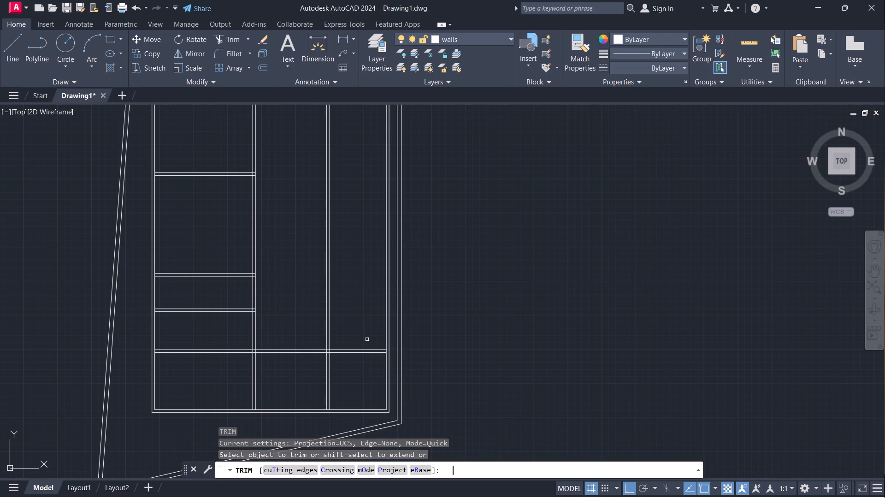
drag(342, 328, 305, 366)
drag(221, 347, 218, 357)
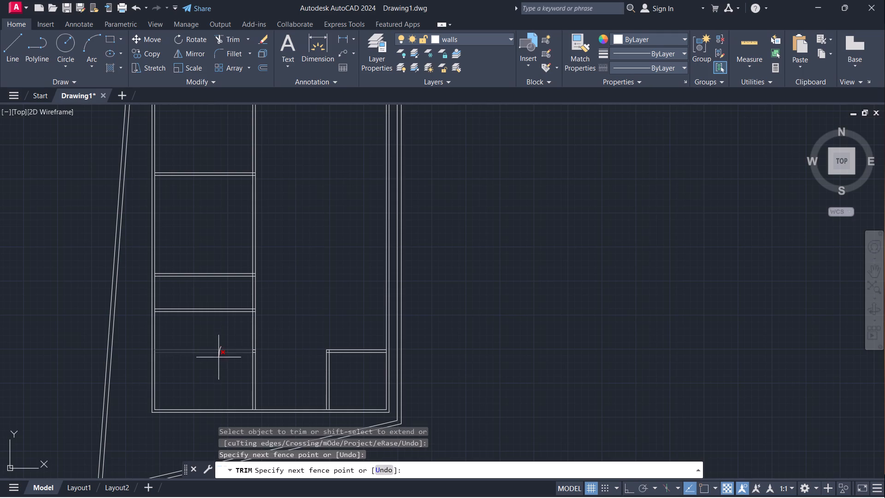
drag(218, 357, 218, 364)
Trim the leftover line pieces inside the left vertical partition and the overlapping lines at the corner room's upper-left wall corner.
scroll(263, 354, up, 4)
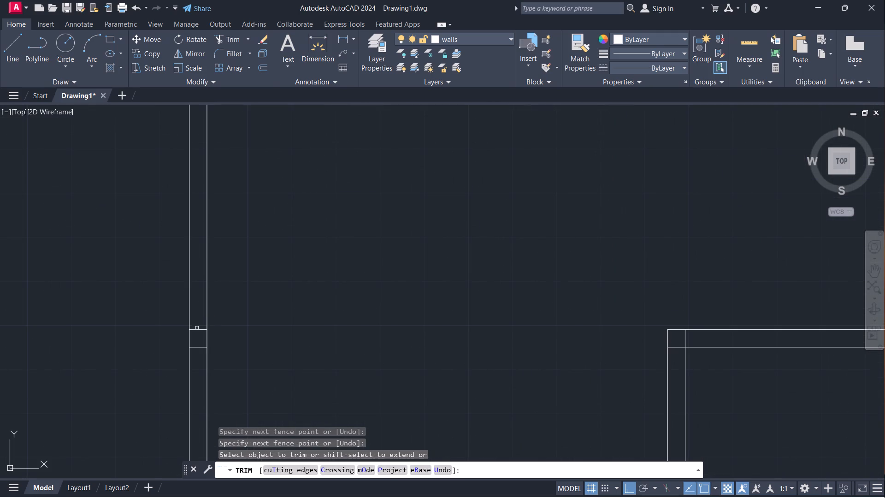
drag(197, 328, 201, 356)
drag(201, 344, 199, 354)
scroll(270, 288, down, 2)
scroll(445, 332, up, 2)
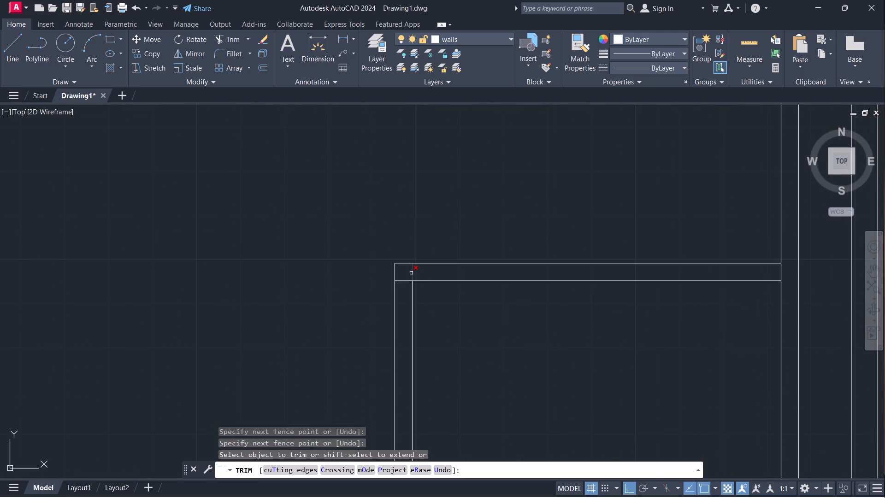
drag(418, 273, 403, 291)
scroll(499, 346, down, 1)
key(Escape)
Offset the outer line of the corner room's top wall 5' upward.
middle_drag(543, 357, 479, 403)
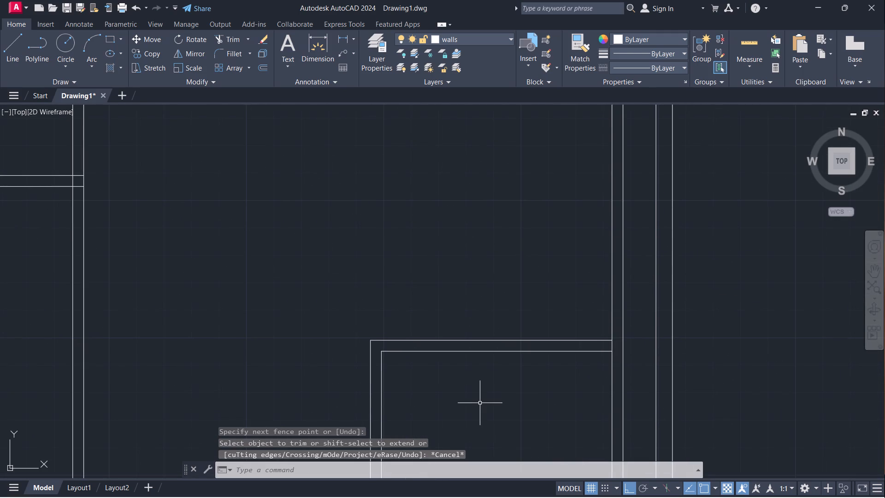
key(o)
key(Return)
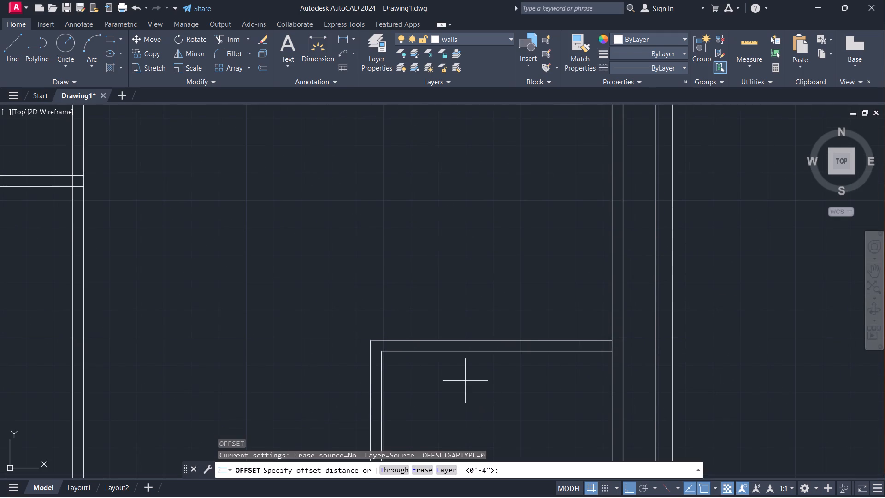
click(509, 338)
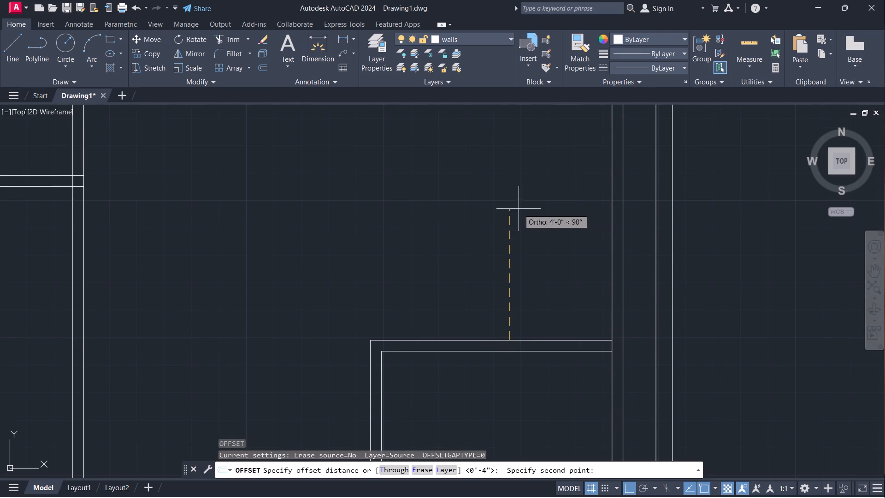
scroll(531, 196, down, 1)
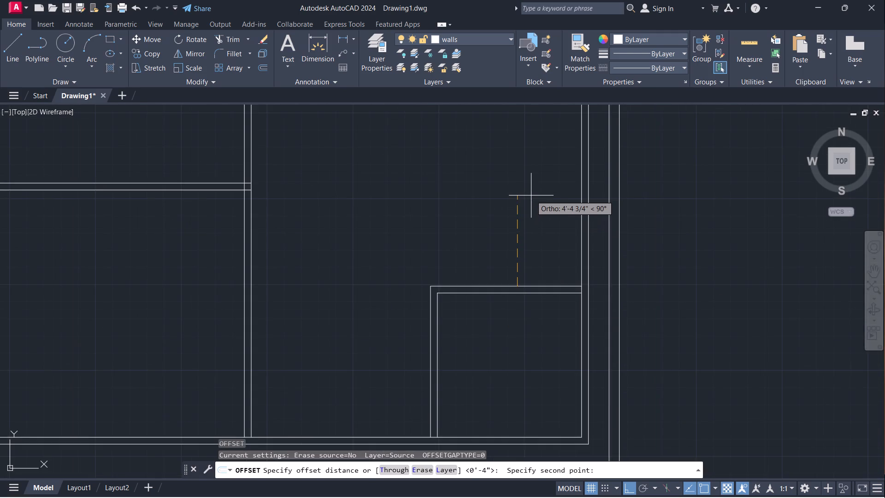
scroll(531, 196, down, 1)
middle_drag(531, 196, 515, 277)
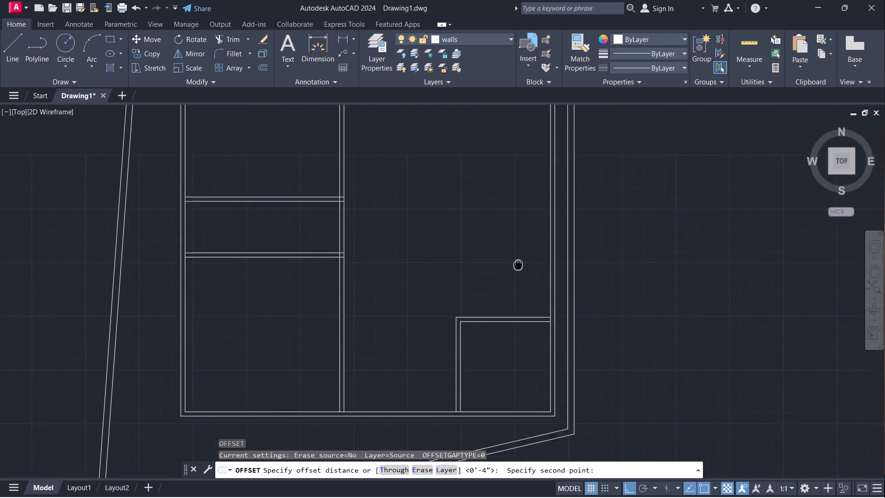
middle_drag(515, 277, 505, 312)
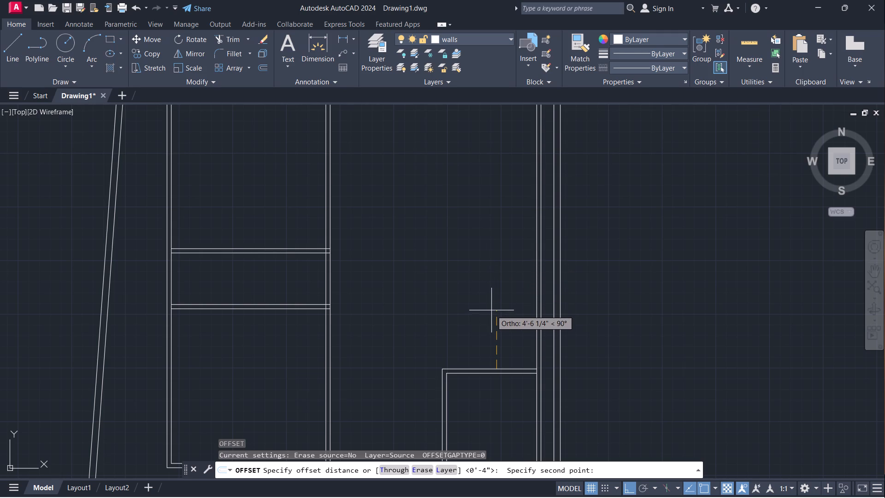
key(5)
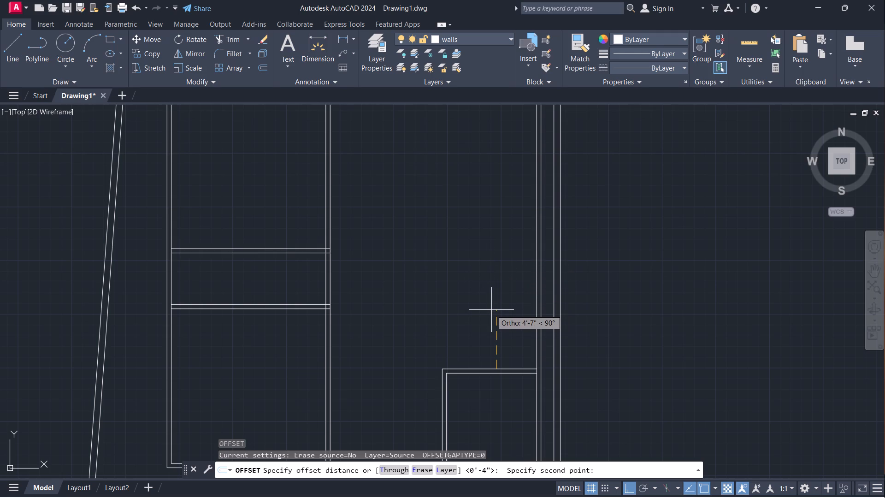
key(apostrophe)
key(Return)
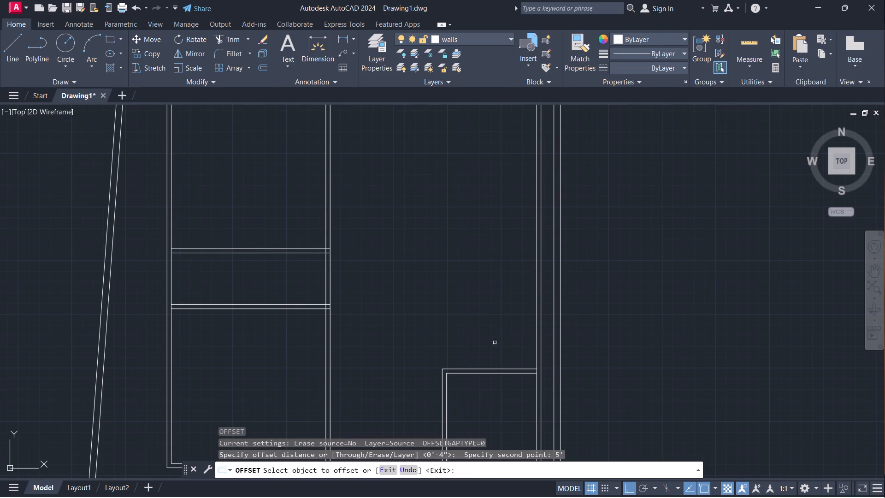
click(503, 368)
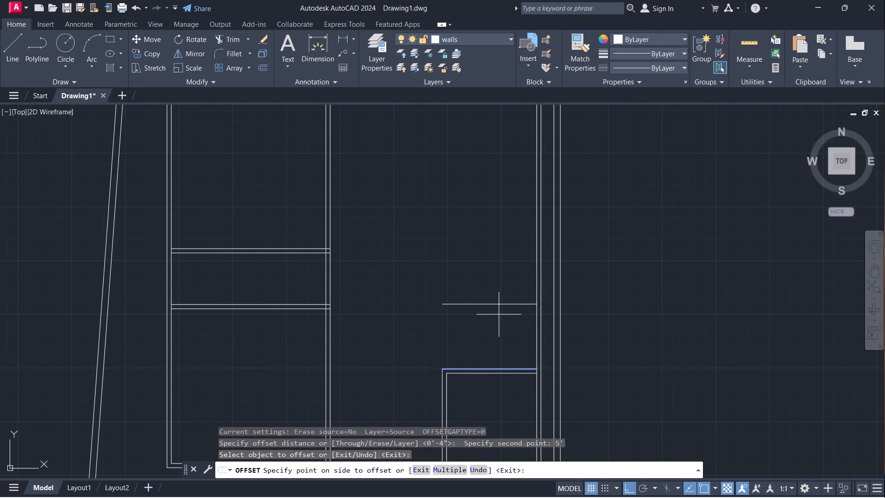
click(499, 314)
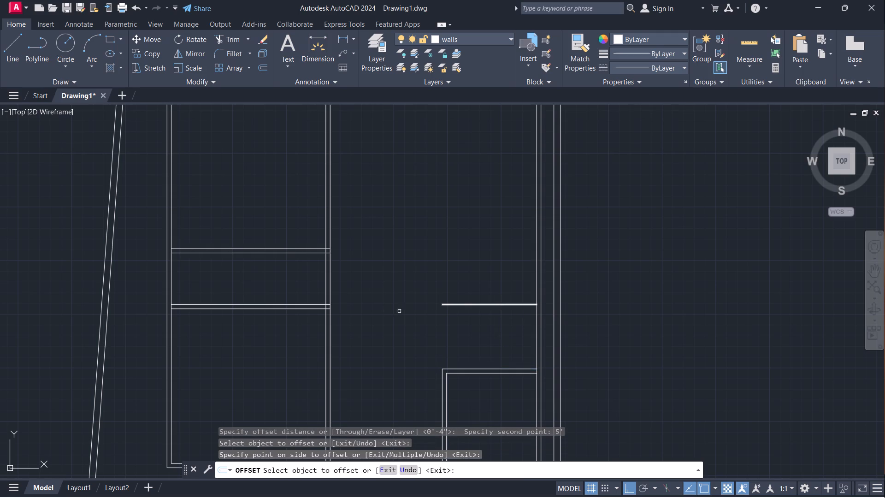
scroll(331, 303, up, 2)
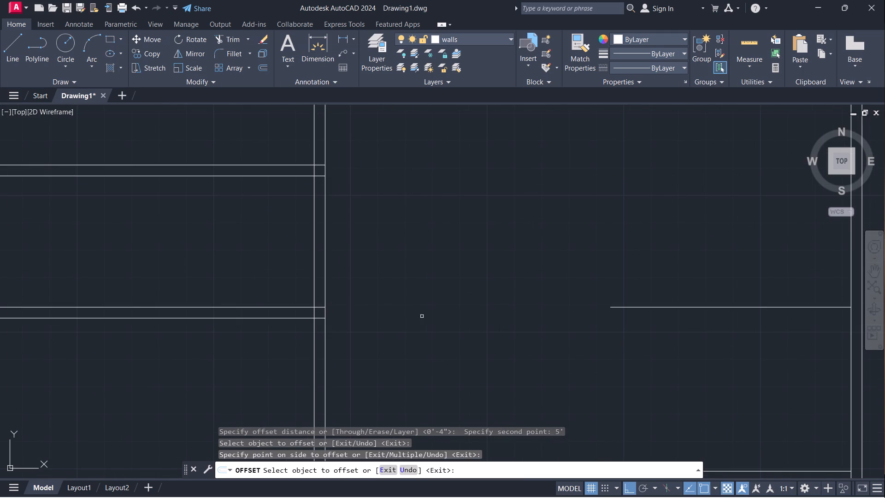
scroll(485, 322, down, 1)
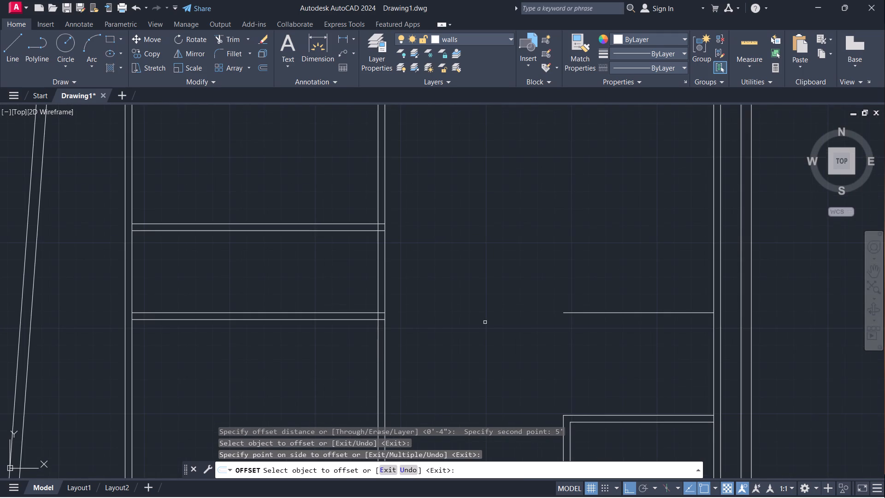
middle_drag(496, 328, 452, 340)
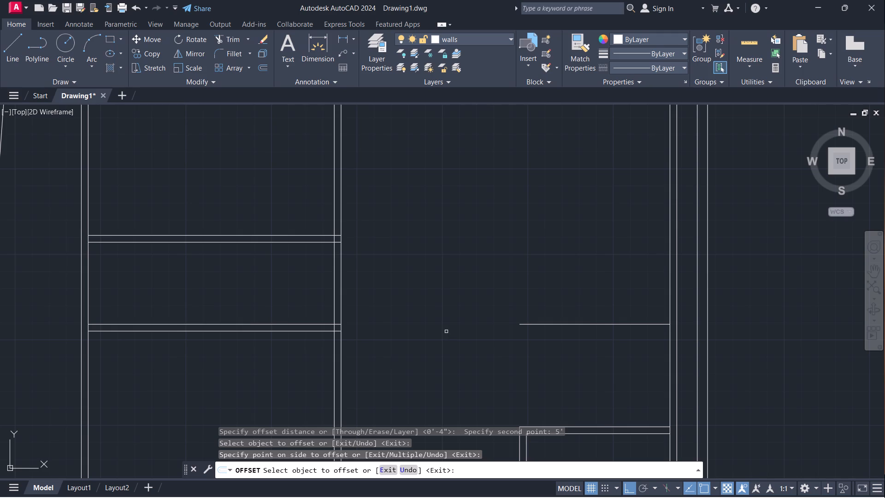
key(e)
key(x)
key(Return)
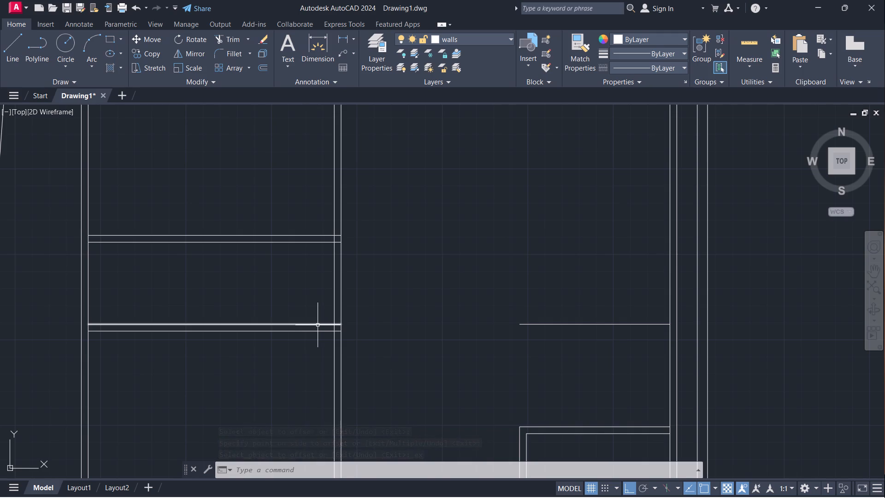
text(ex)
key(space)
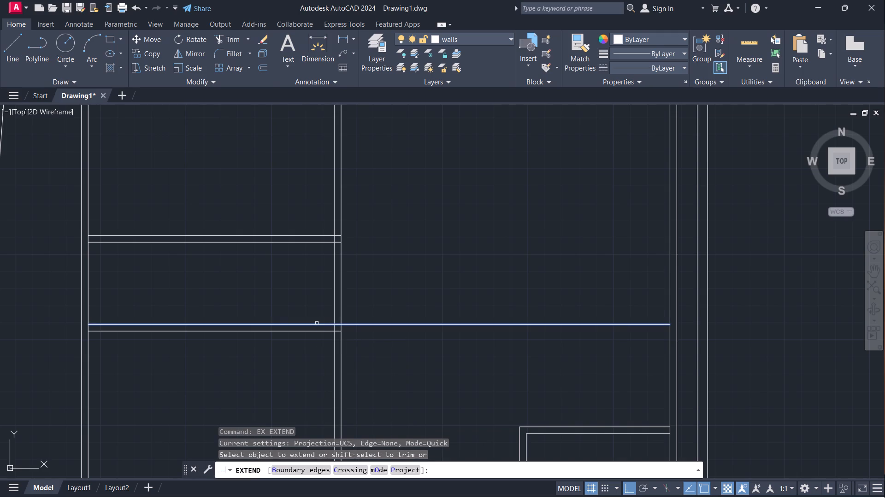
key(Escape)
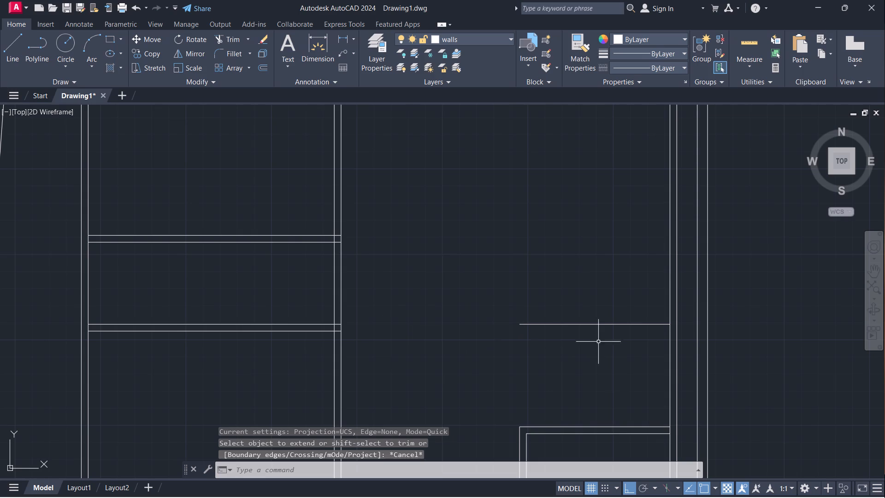
Offset the new horizontal line above the corner room 4" downward to form a wall.
key(o)
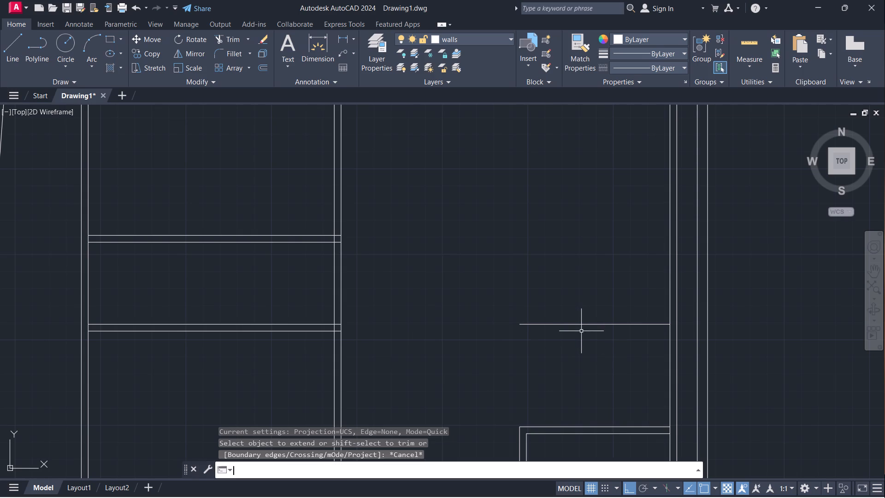
key(Return)
click(584, 324)
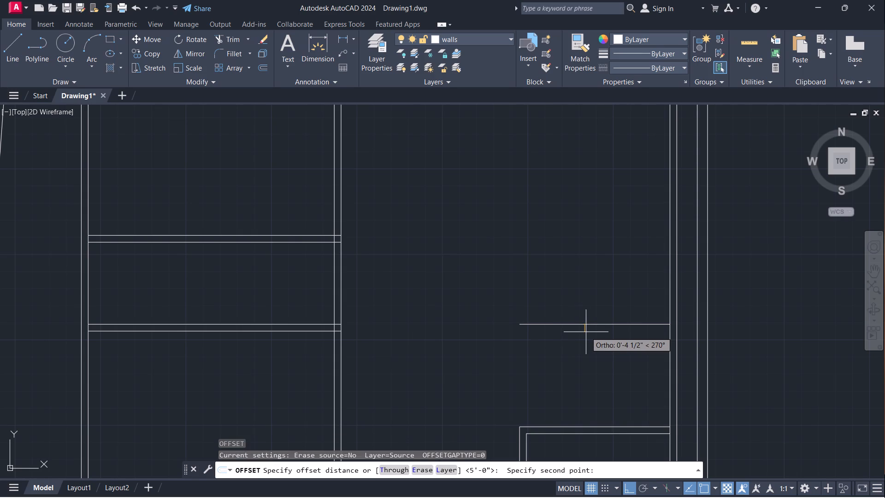
text(4")
key(Return)
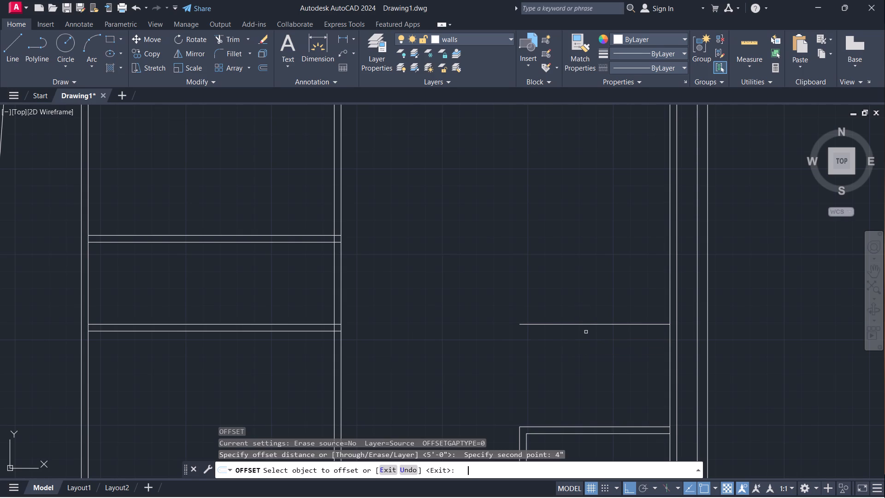
click(585, 325)
click(589, 333)
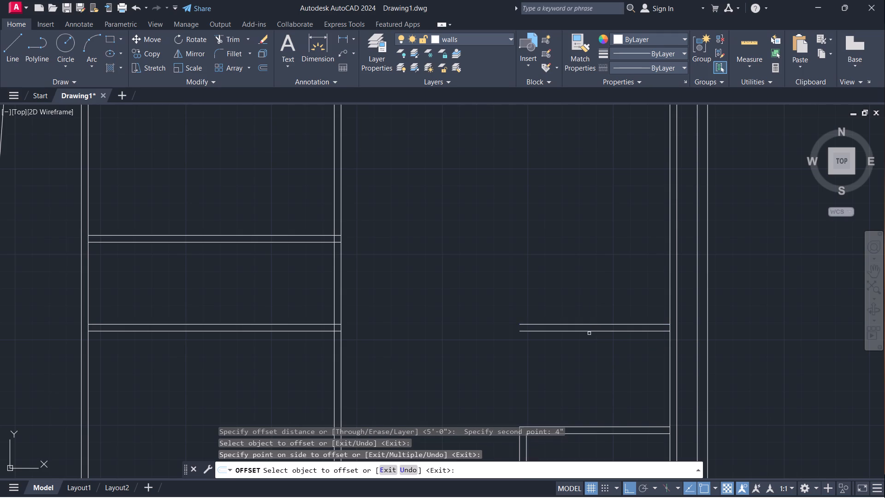
key(Escape)
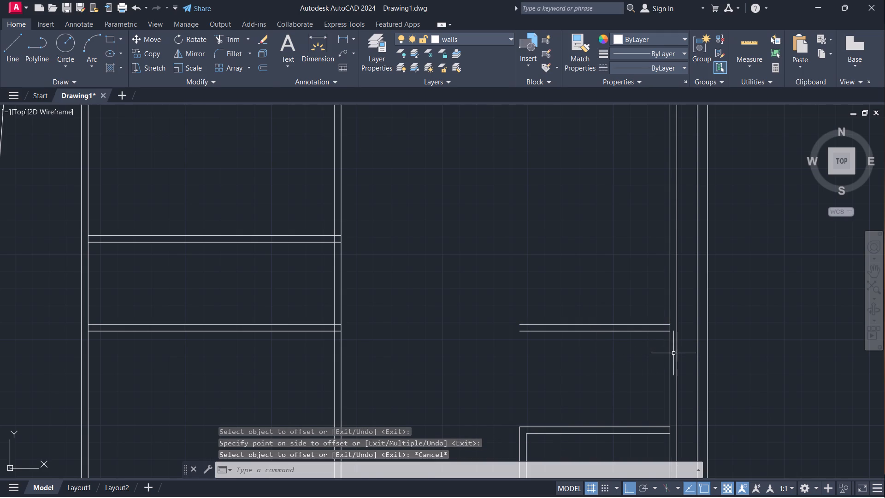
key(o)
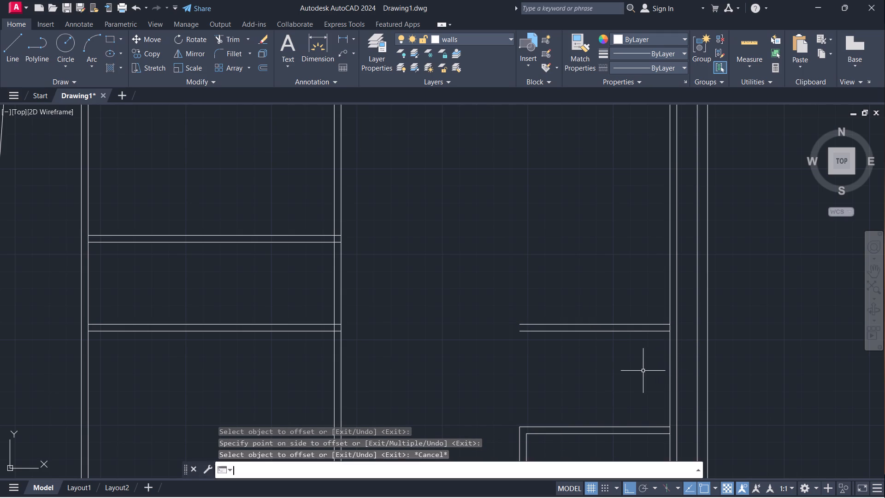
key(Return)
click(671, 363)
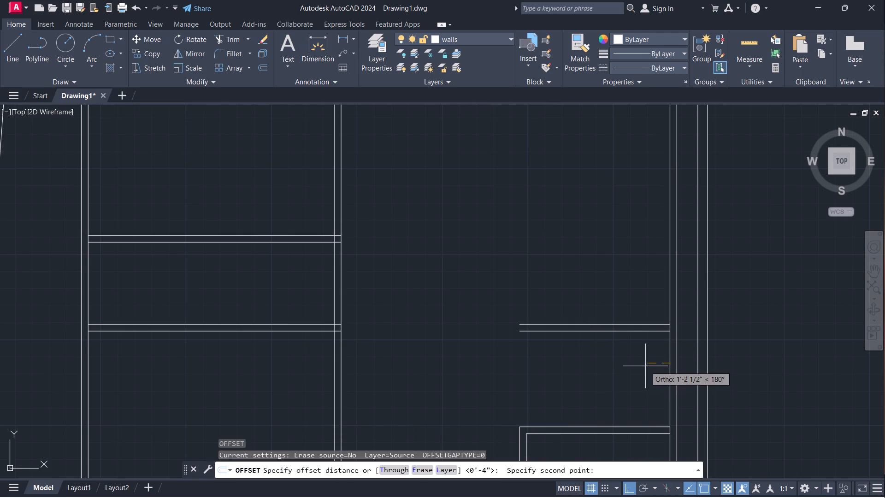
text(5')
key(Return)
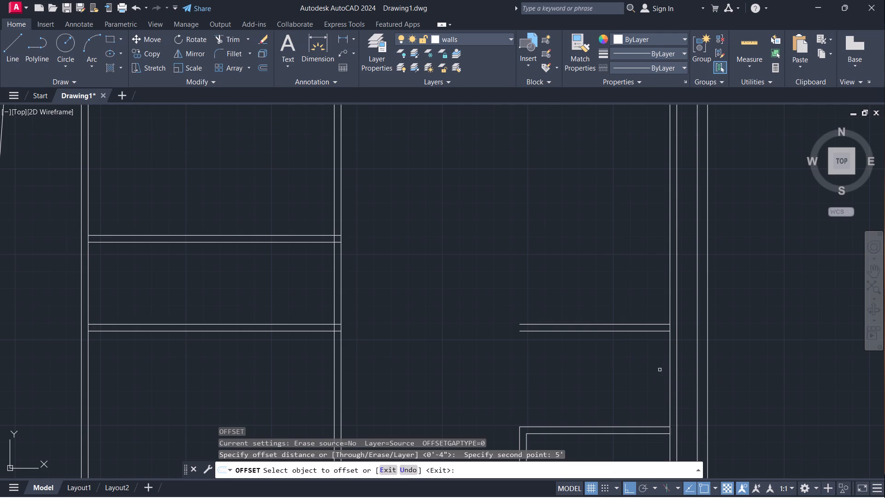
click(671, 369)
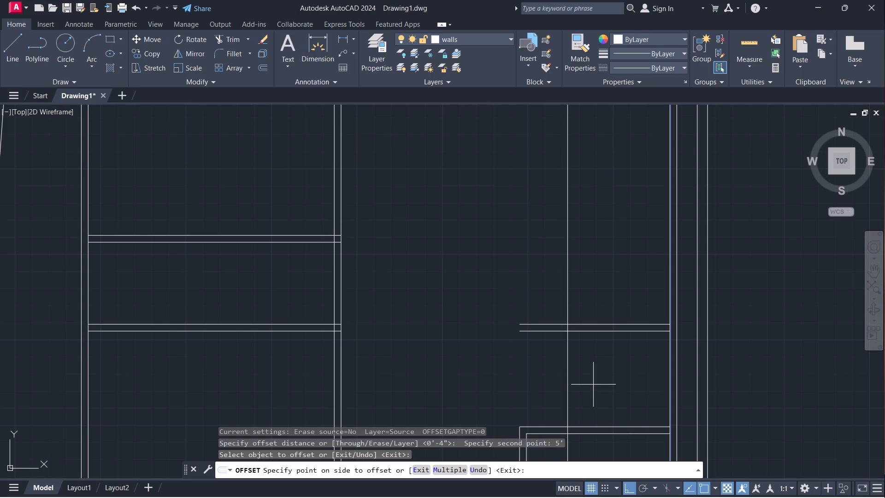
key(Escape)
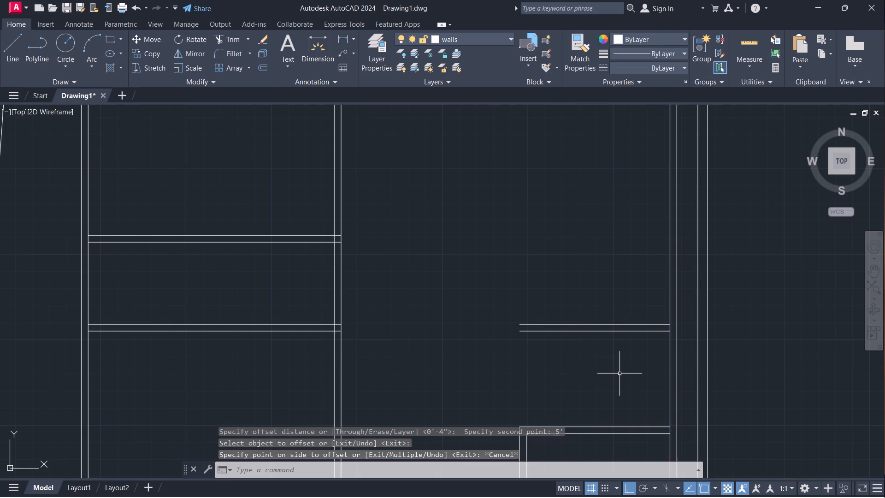
Offset the inner line of the house's right wall 4' to the left.
key(space)
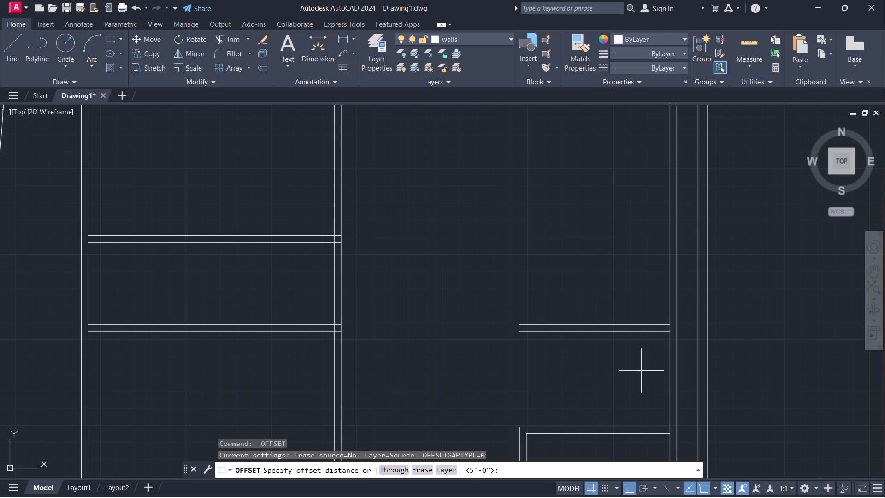
drag(669, 370, 655, 373)
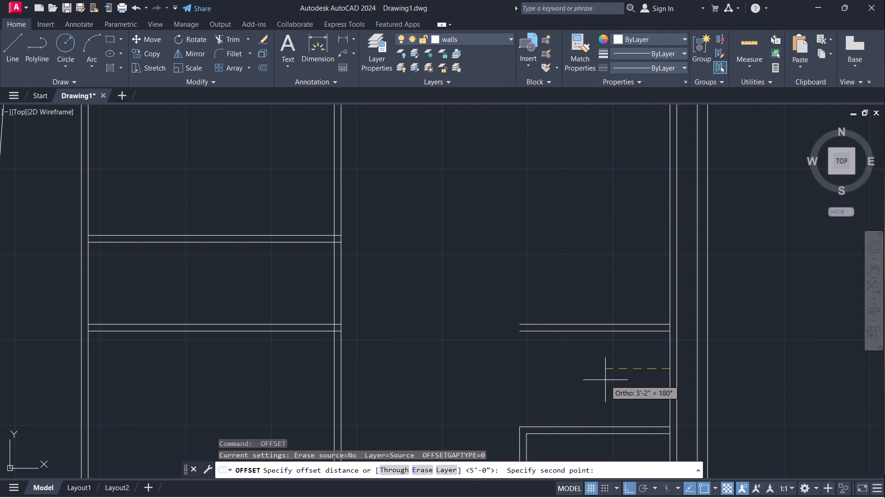
text(4')
key(Return)
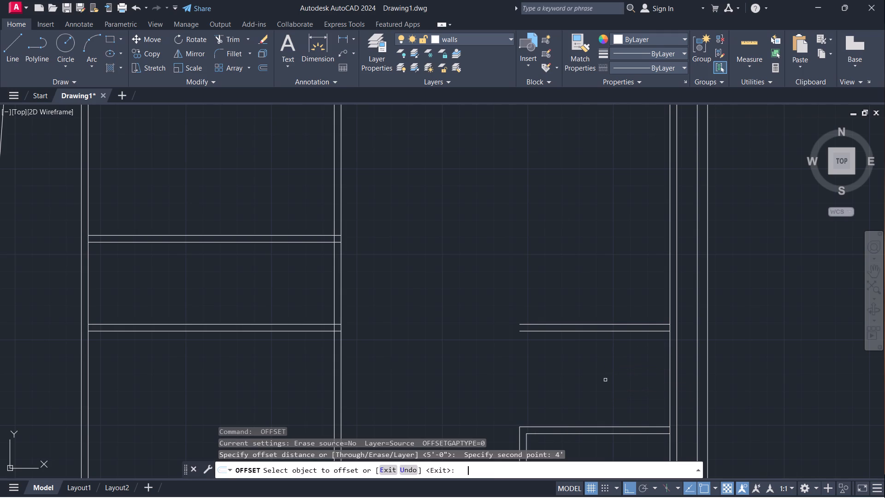
click(670, 379)
click(596, 391)
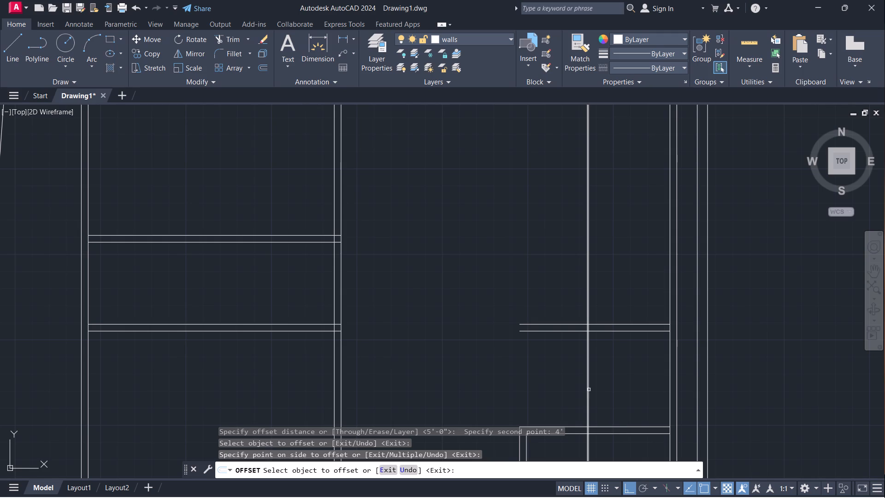
key(Escape)
Offset the new vertical line 4" to the left to form a partition.
key(space)
click(589, 390)
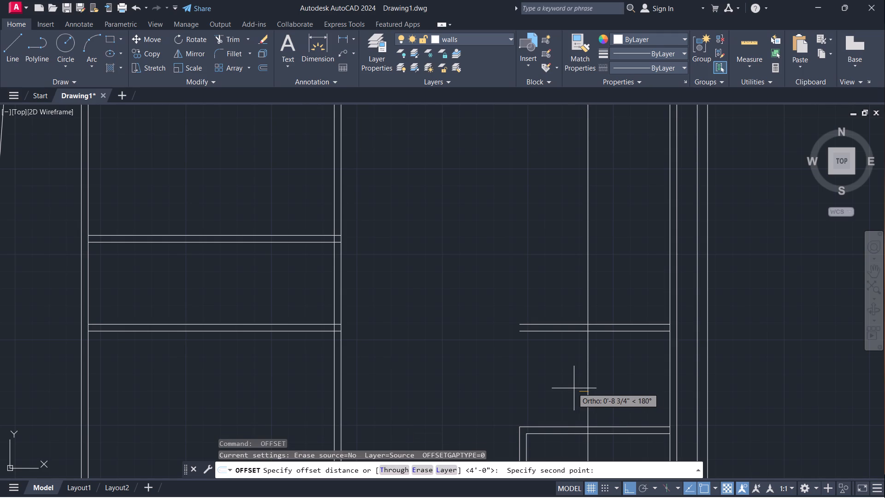
text(4")
key(Return)
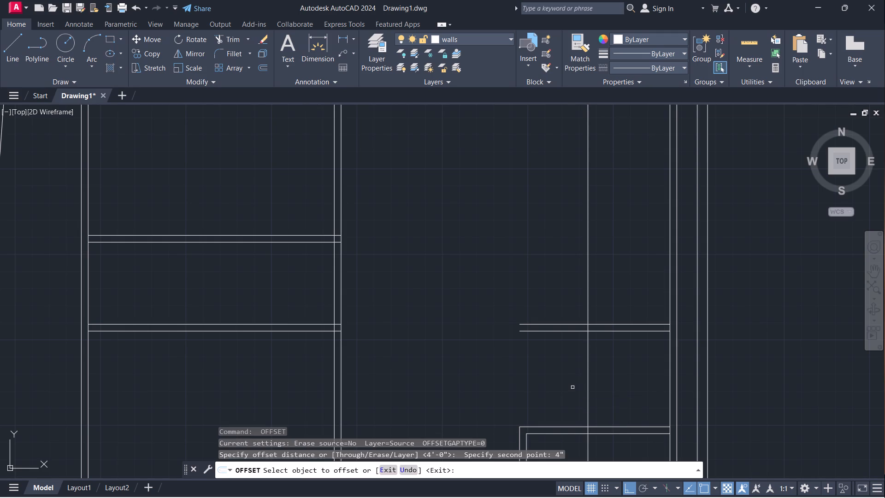
click(587, 407)
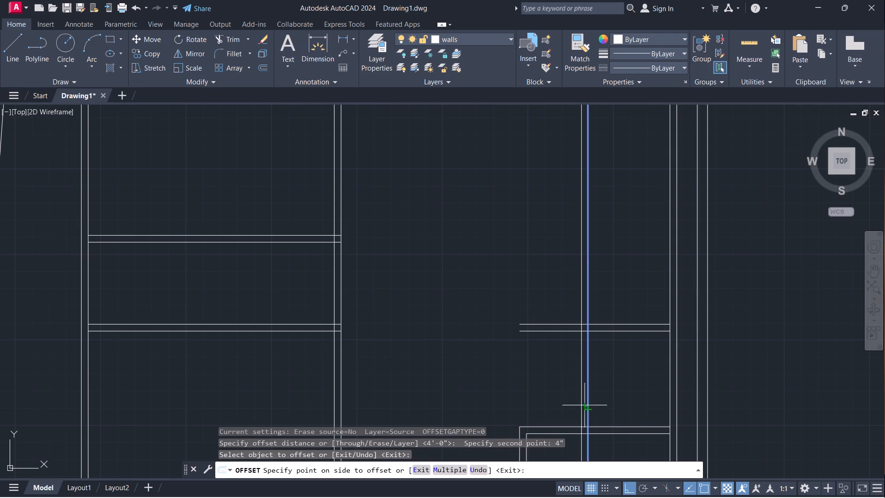
click(576, 404)
key(Escape)
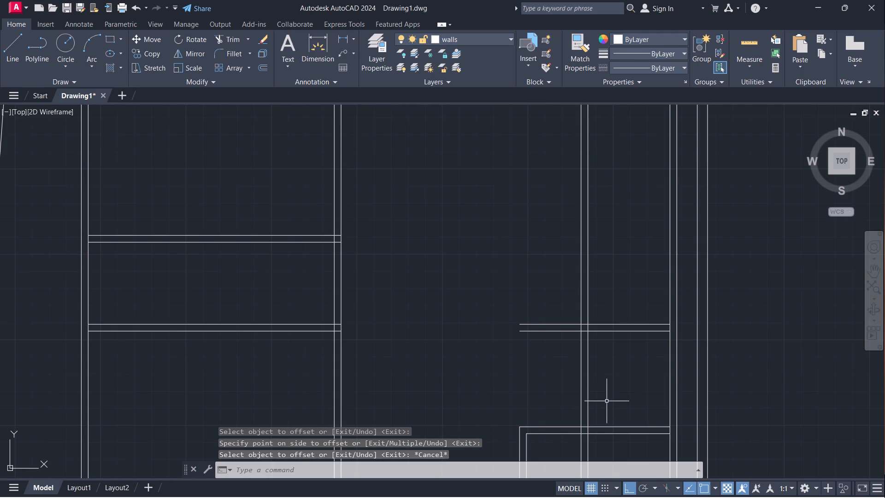
Trim the new partitions' lines beyond their upper-left crossing and the overlaps inside it, leaving a clean wall corner above the corner room.
scroll(609, 401, up, 2)
middle_drag(611, 397, 619, 369)
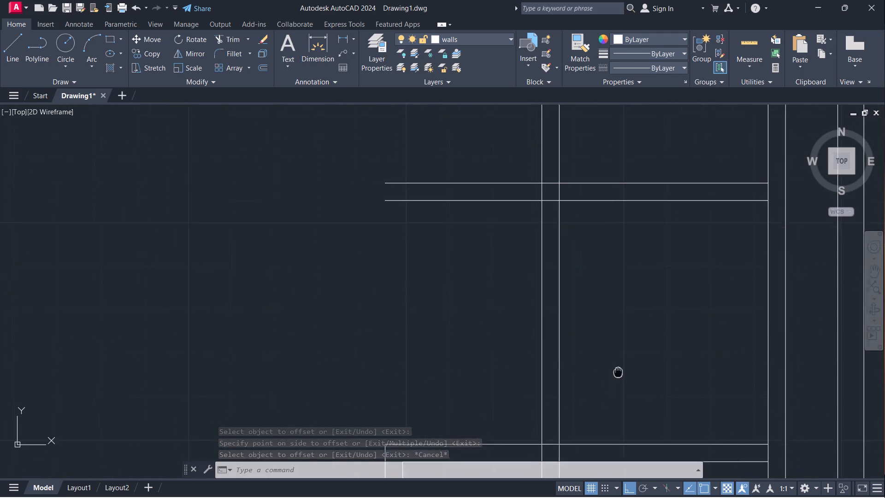
middle_drag(619, 369, 629, 350)
middle_drag(624, 350, 632, 379)
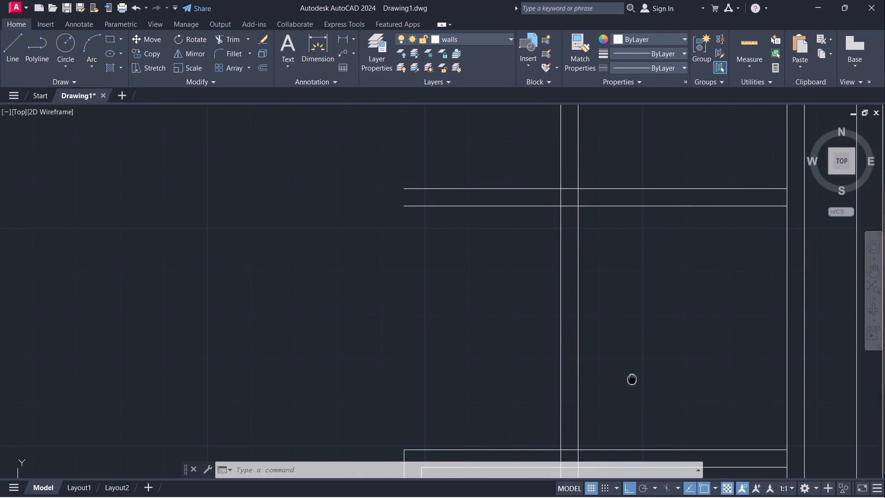
middle_drag(632, 379, 643, 345)
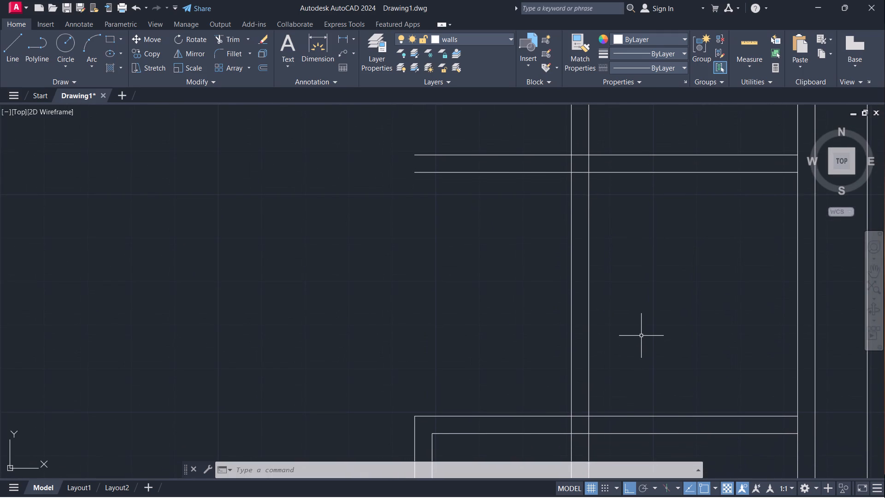
key(r)
key(Escape)
text(tr)
key(Return)
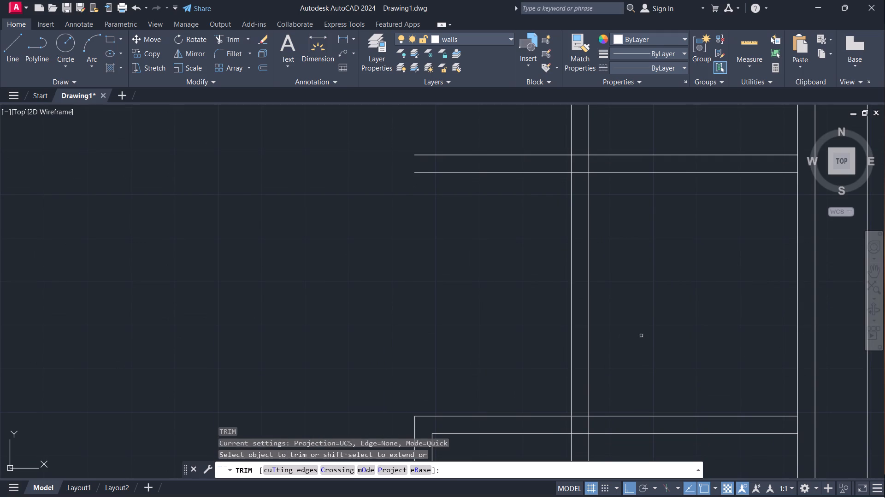
drag(606, 130, 596, 137)
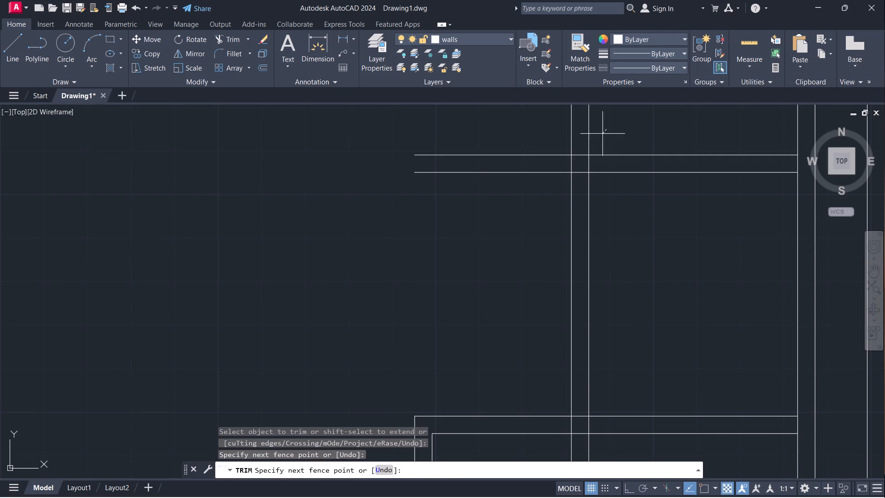
drag(596, 137, 546, 190)
drag(596, 164, 595, 165)
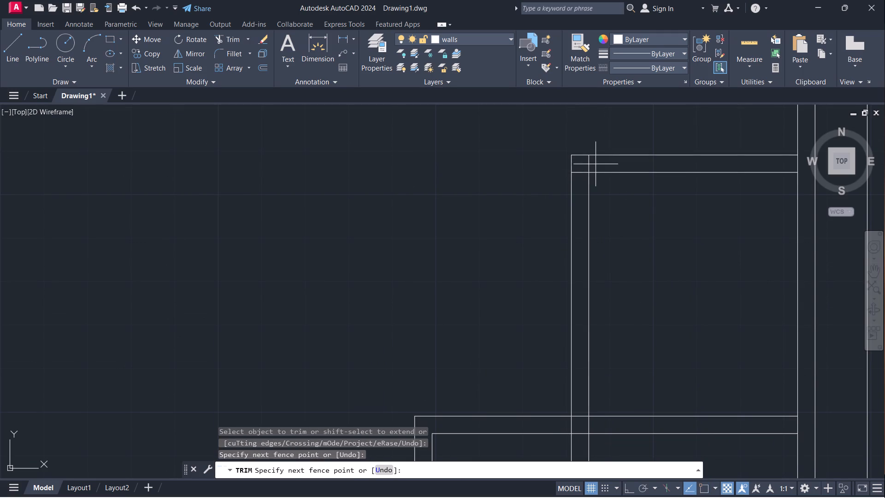
drag(595, 165, 582, 181)
Trim the new vertical partition inside and below the corner room's top wall, closing off the small room above it.
scroll(617, 285, down, 1)
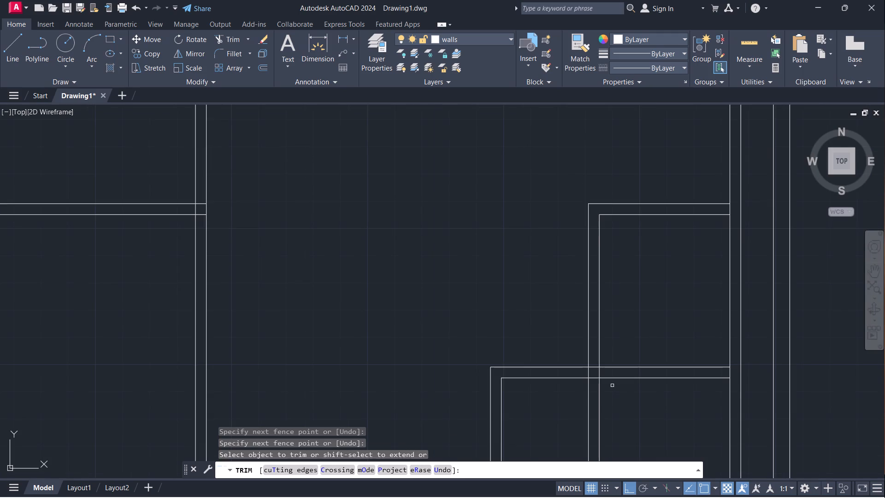
drag(614, 392, 573, 402)
drag(605, 374, 582, 372)
scroll(631, 293, down, 2)
middle_drag(644, 283, 599, 293)
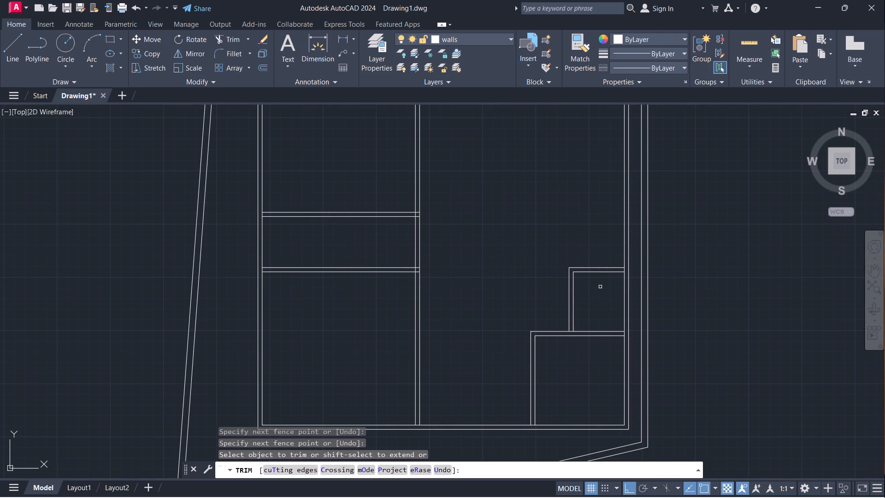
scroll(600, 287, down, 2)
middle_drag(602, 290, 585, 314)
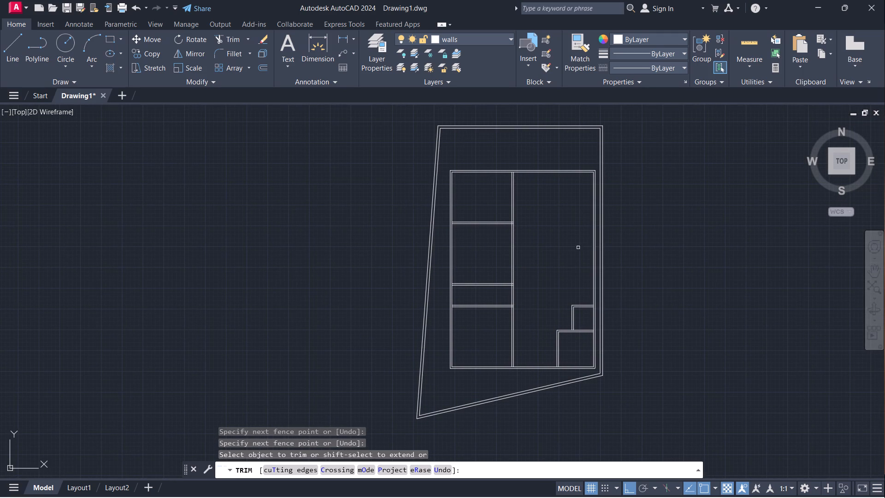
Measure the horizontal gap between the house's lower-right outer corner and the inner line of the plot's right wall, without placing a dimension.
middle_drag(577, 250, 487, 256)
scroll(576, 250, down, 1)
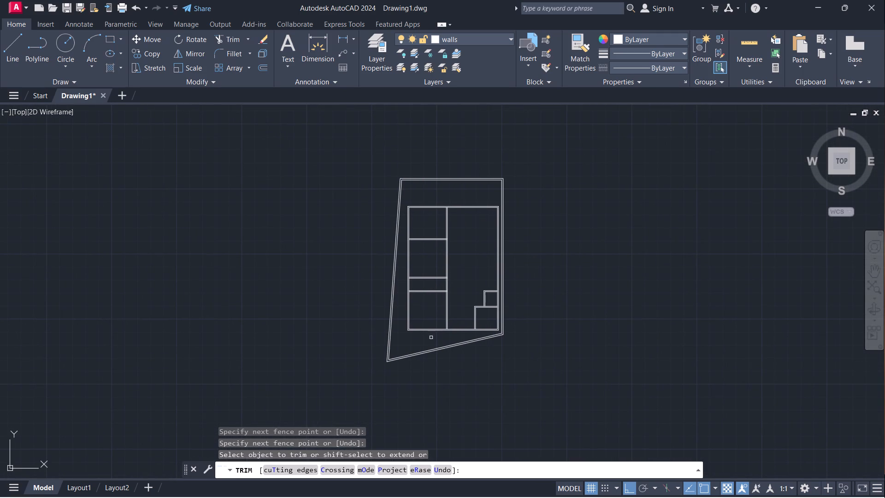
scroll(425, 334, up, 2)
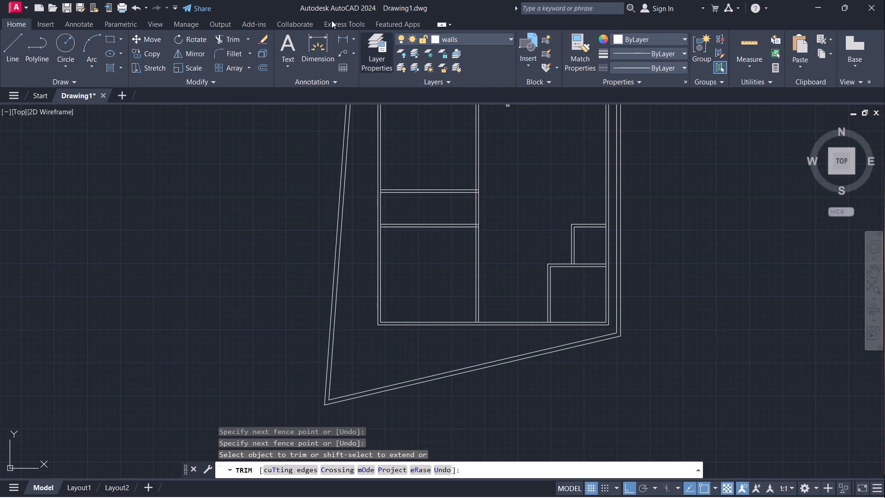
click(349, 40)
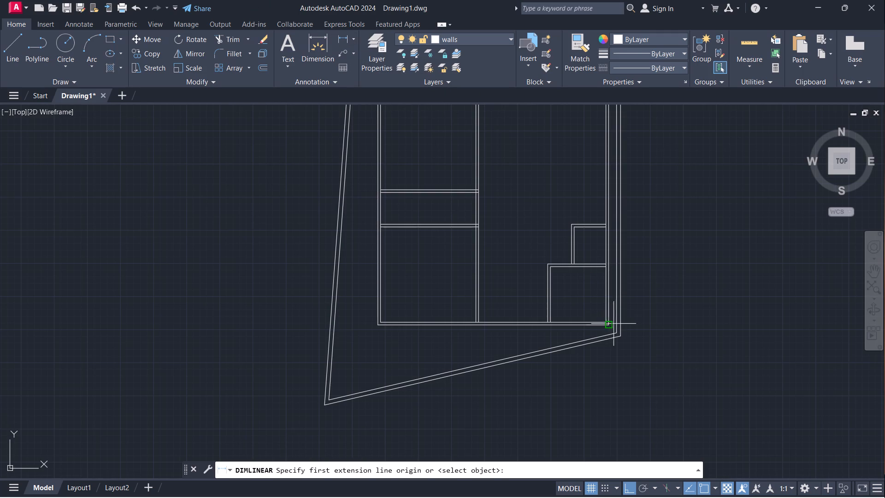
scroll(612, 324, up, 4)
click(581, 327)
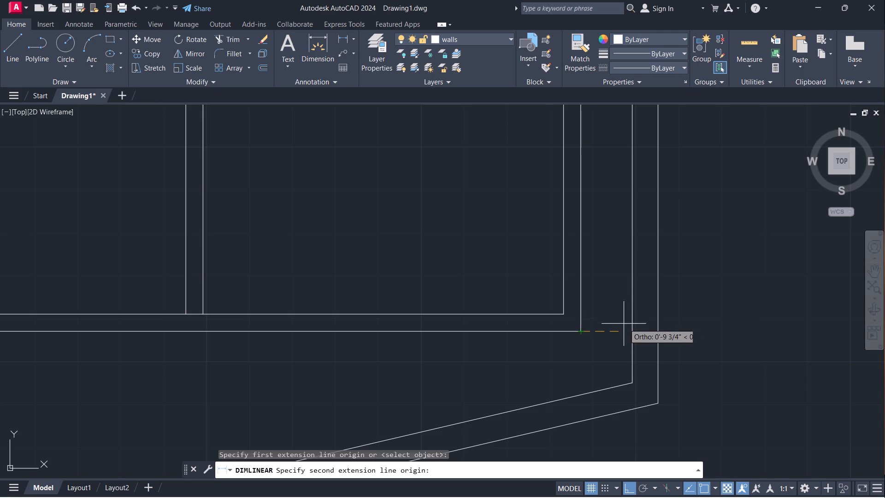
click(633, 330)
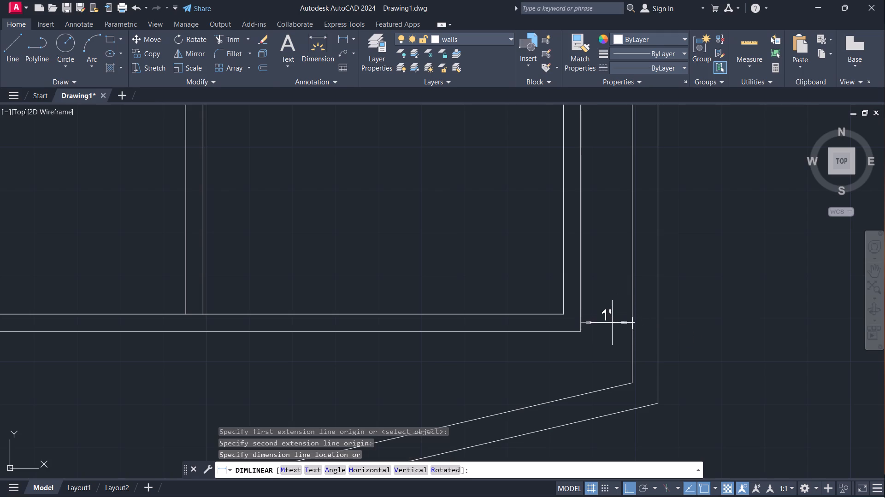
key(Escape)
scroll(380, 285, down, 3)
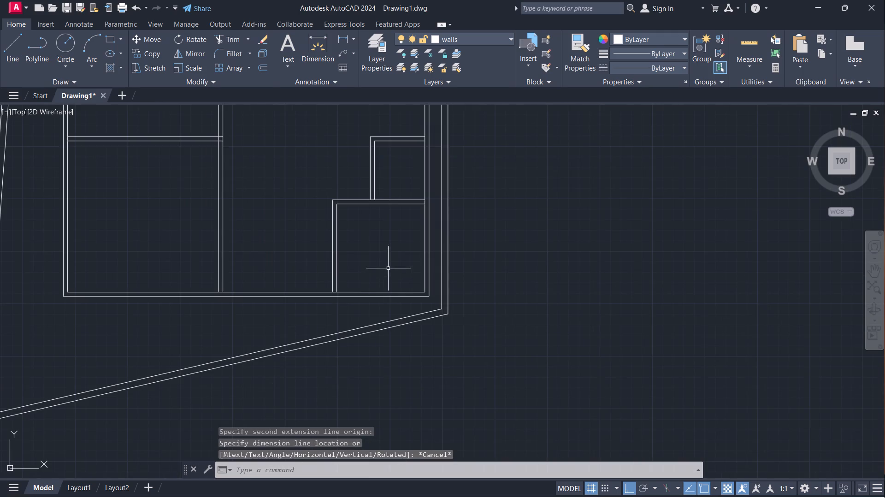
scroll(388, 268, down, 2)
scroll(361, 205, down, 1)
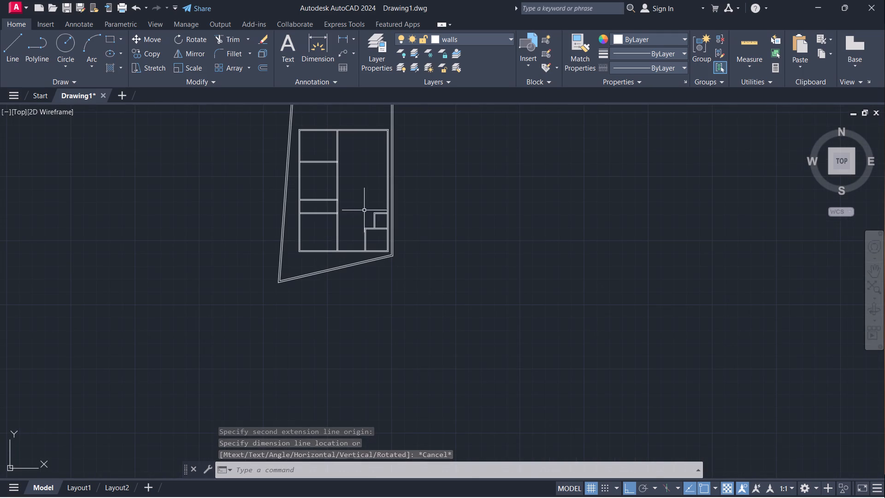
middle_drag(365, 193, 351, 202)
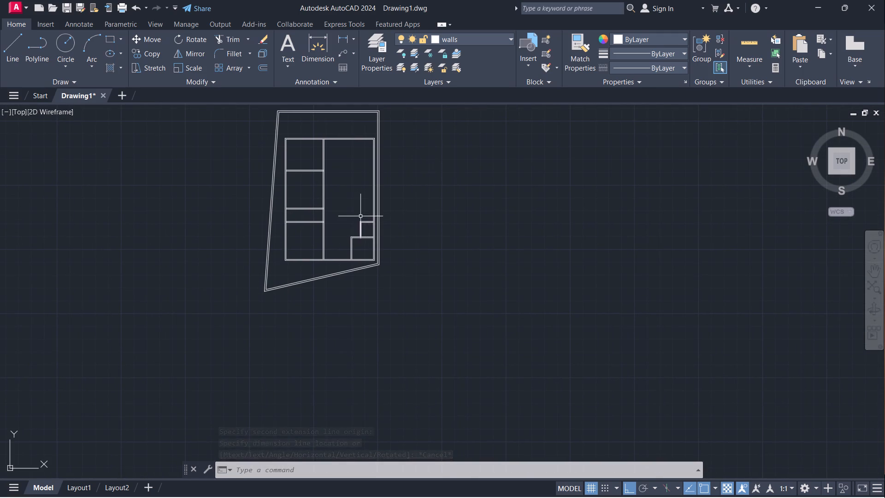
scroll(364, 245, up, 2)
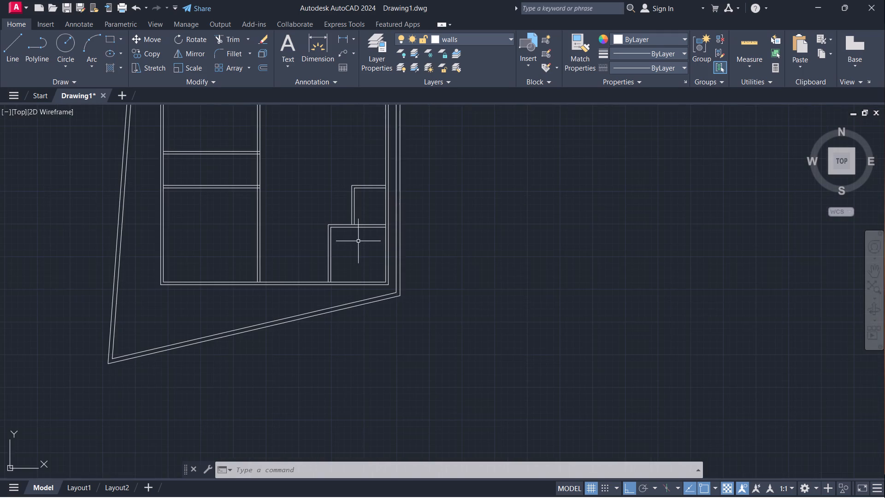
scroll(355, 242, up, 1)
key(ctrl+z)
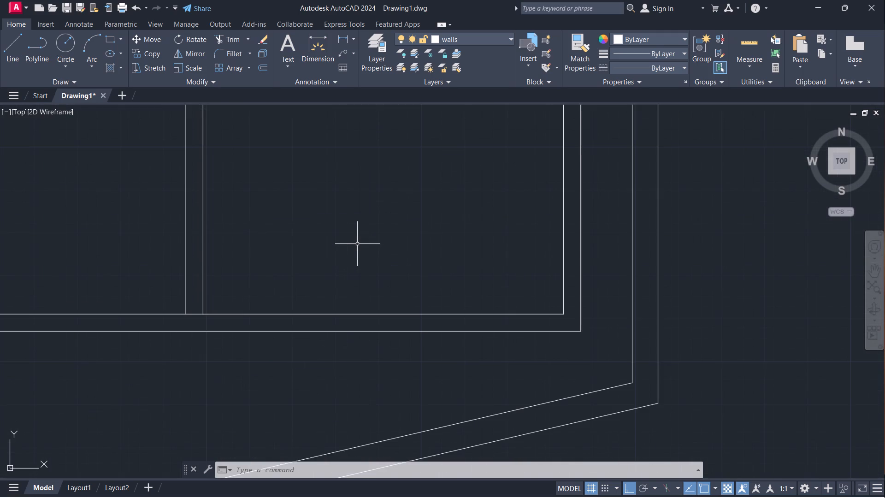
Erase all eight partition lines of the lower-right corner room and the small room above it.
scroll(357, 244, down, 3)
middle_drag(346, 236, 384, 340)
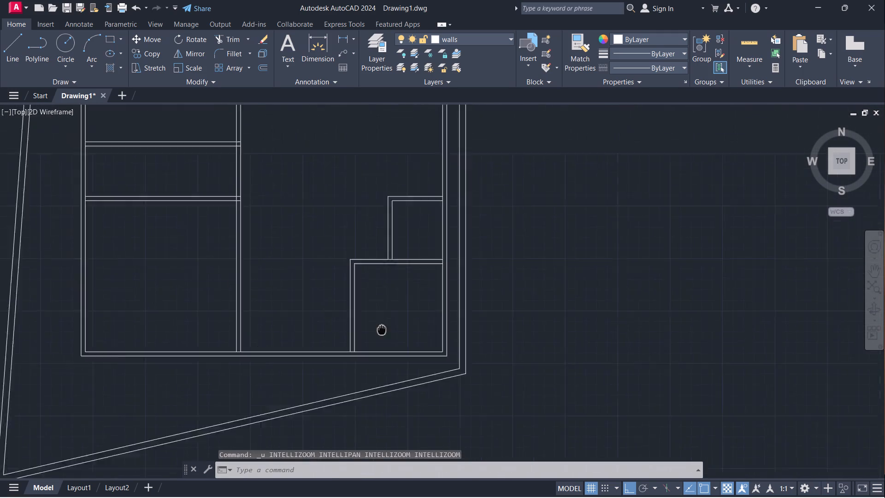
middle_drag(384, 340, 397, 390)
drag(416, 233, 356, 390)
drag(374, 236, 382, 240)
click(463, 354)
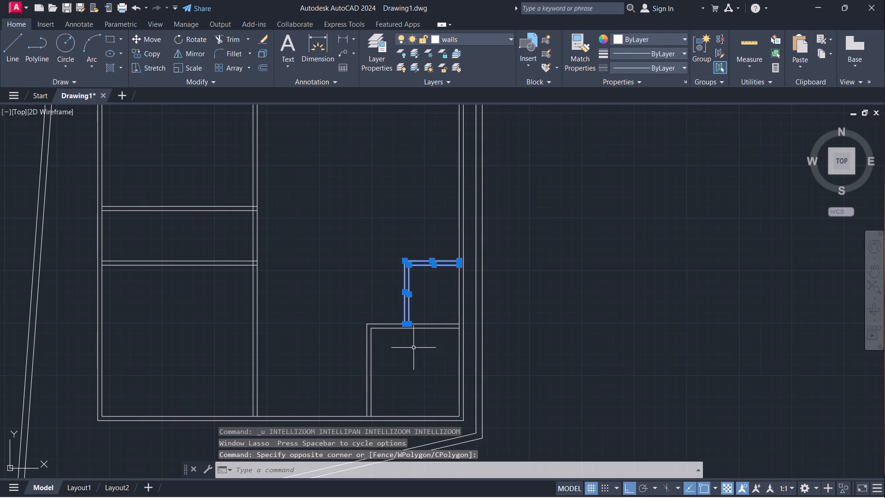
drag(331, 296, 347, 319)
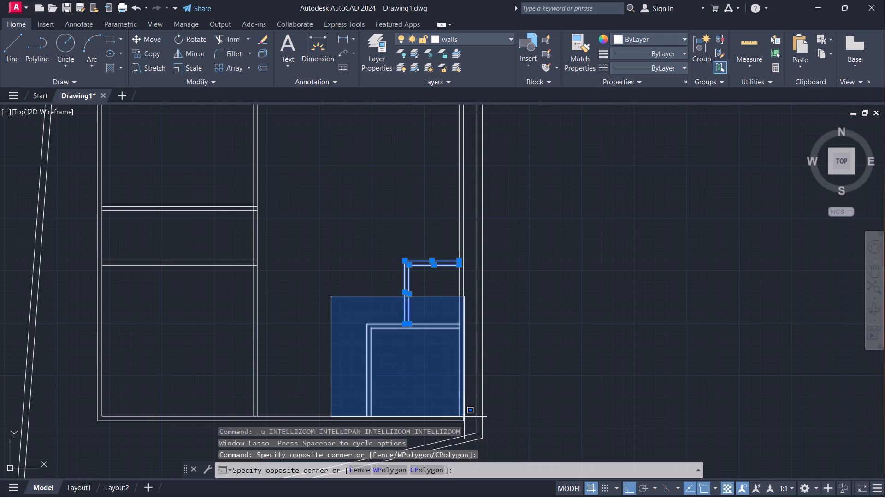
click(464, 417)
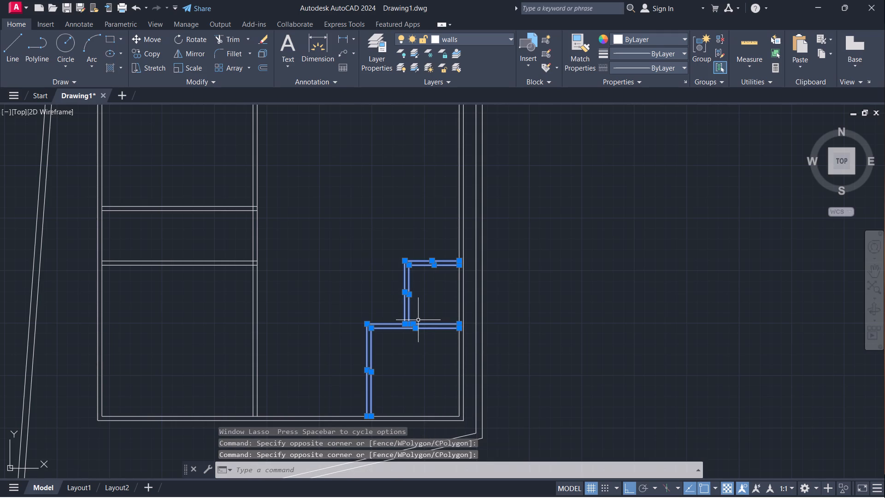
key(e)
key(Return)
Offset the outer line of the house's right wall 2' to the left.
scroll(407, 305, down, 2)
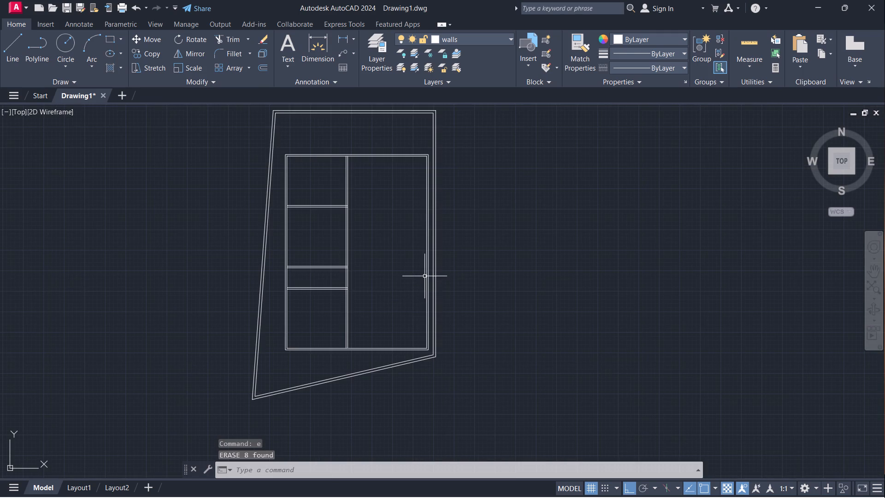
scroll(425, 276, up, 2)
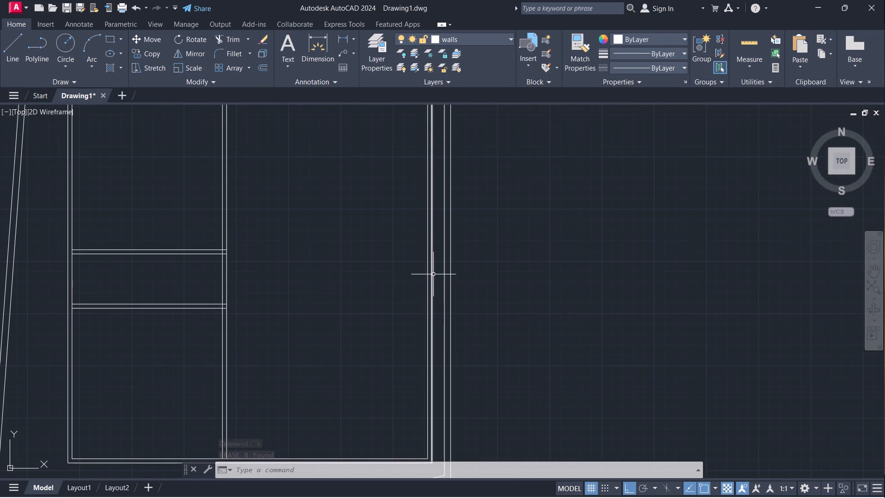
key(o)
key(Return)
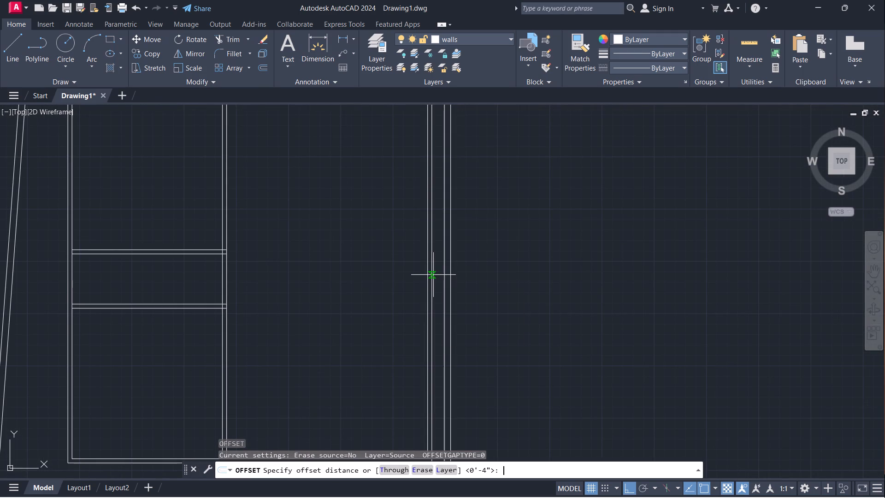
click(433, 275)
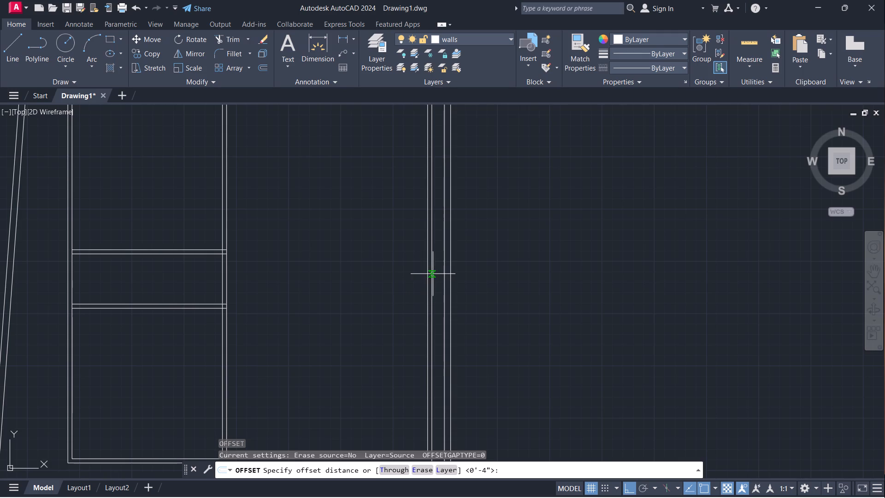
click(432, 274)
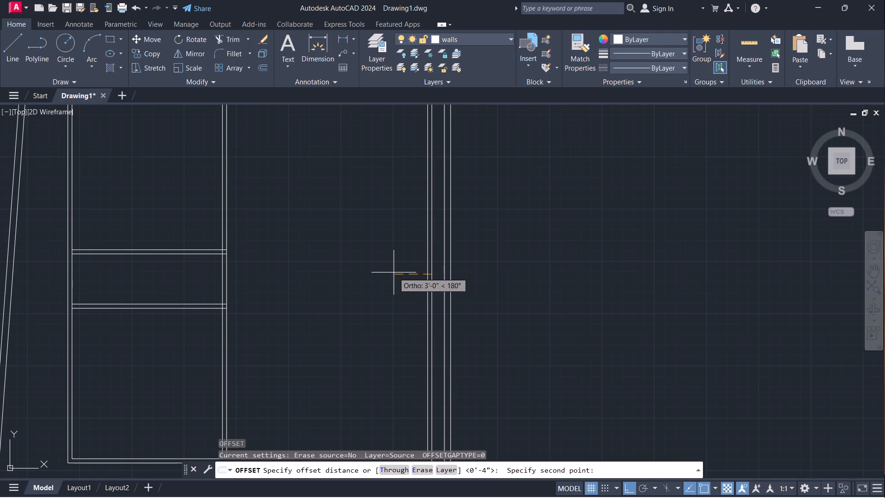
key(2)
key(apostrophe)
key(Return)
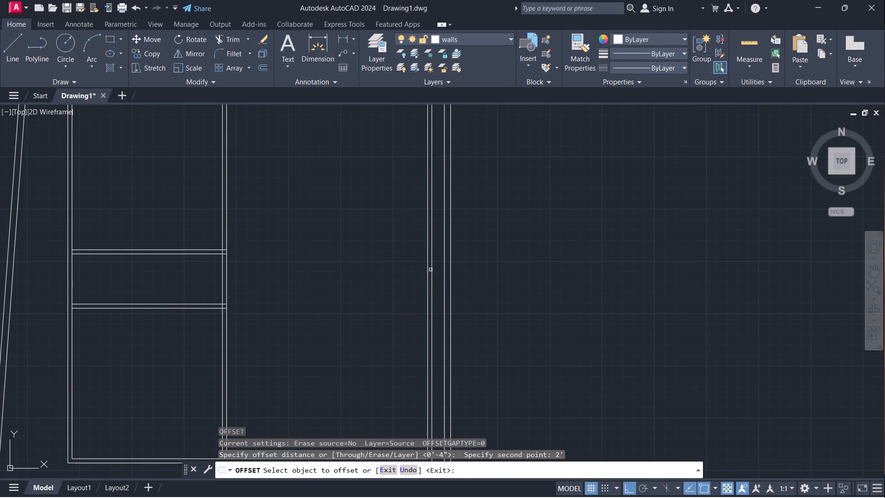
click(431, 270)
click(388, 273)
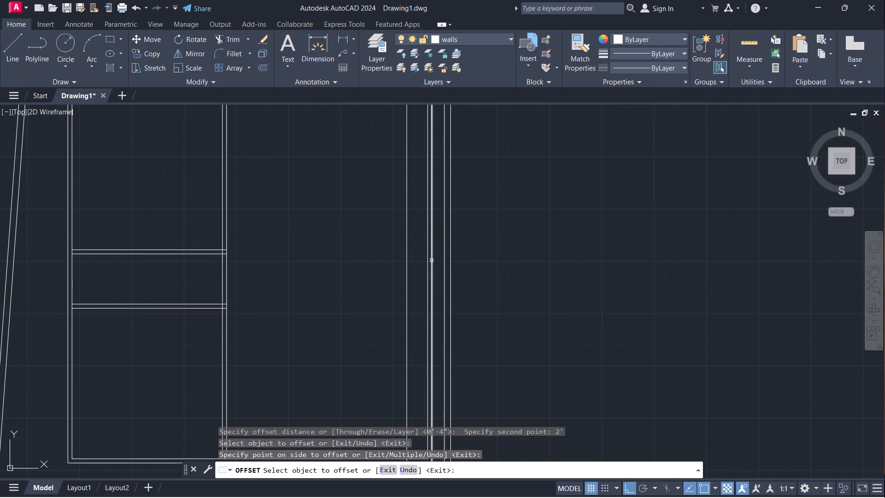
scroll(426, 261, down, 1)
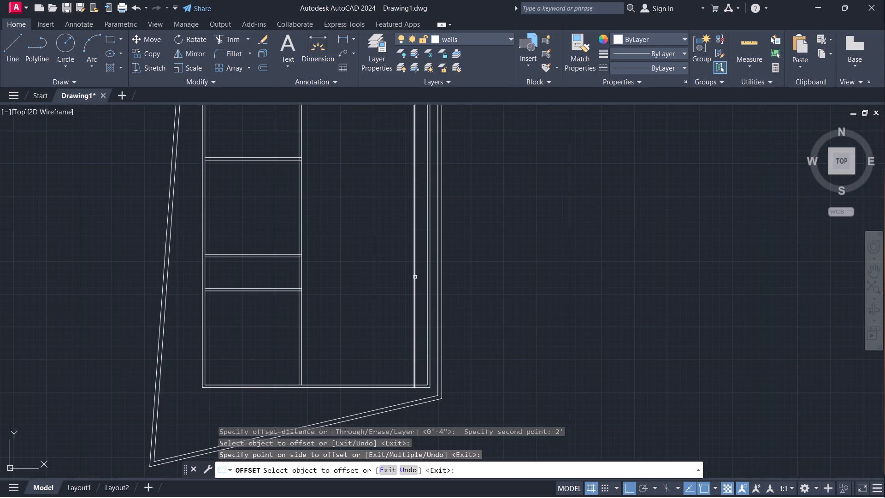
key(Escape)
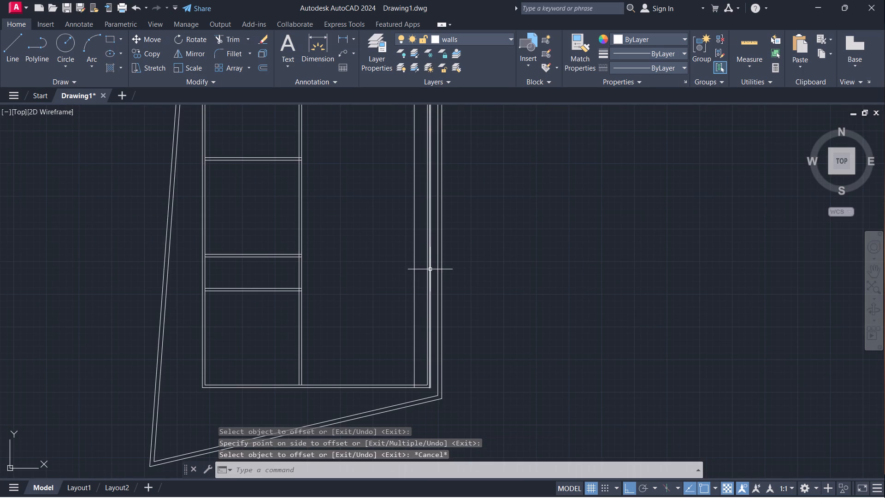
Offset the new vertical line 4" to the left to form the house's new right wall.
key(space)
drag(415, 269, 406, 269)
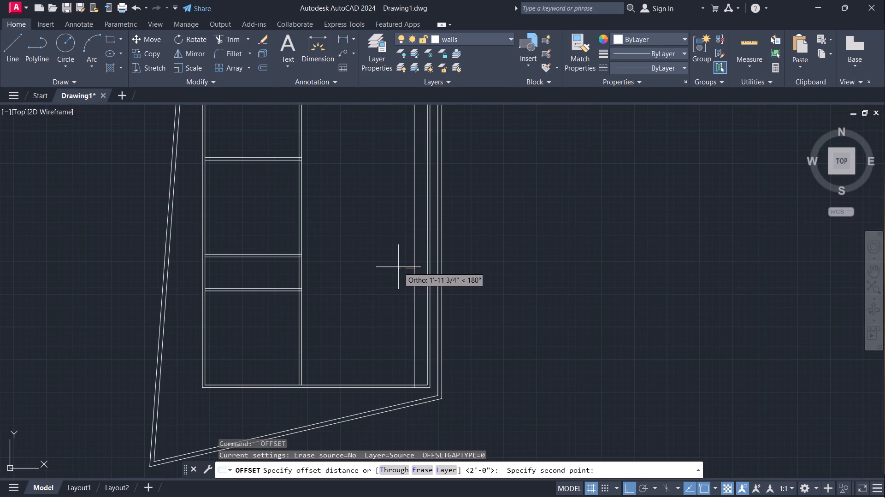
text(4")
key(Return)
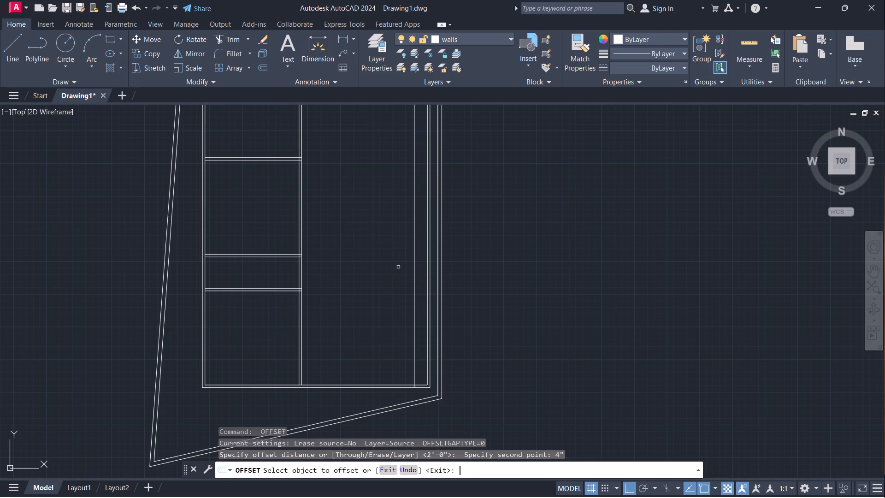
click(415, 281)
click(401, 284)
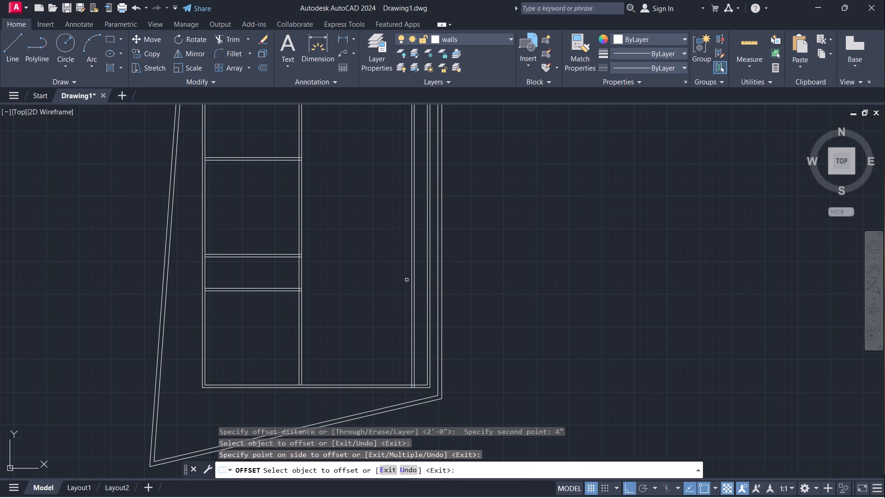
key(Escape)
Erase the two lines of the house's old right wall.
scroll(429, 271, down, 1)
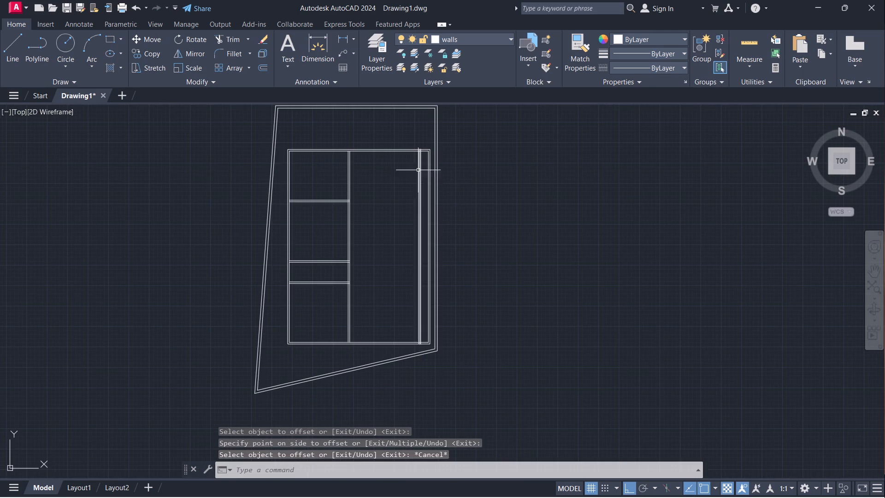
scroll(428, 183, up, 2)
click(422, 203)
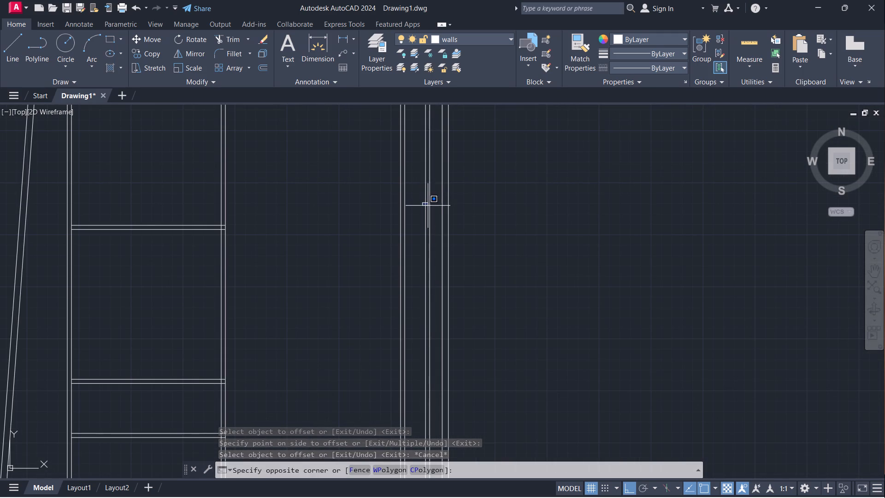
click(425, 257)
click(429, 256)
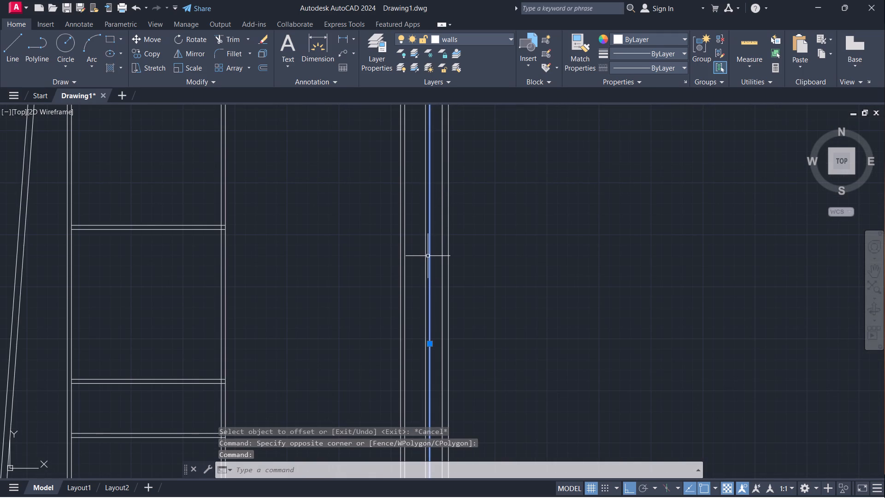
click(426, 257)
key(e)
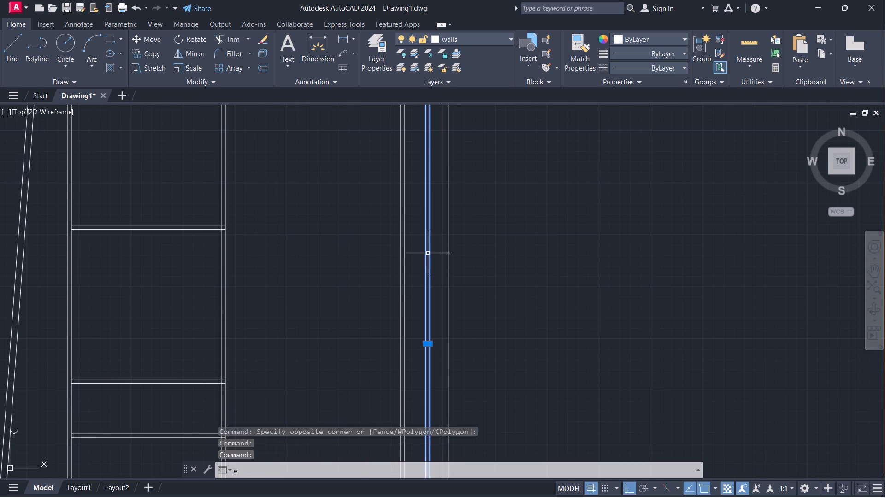
key(Return)
Trim the ends of the house's top and bottom wall lines that project past its new right wall.
scroll(423, 230, down, 1)
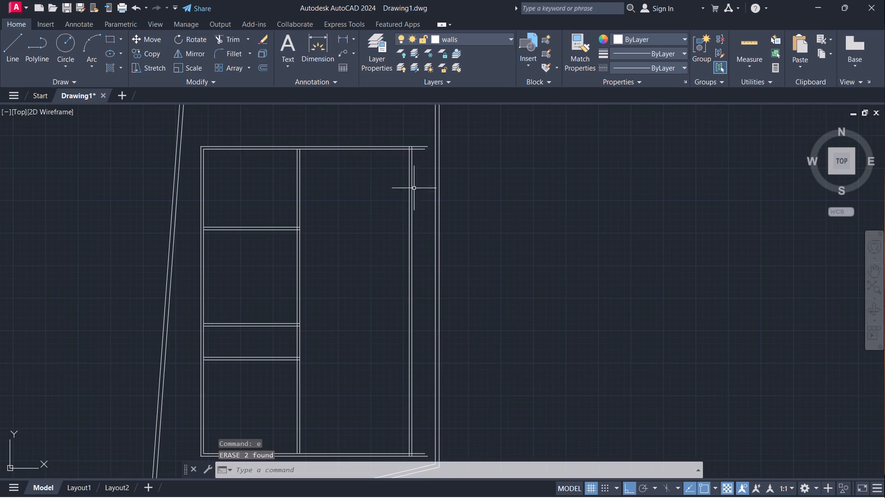
scroll(425, 138, up, 2)
key(t)
key(r)
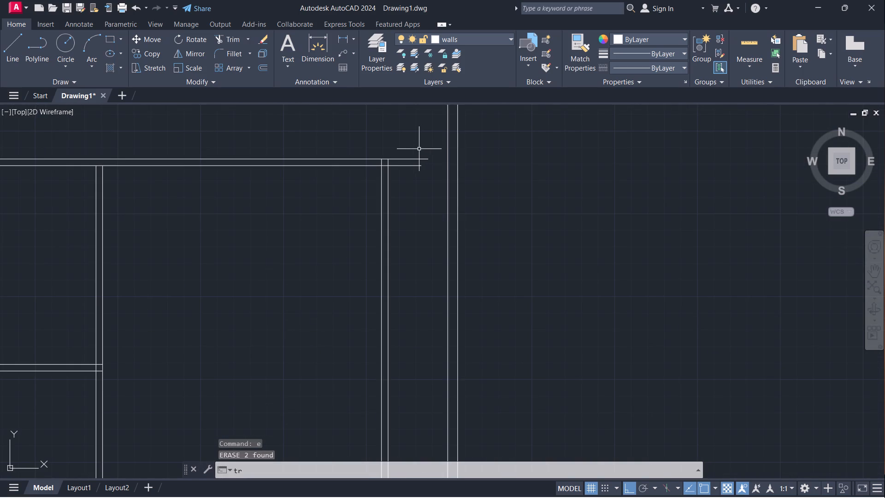
key(space)
drag(413, 152, 414, 207)
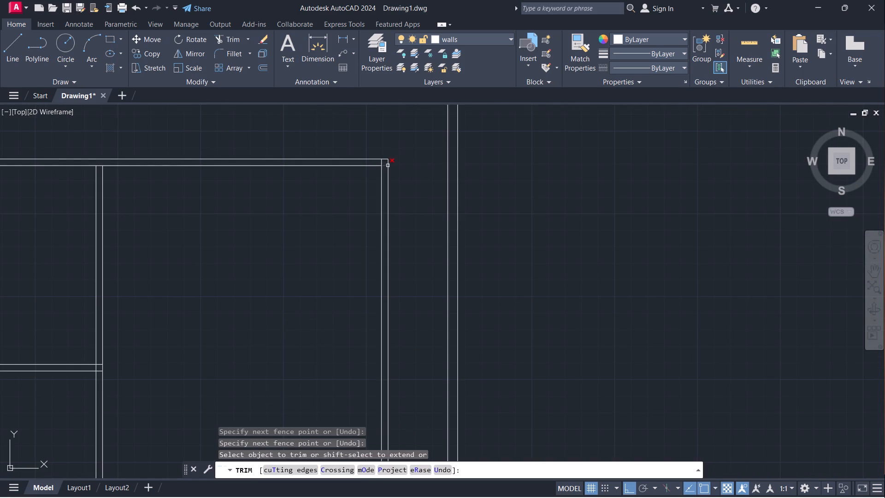
scroll(395, 188, down, 4)
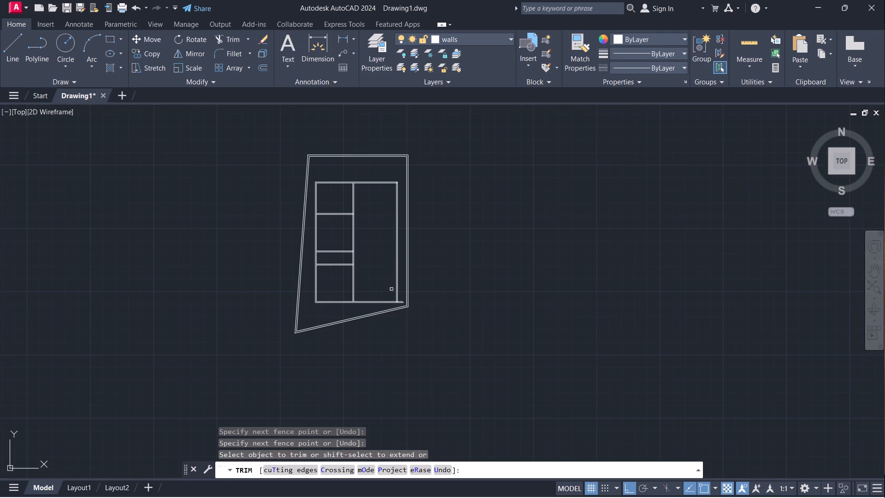
scroll(396, 308, up, 3)
drag(411, 267, 395, 296)
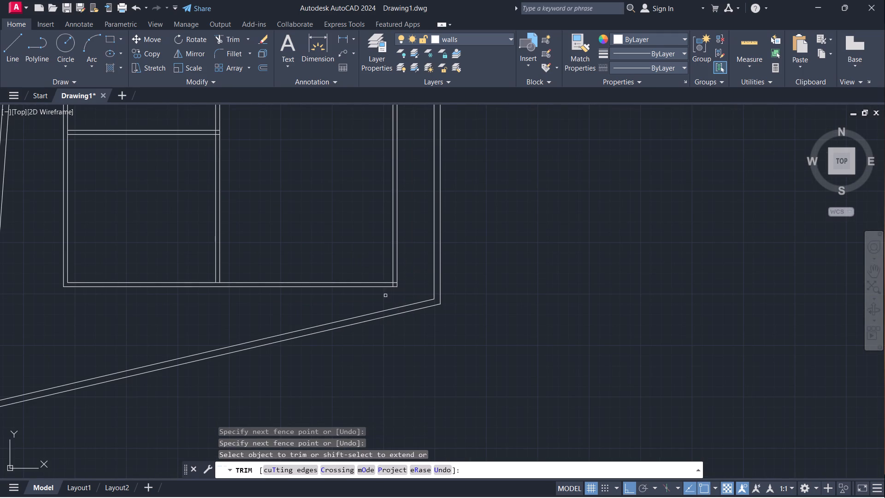
Trim the overlapping inner line ends at the house's lower-right and upper-right wall corners.
scroll(383, 290, up, 3)
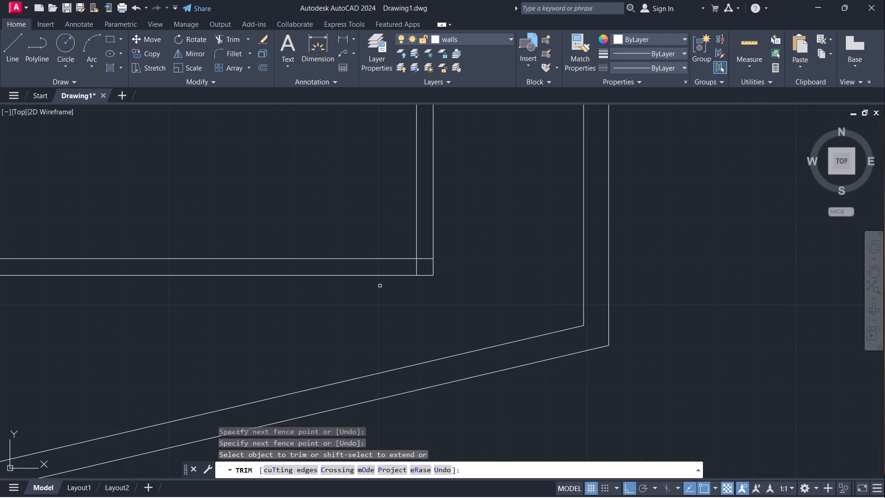
drag(425, 254, 411, 268)
scroll(410, 264, down, 4)
scroll(461, 229, down, 2)
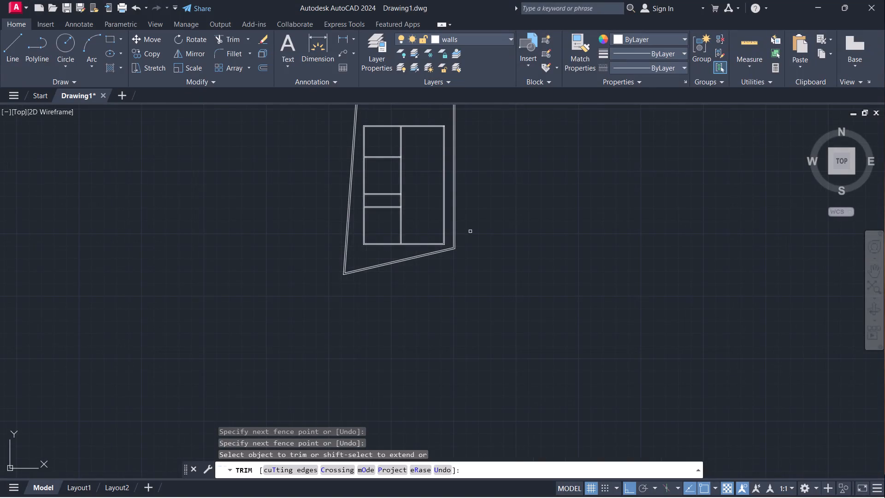
middle_drag(474, 223, 449, 370)
scroll(406, 259, up, 3)
scroll(423, 302, up, 3)
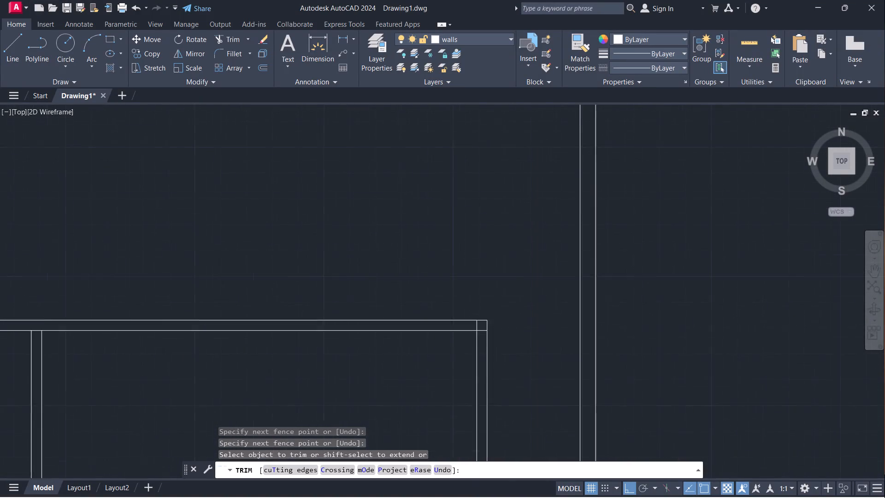
drag(494, 332, 508, 351)
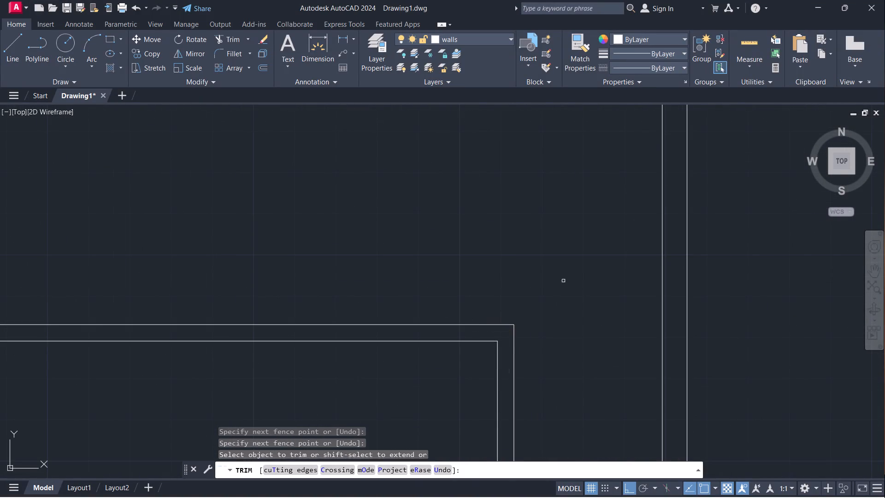
scroll(568, 276, down, 4)
middle_drag(668, 369, 581, 228)
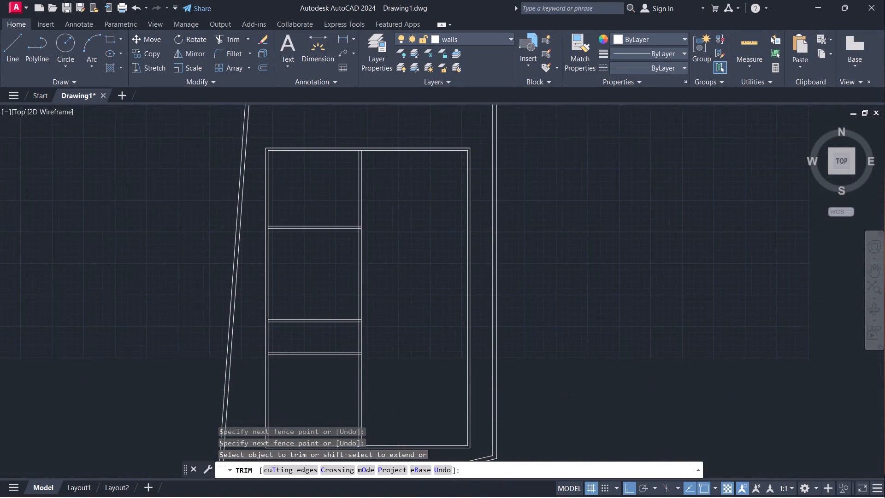
scroll(596, 237, down, 1)
scroll(531, 396, up, 3)
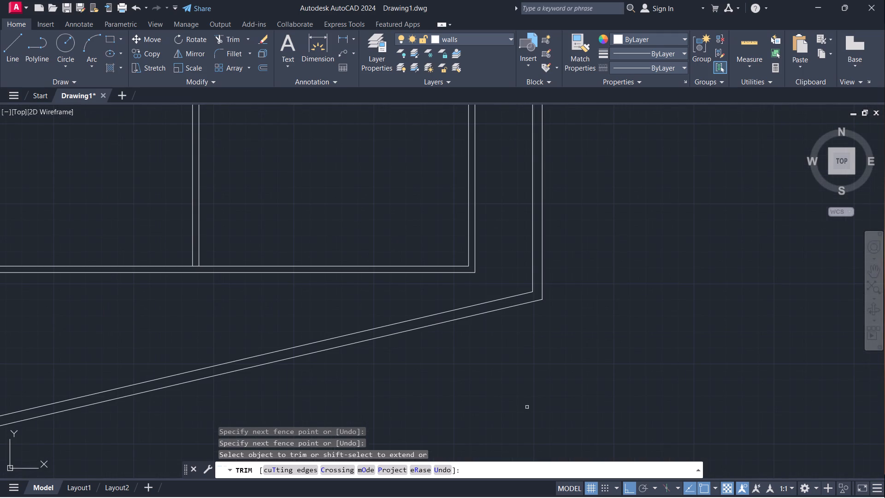
key(Escape)
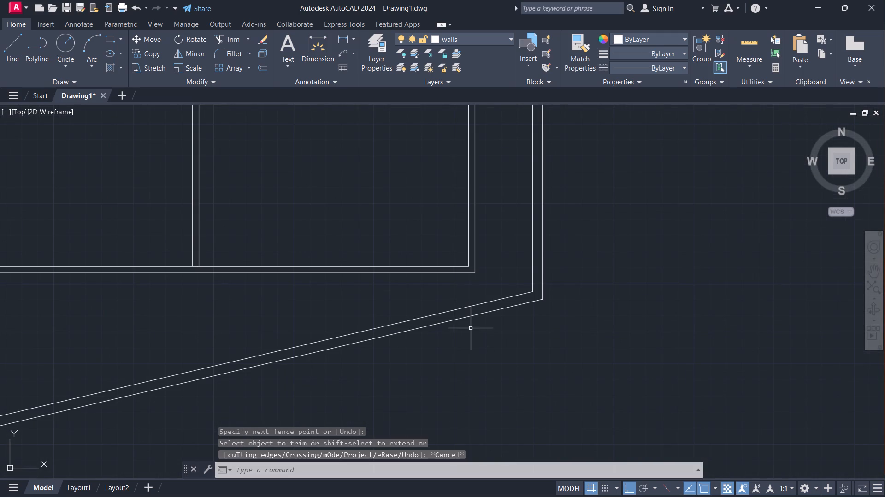
Measure the vertical gap from the house's outer lower-right corner to the plot's slanted inner wall line with an aligned dimension.
click(348, 38)
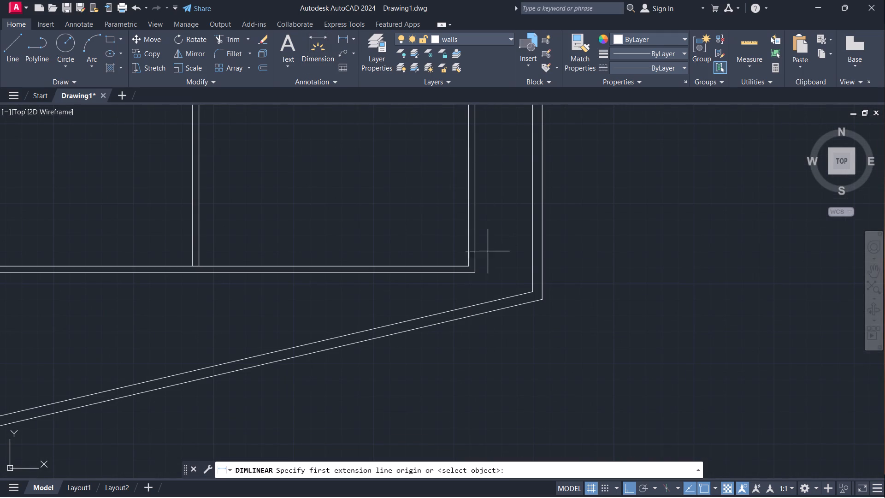
click(354, 37)
click(369, 79)
click(476, 275)
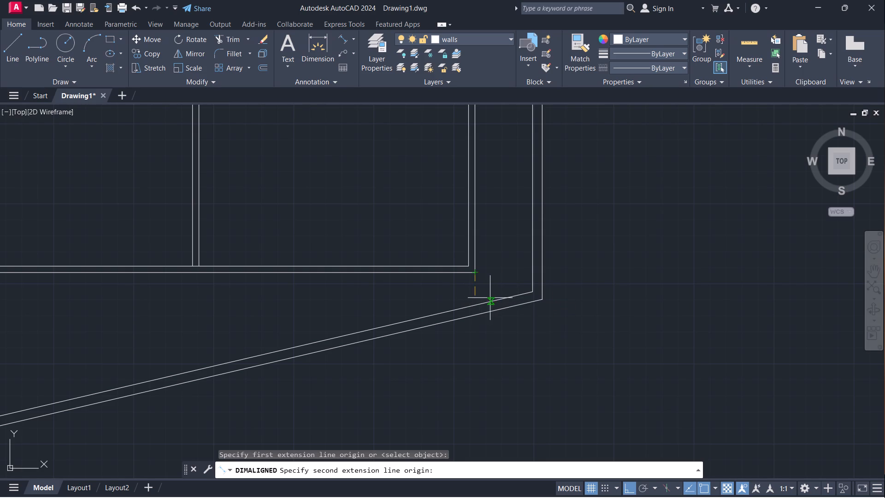
click(475, 304)
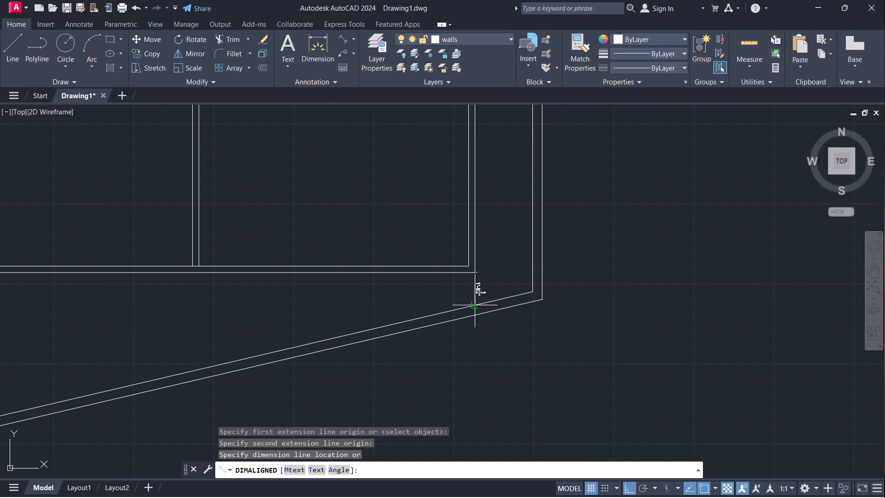
scroll(497, 285, up, 3)
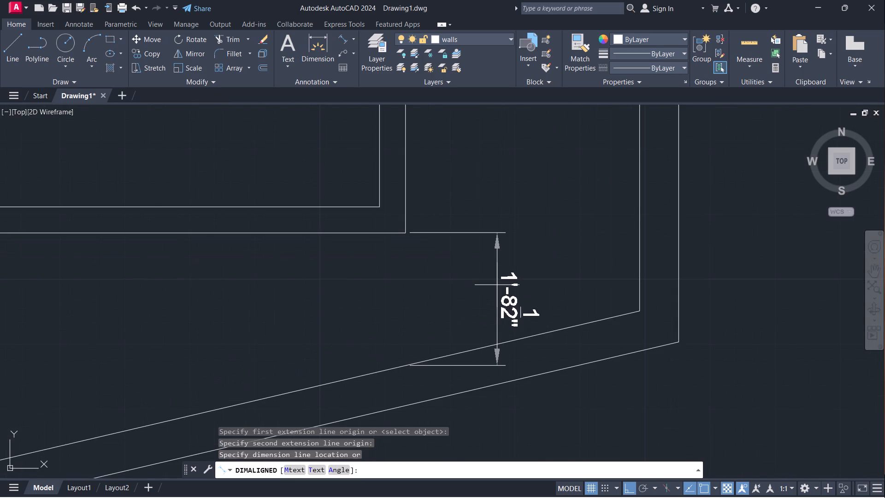
key(Escape)
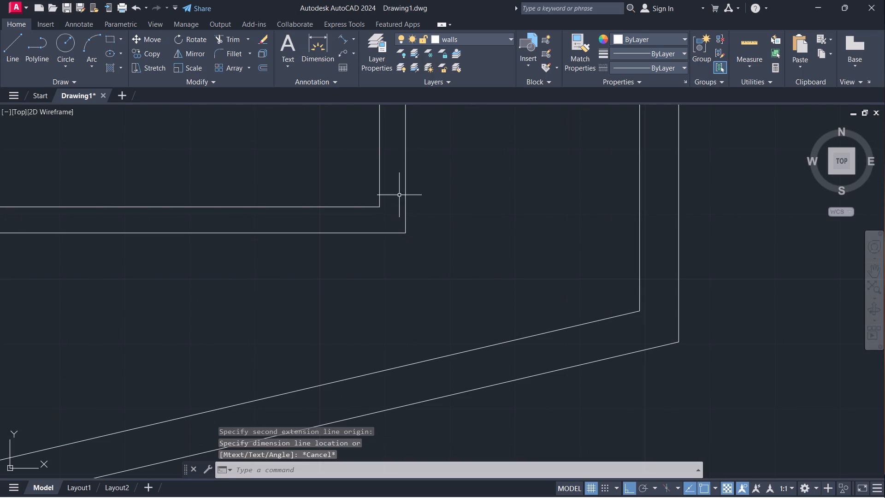
Turn ortho off and measure diagonally from the house's outer lower-right corner to the plot's slanted inner wall line.
key(space)
click(408, 237)
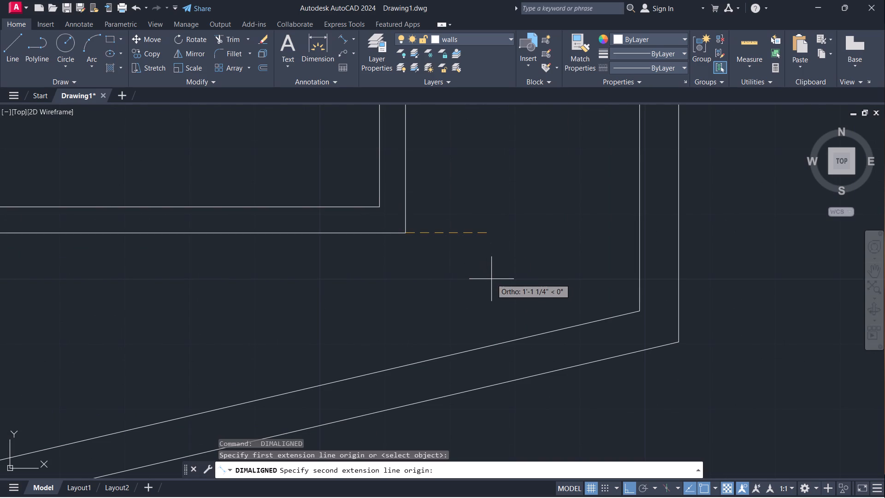
key(F8)
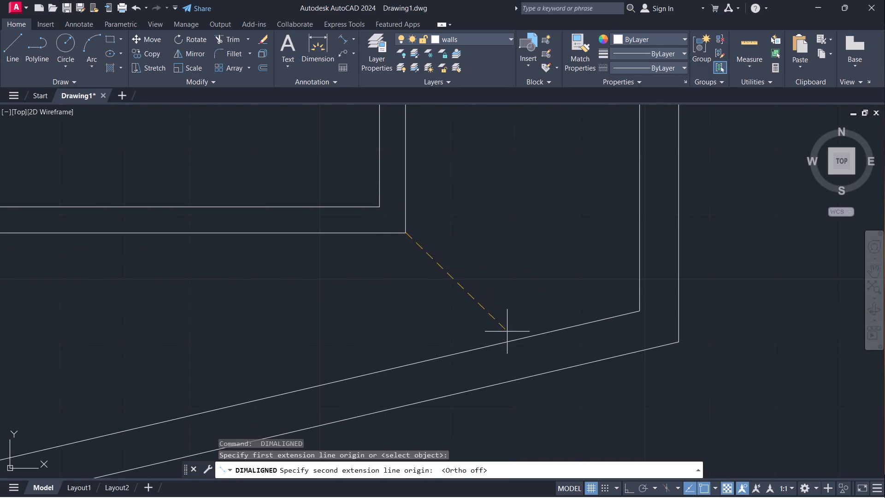
click(506, 342)
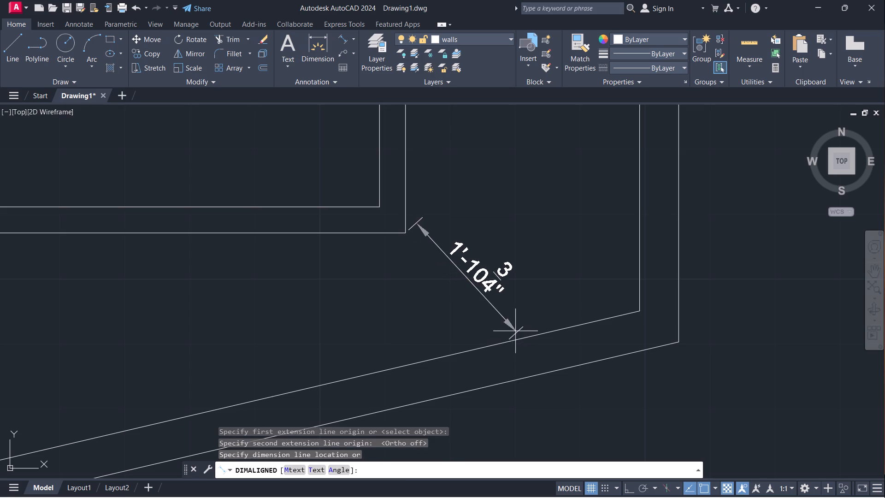
scroll(521, 319, up, 1)
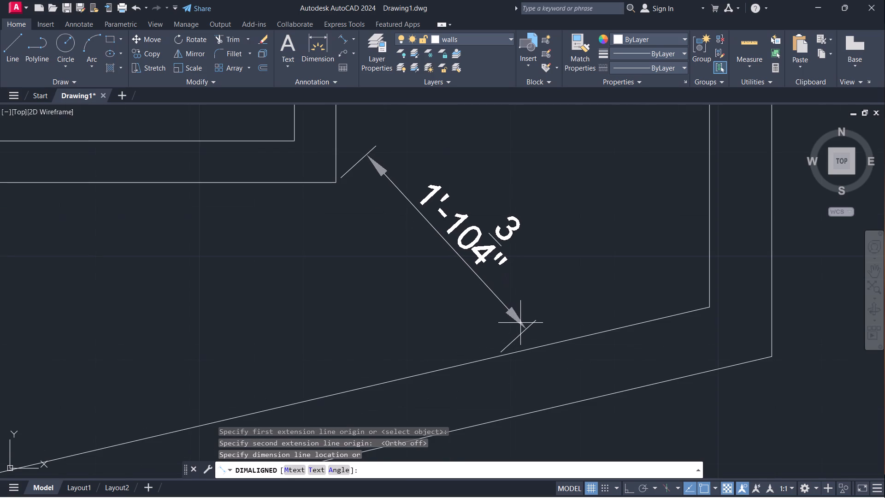
key(Escape)
Examine the overall house layout within the plot and the clearance around its lower-right corner.
scroll(520, 323, down, 2)
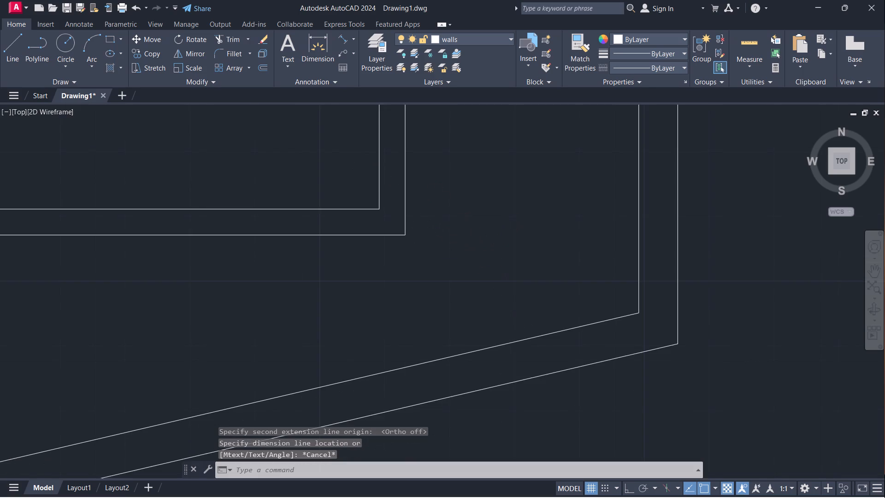
scroll(520, 323, down, 3)
middle_drag(515, 280, 531, 325)
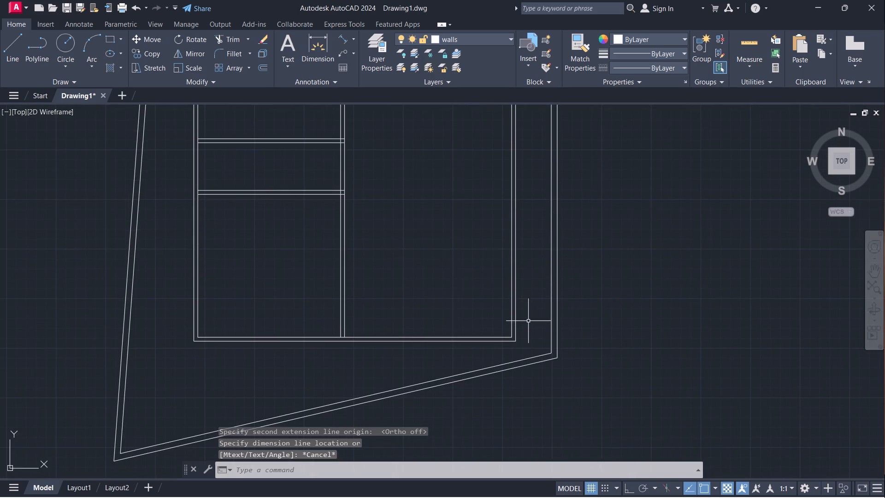
scroll(526, 312, down, 2)
middle_drag(486, 267, 431, 299)
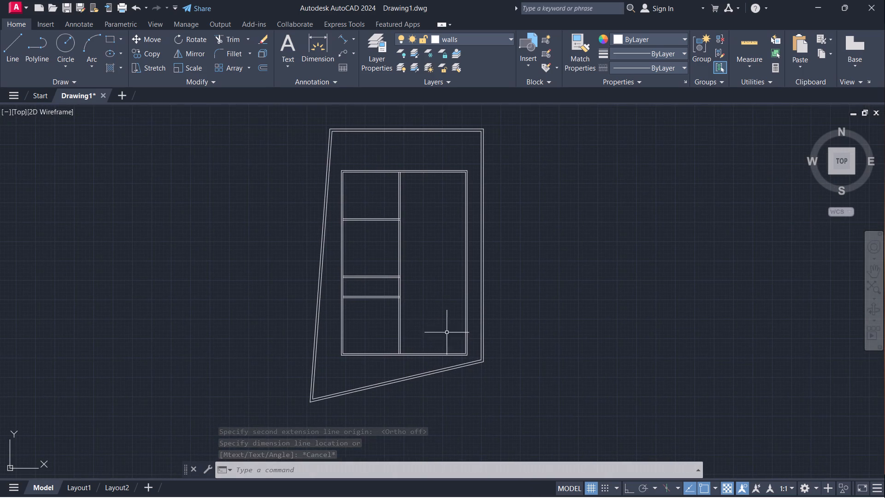
scroll(456, 374, up, 3)
middle_drag(413, 330, 406, 342)
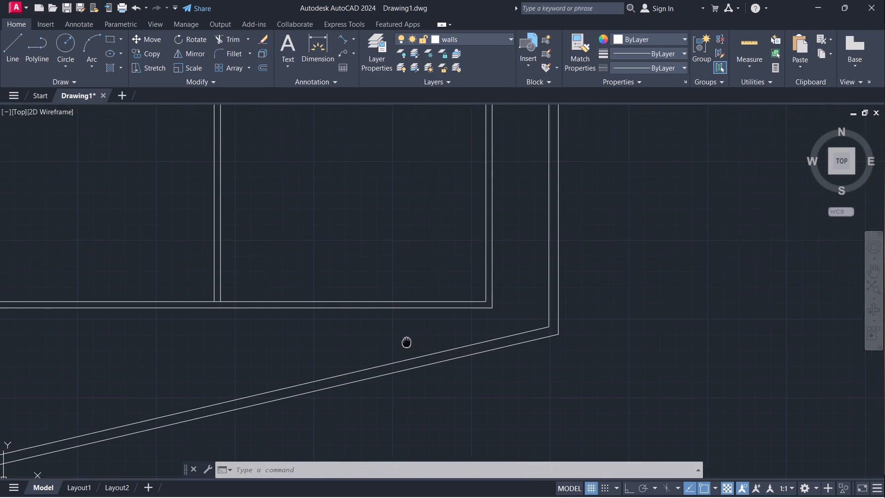
middle_drag(406, 342, 400, 356)
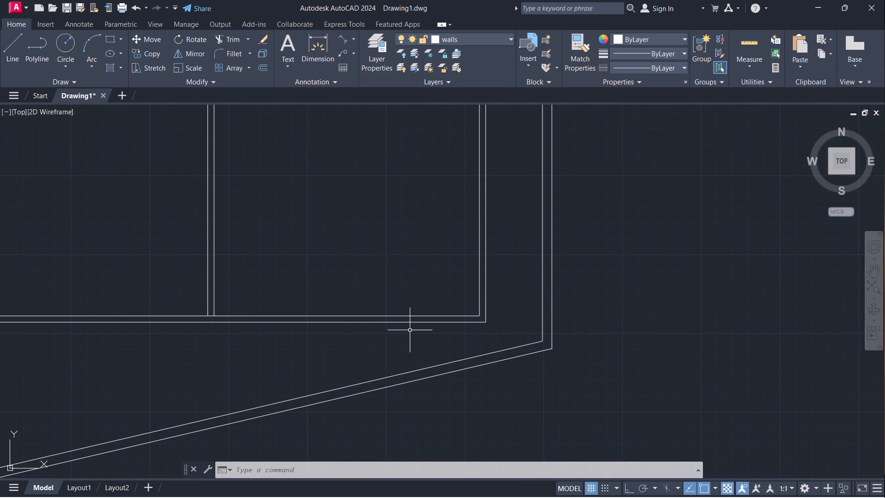
scroll(407, 326, down, 2)
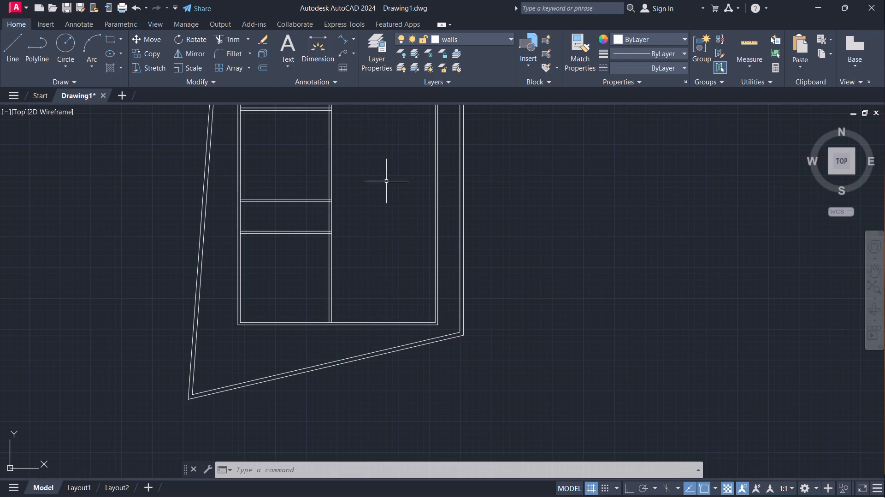
Measure the clear width between the central partition and the house's right wall along the bottom wall with a linear dimension.
click(352, 38)
click(353, 56)
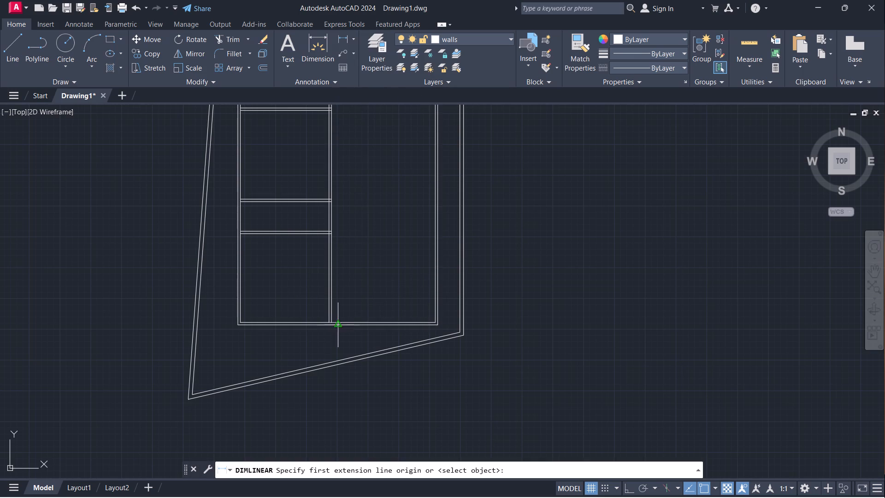
scroll(337, 326, up, 3)
click(312, 312)
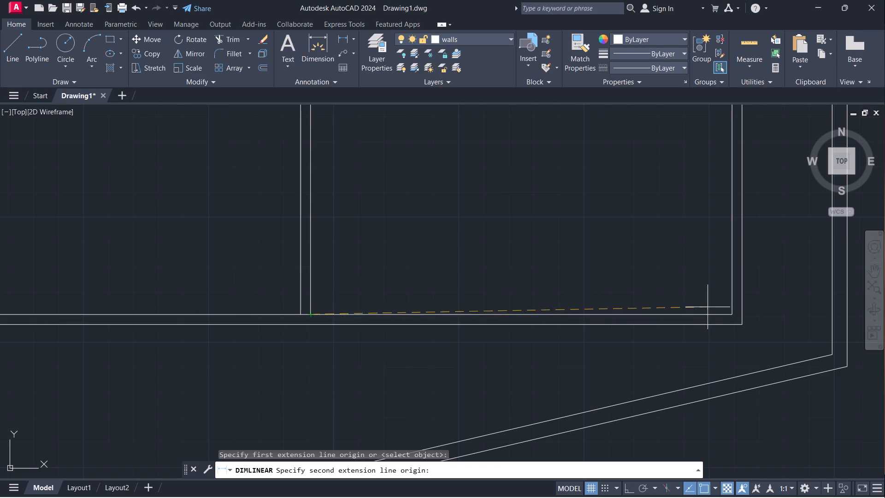
click(732, 314)
scroll(667, 278, up, 1)
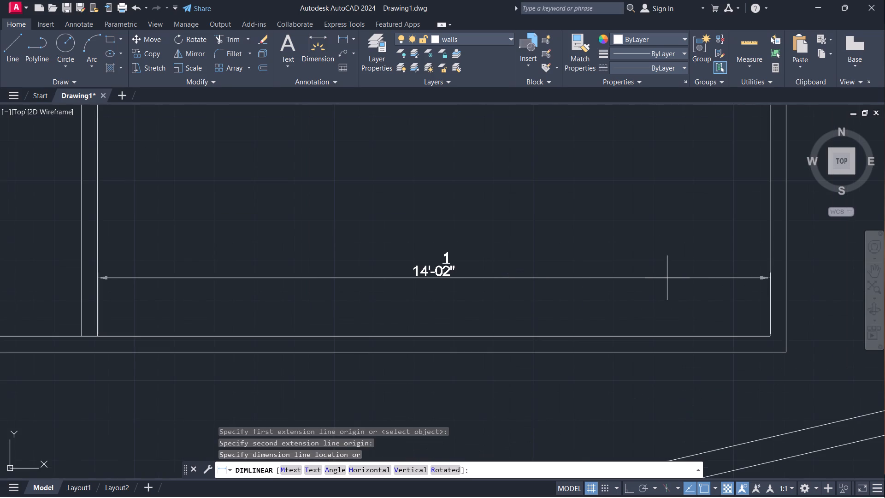
scroll(667, 278, down, 2)
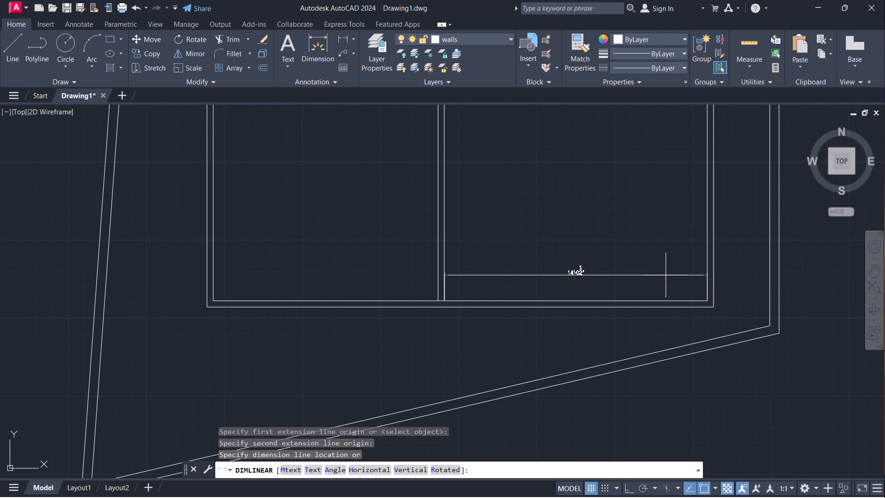
key(Escape)
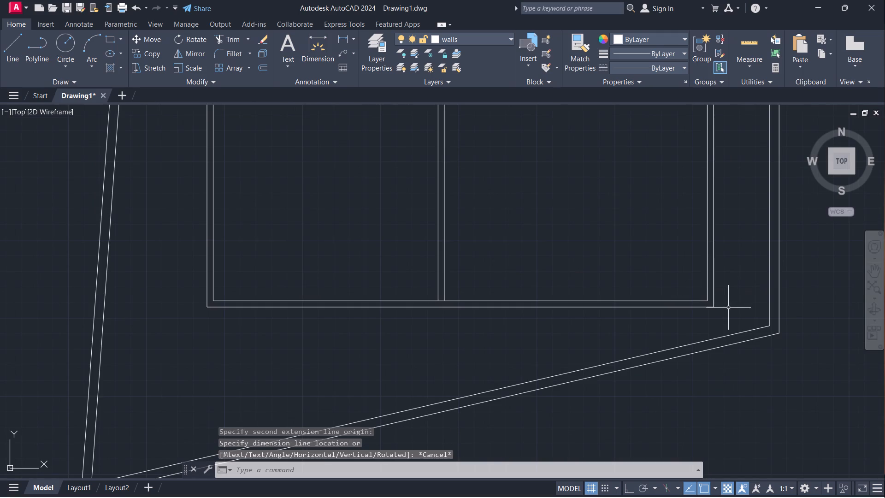
Turn ortho on and measure the horizontal gap between the house's right outer wall line and the plot's right inner wall line.
key(space)
click(716, 273)
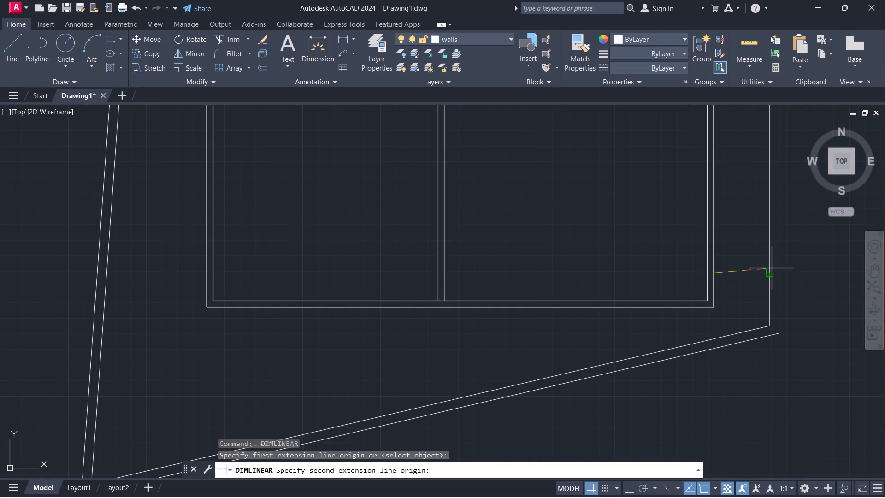
key(F8)
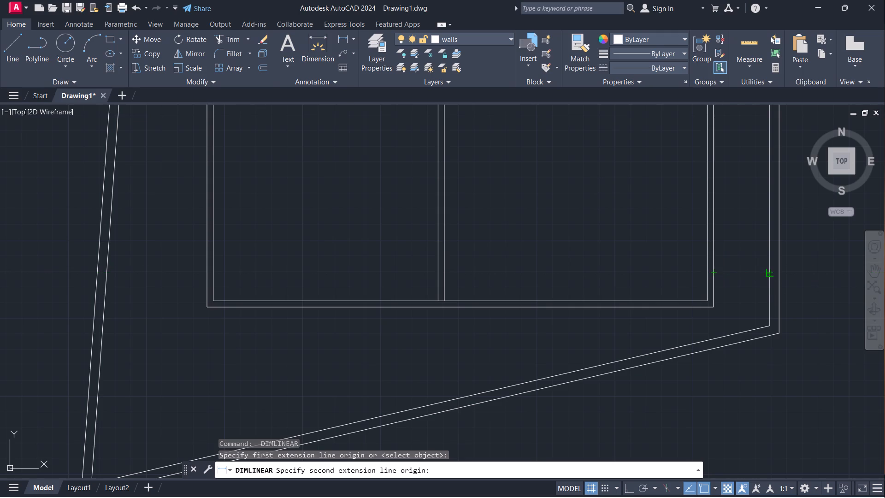
click(773, 275)
scroll(752, 264, up, 1)
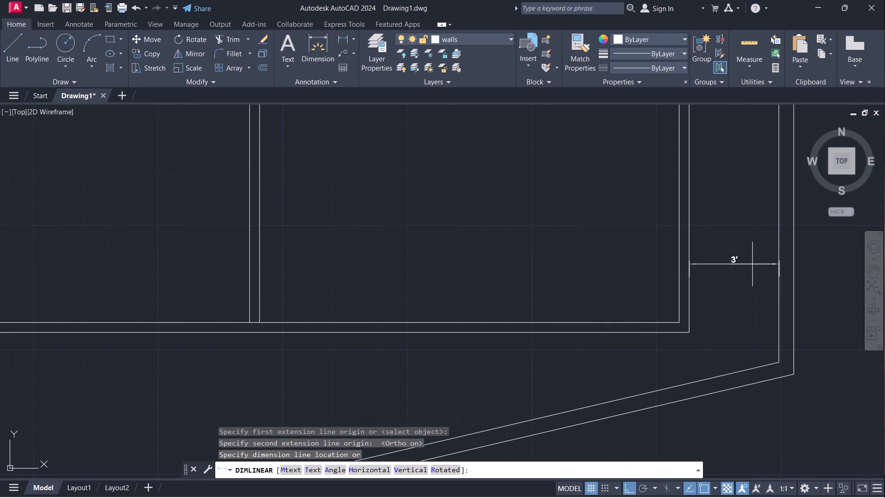
key(Escape)
Offset the inner line of the house's right wall 5' toward the interior.
scroll(600, 285, down, 1)
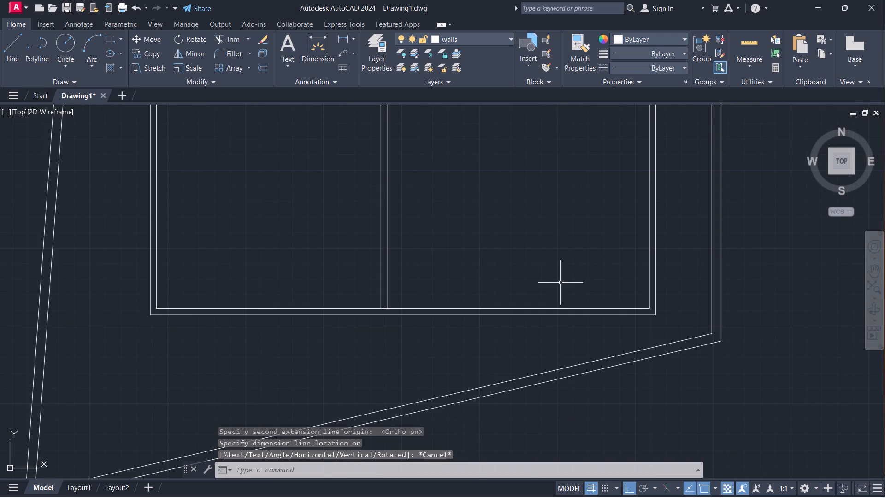
scroll(564, 270, down, 1)
middle_drag(583, 261, 583, 260)
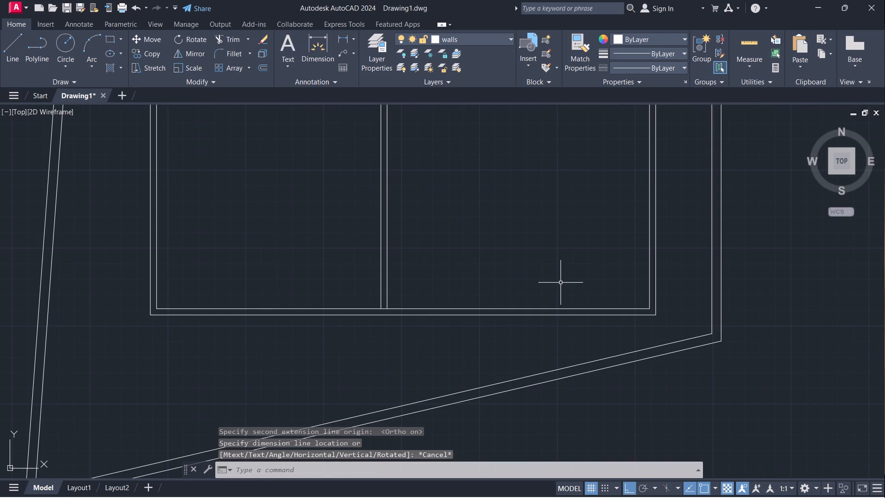
middle_drag(583, 260, 511, 295)
middle_drag(513, 286, 467, 297)
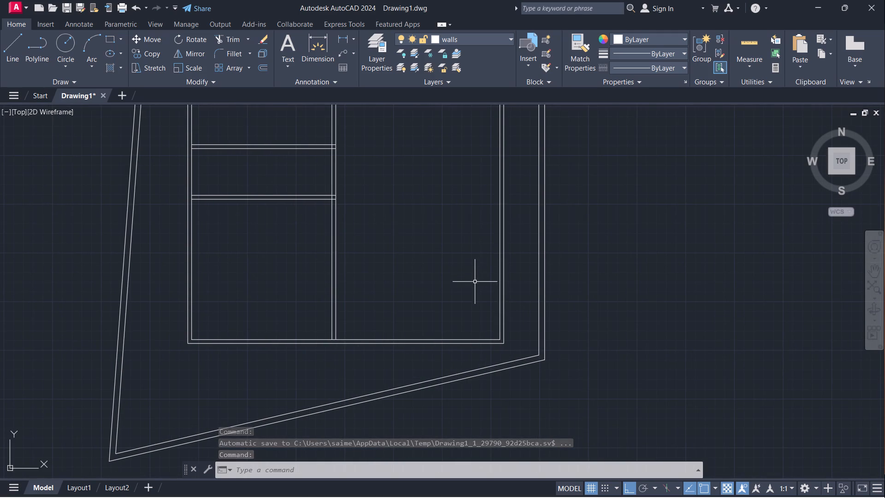
scroll(475, 283, down, 2)
middle_drag(466, 271, 438, 295)
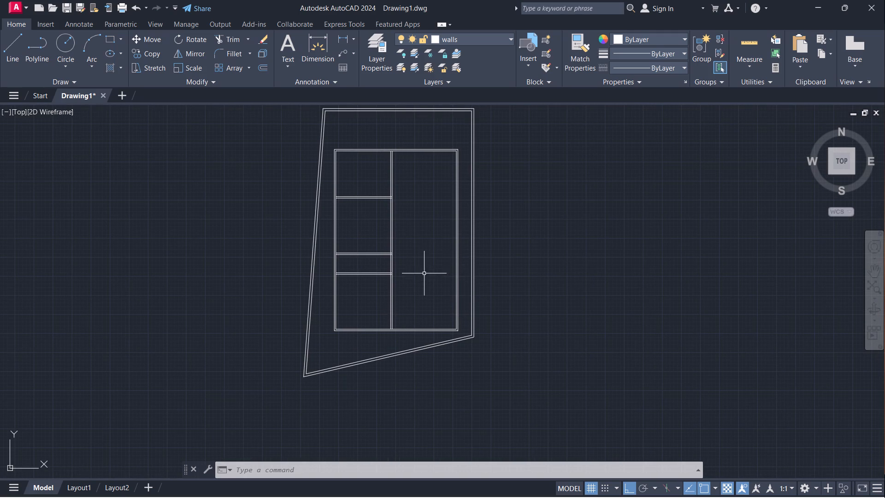
key(o)
key(Return)
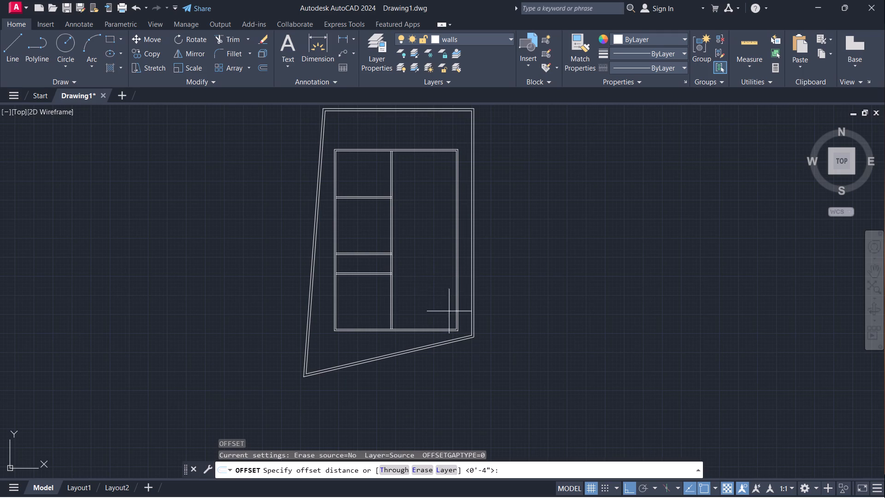
scroll(449, 312, up, 3)
click(478, 302)
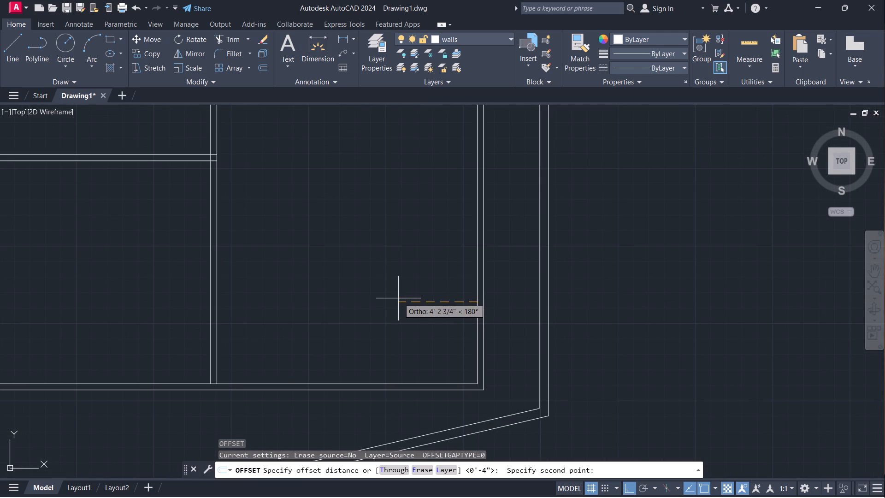
text(5'\)
key(BackSpace)
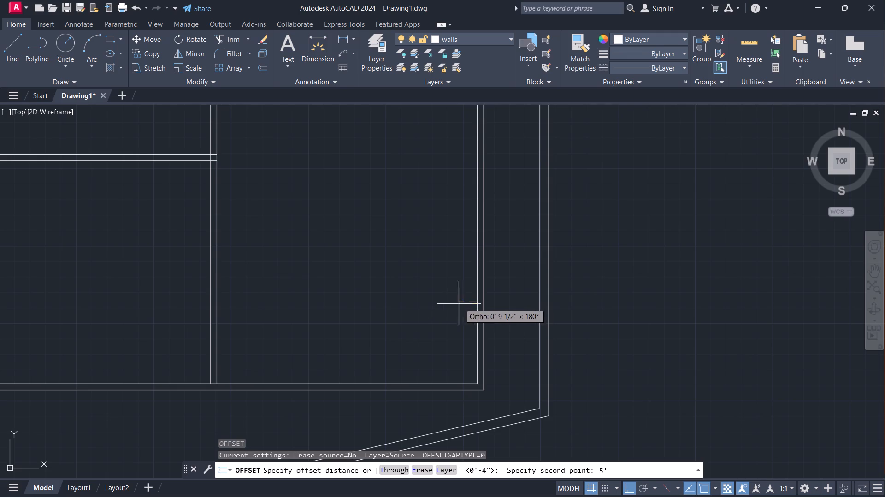
key(space)
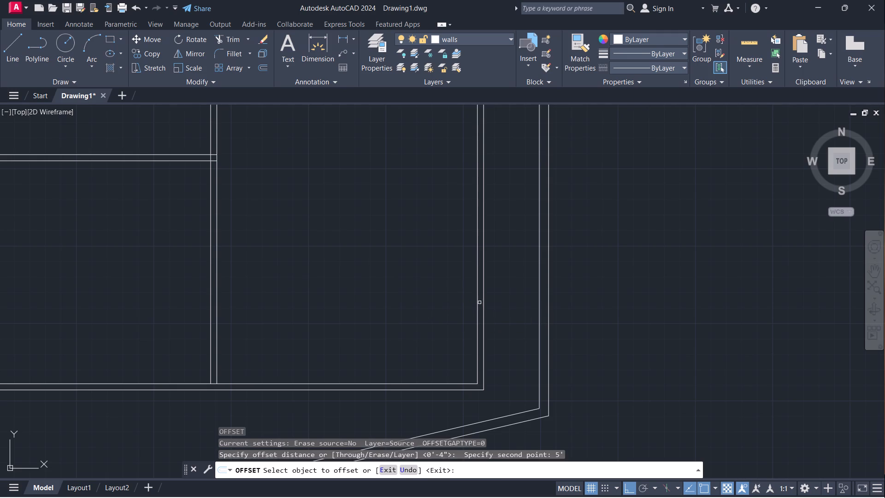
click(477, 304)
click(413, 308)
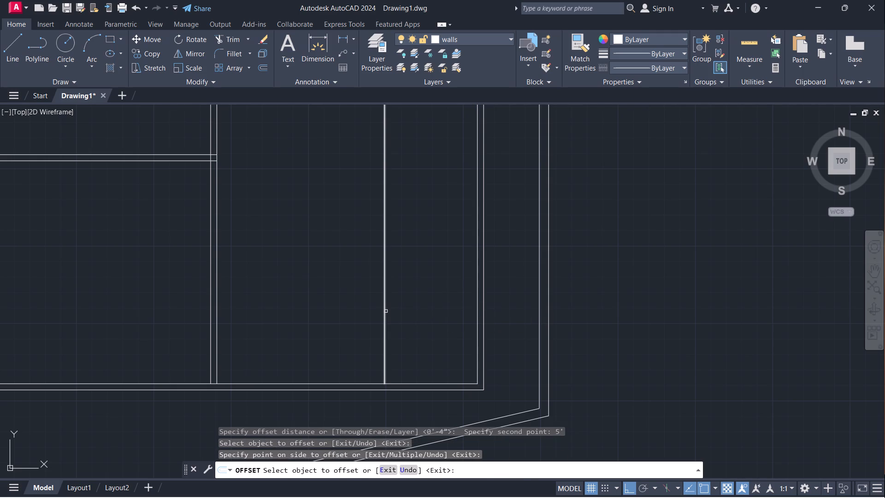
key(Escape)
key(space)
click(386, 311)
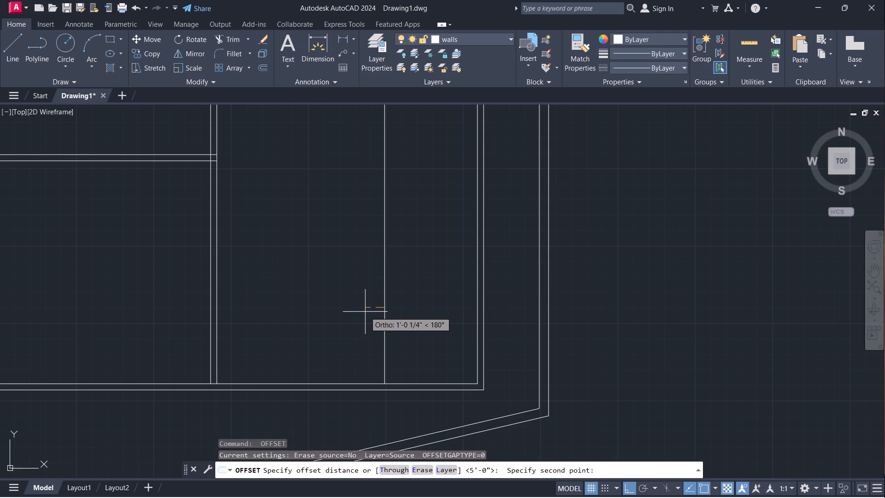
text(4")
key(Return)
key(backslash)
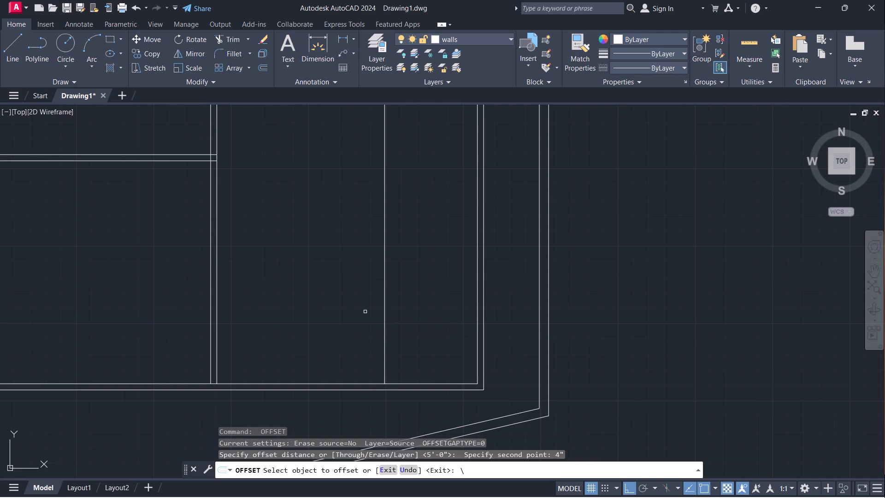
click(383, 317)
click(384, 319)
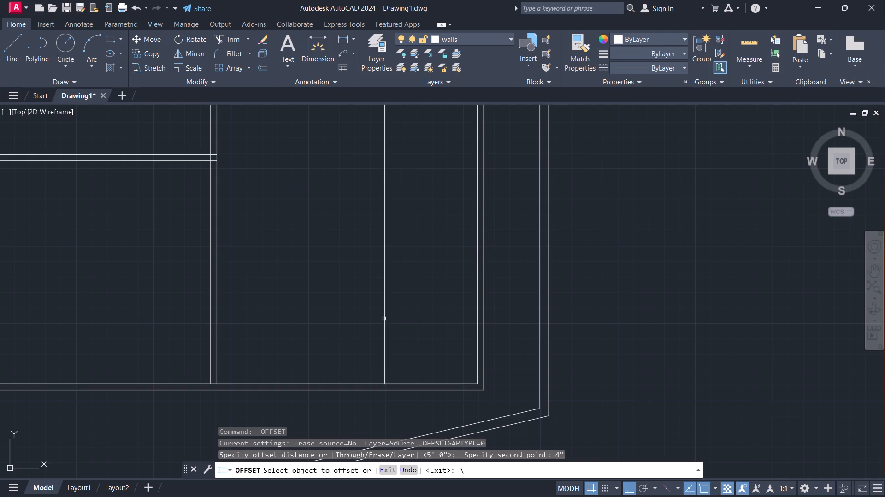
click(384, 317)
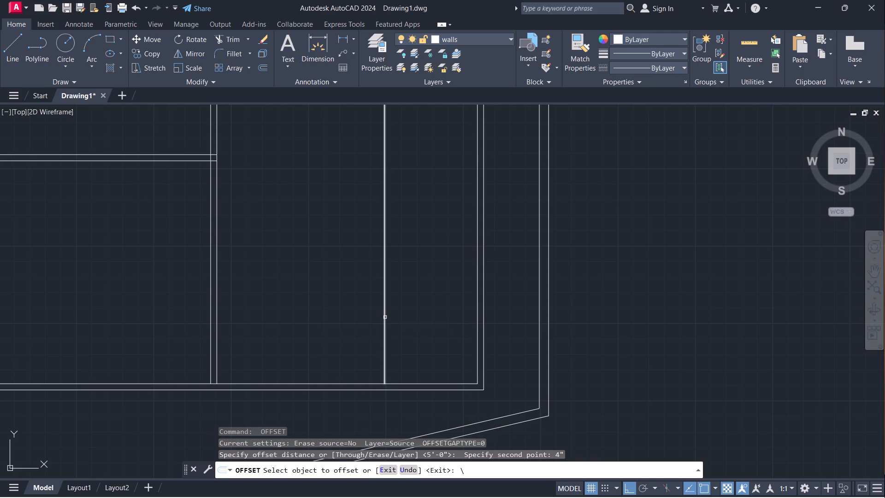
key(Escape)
Offset the new vertical line 4" toward the central partition to give the wall its thickness.
key(space)
click(385, 317)
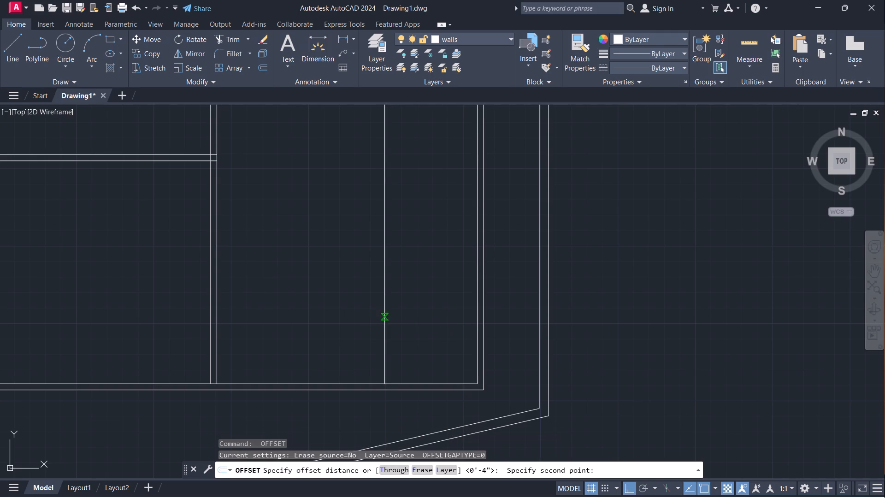
text(4")
key(space)
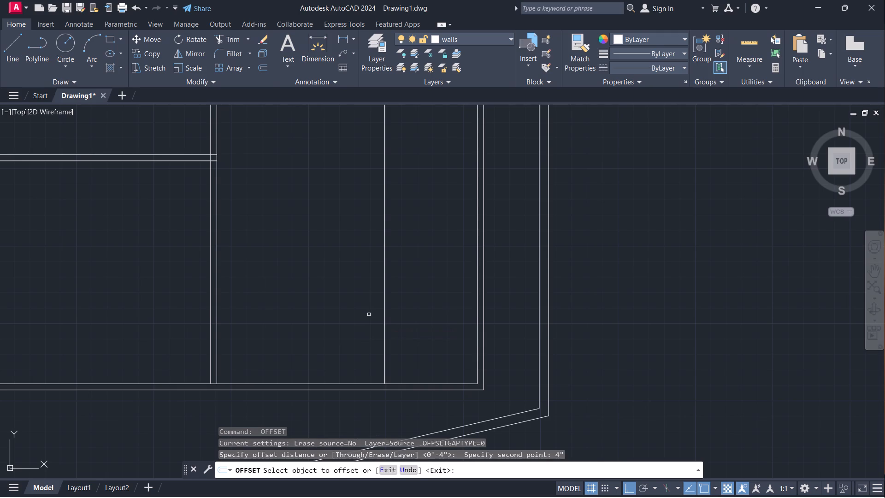
click(384, 305)
click(367, 308)
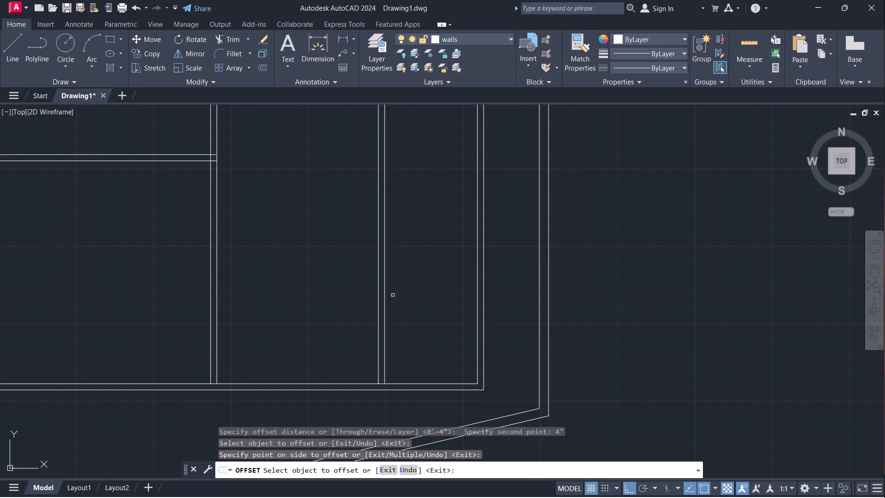
key(Escape)
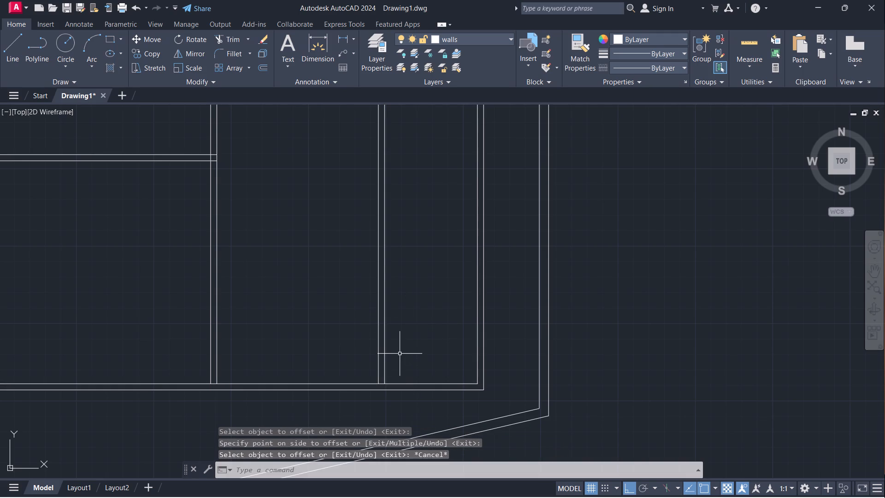
Offset the inner line of the house's bottom wall 7' upward into the interior.
key(space)
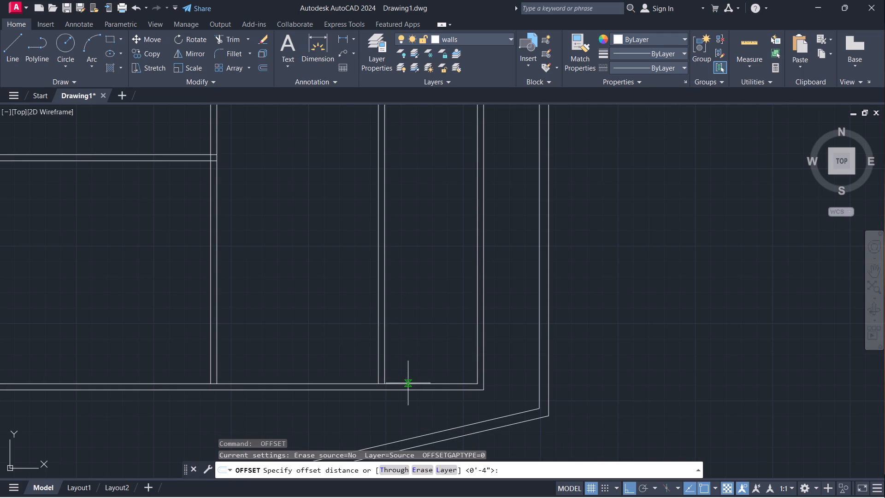
click(408, 384)
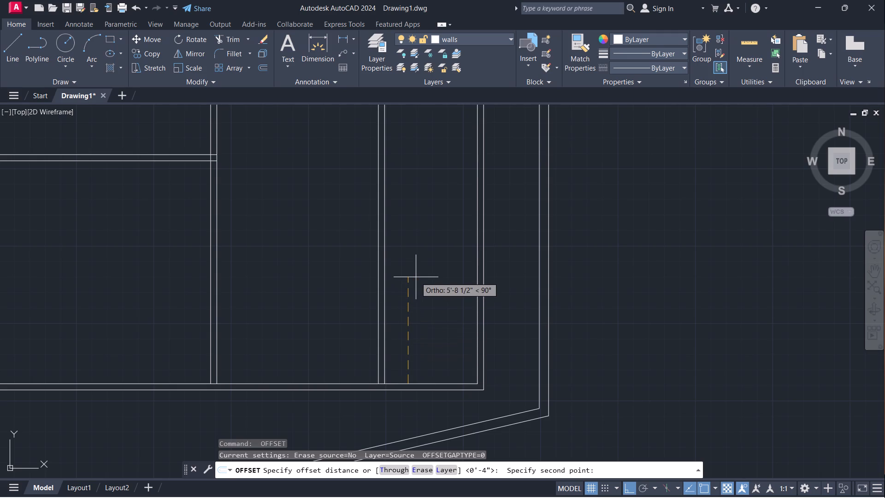
key(7)
key(apostrophe)
key(Return)
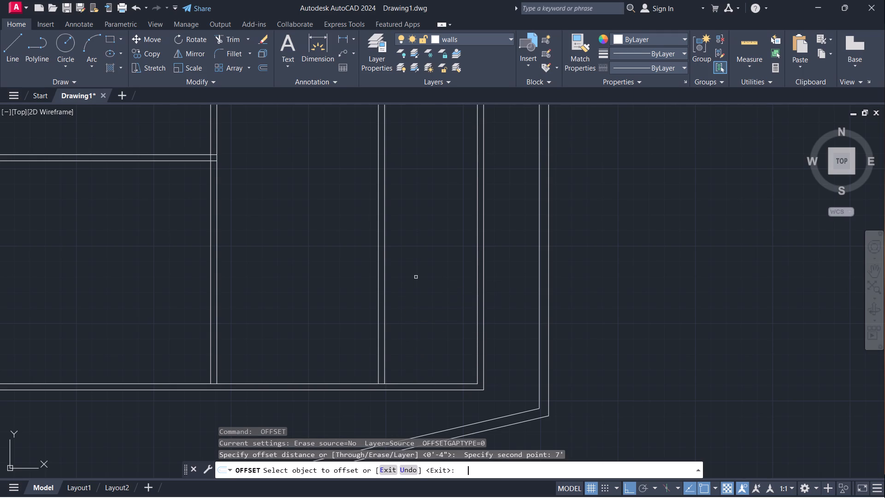
drag(428, 383, 429, 379)
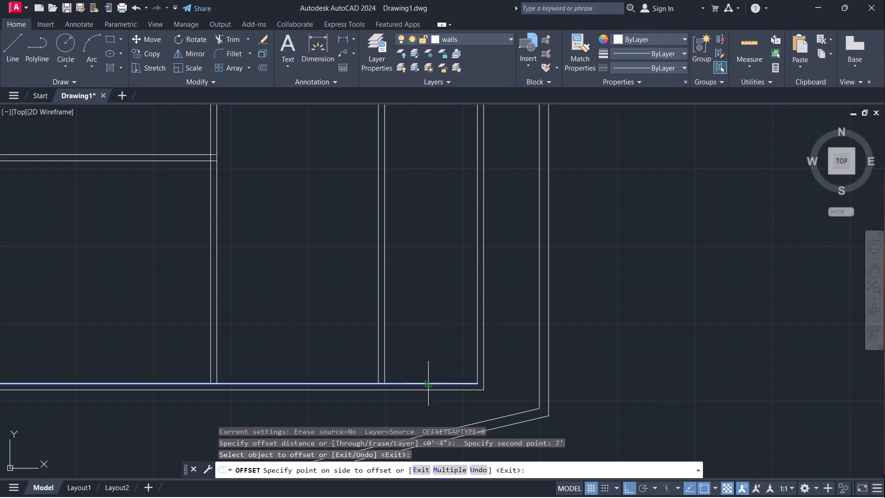
drag(429, 379, 433, 350)
click(433, 251)
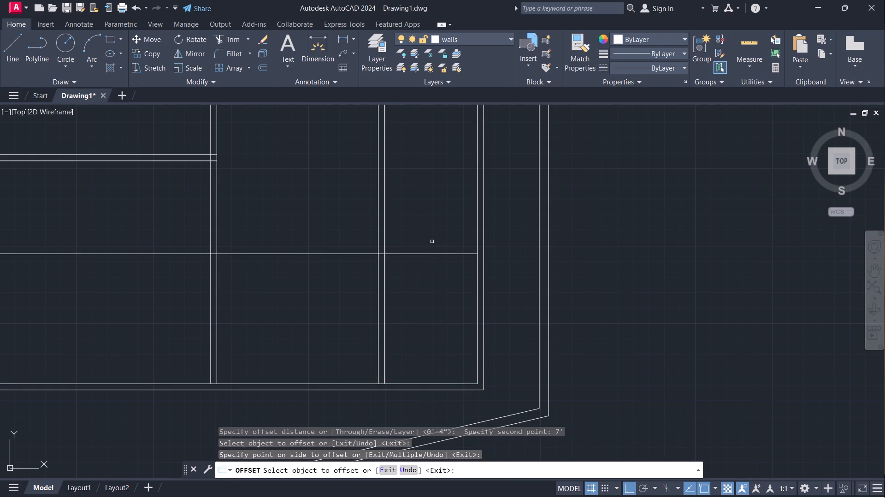
middle_drag(431, 242, 386, 303)
scroll(384, 319, up, 2)
key(Escape)
Offset the new horizontal line 4" upward to give the wall its thickness.
key(space)
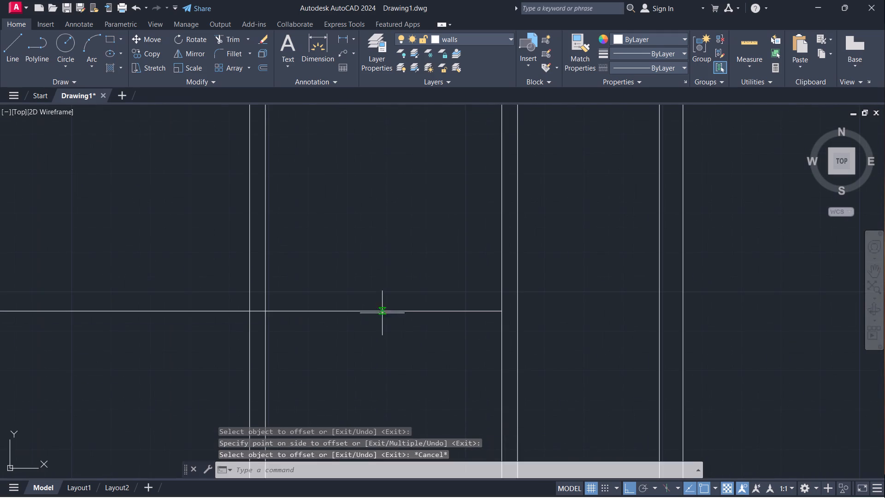
click(374, 312)
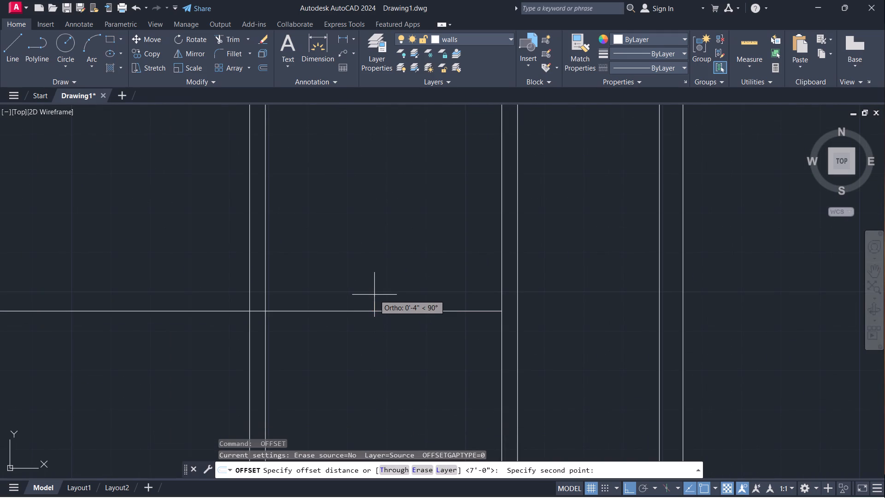
text(4")
key(Return)
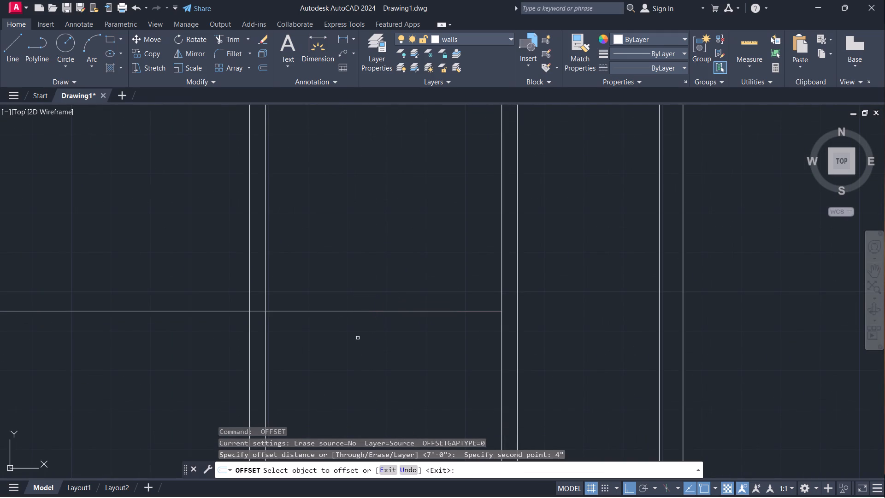
click(370, 311)
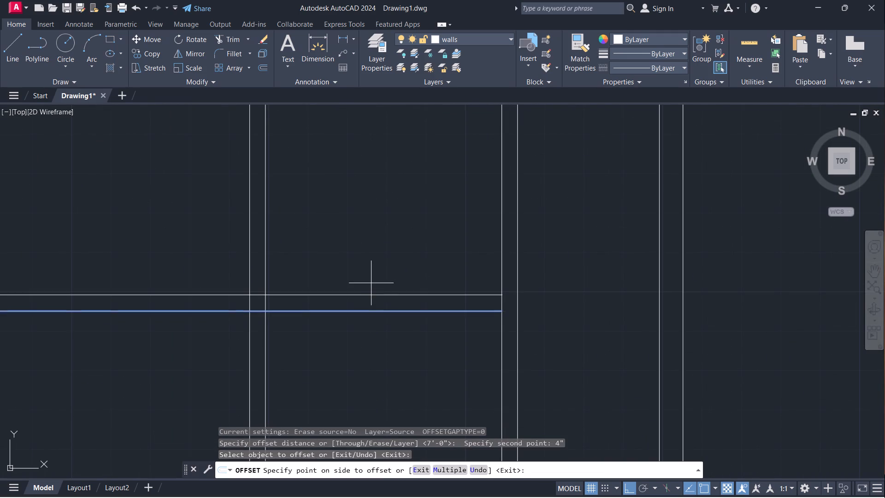
click(373, 278)
key(Escape)
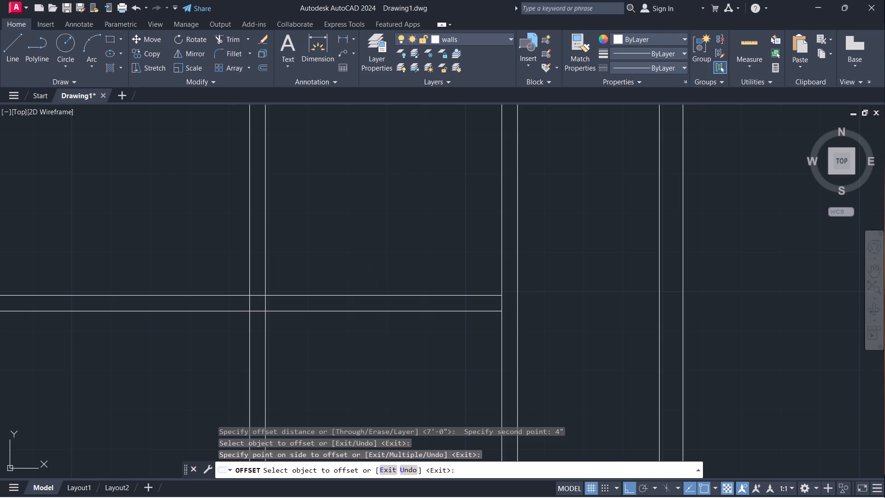
Trim the overrunning wall lines at the upper-left corner of the small room in the house's lower-right corner, leaving a clean wall joint.
text(tr)
key(Return)
drag(313, 259, 217, 328)
key(ctrl+z)
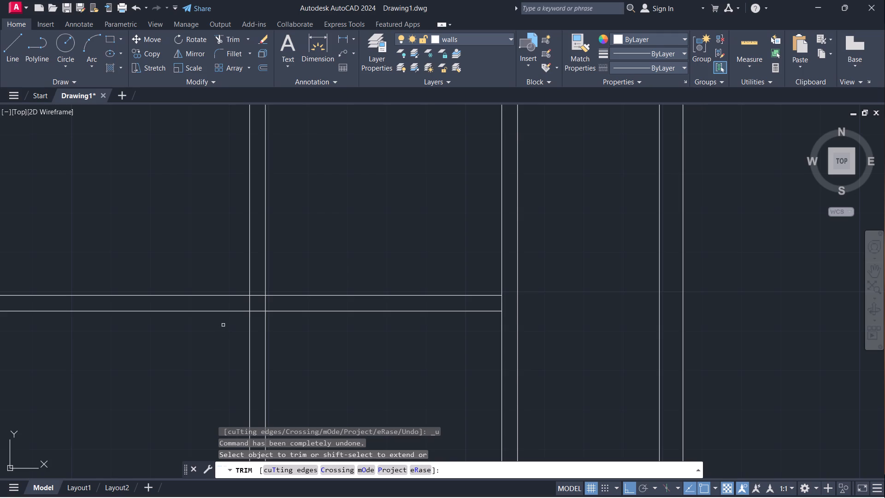
drag(286, 254, 210, 297)
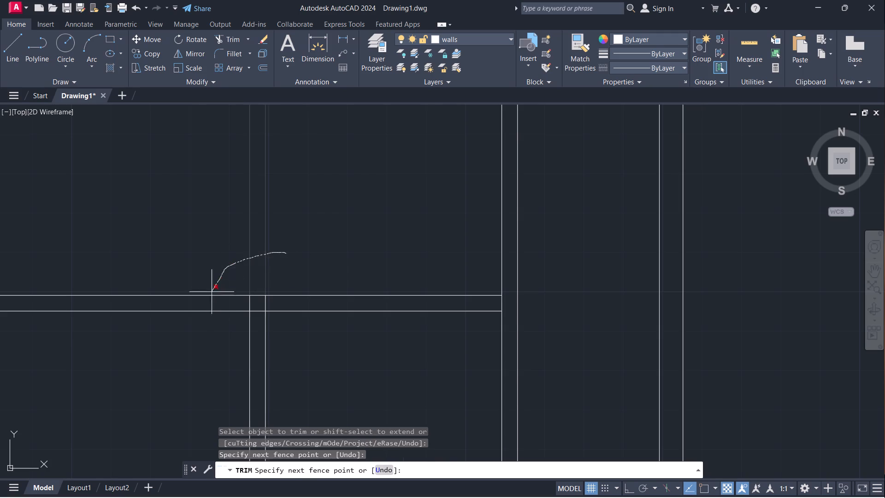
drag(210, 297, 205, 343)
scroll(401, 205, down, 2)
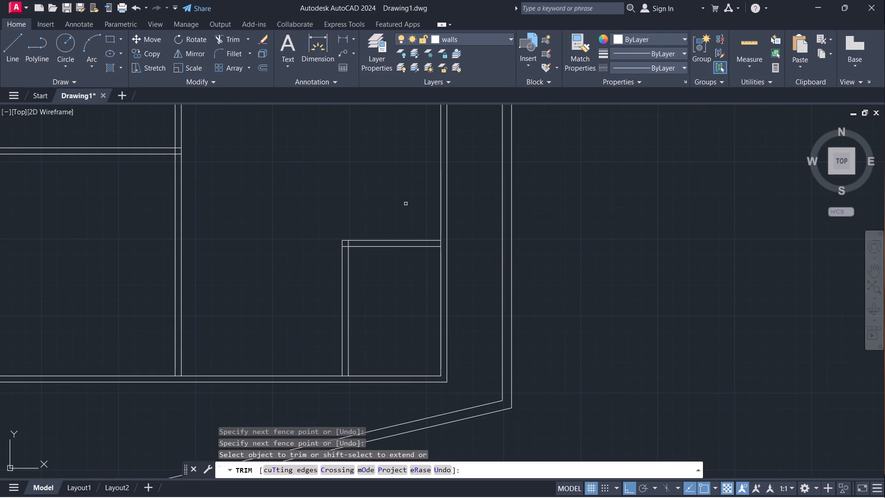
scroll(362, 241, up, 3)
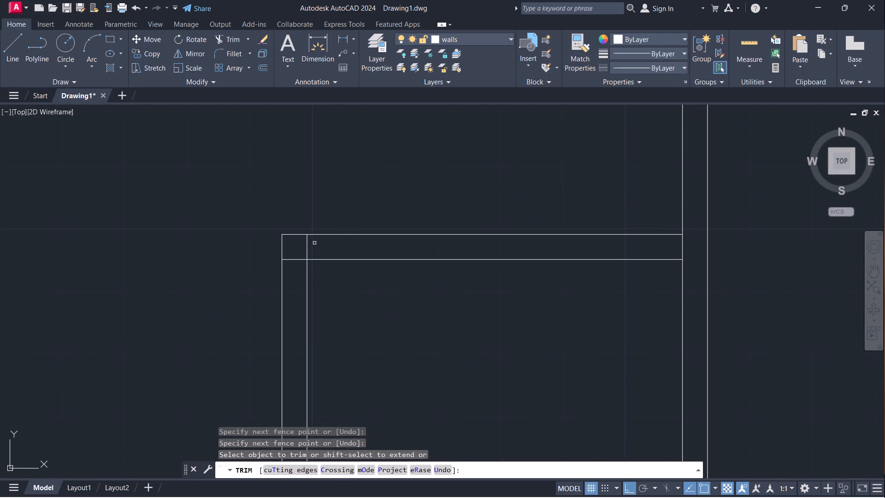
drag(314, 243, 293, 267)
key(Escape)
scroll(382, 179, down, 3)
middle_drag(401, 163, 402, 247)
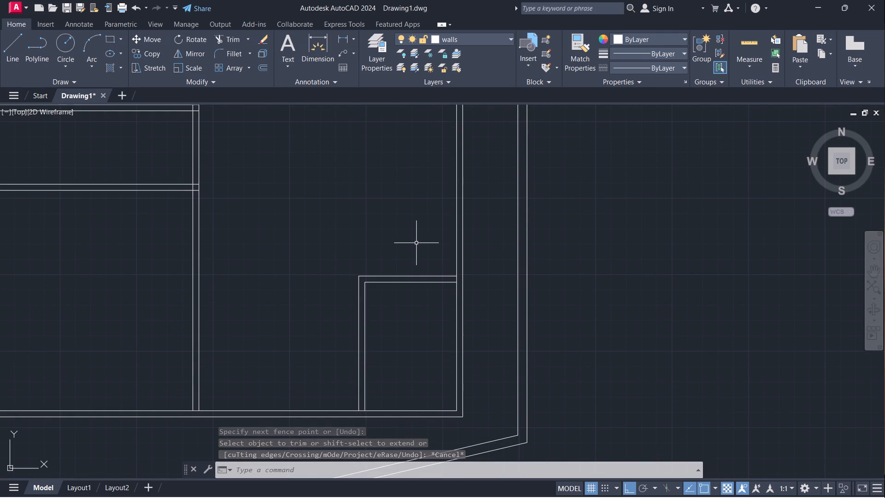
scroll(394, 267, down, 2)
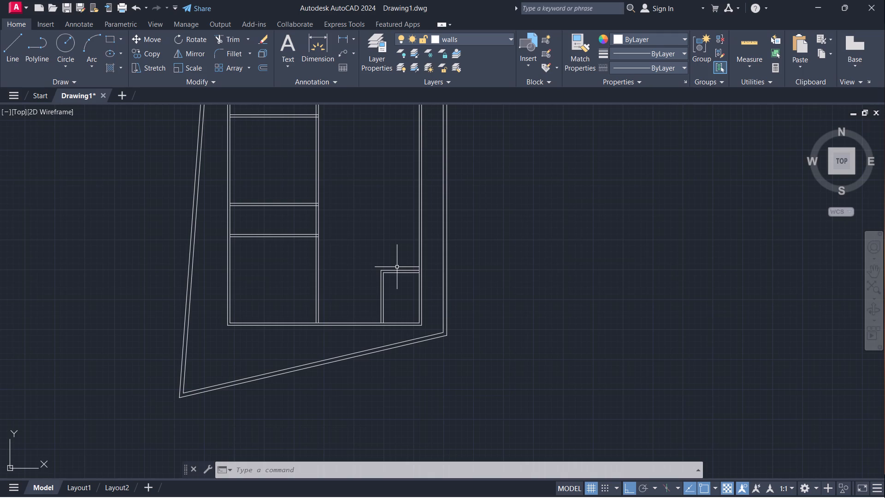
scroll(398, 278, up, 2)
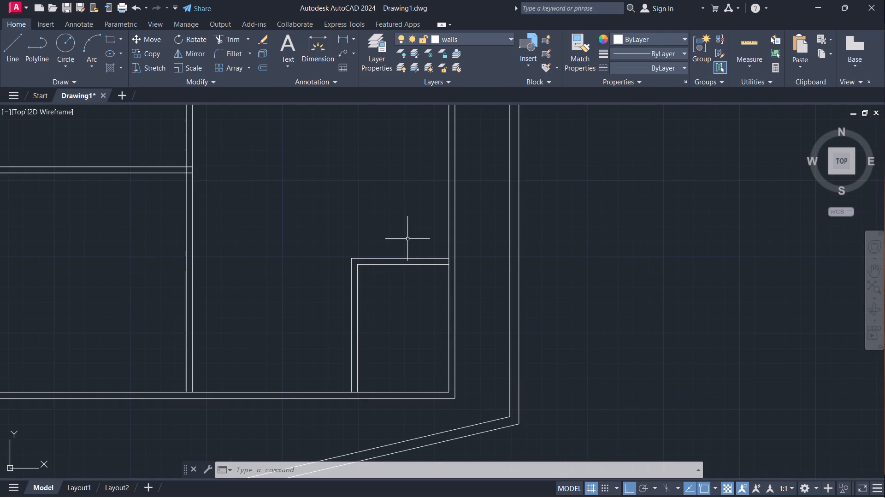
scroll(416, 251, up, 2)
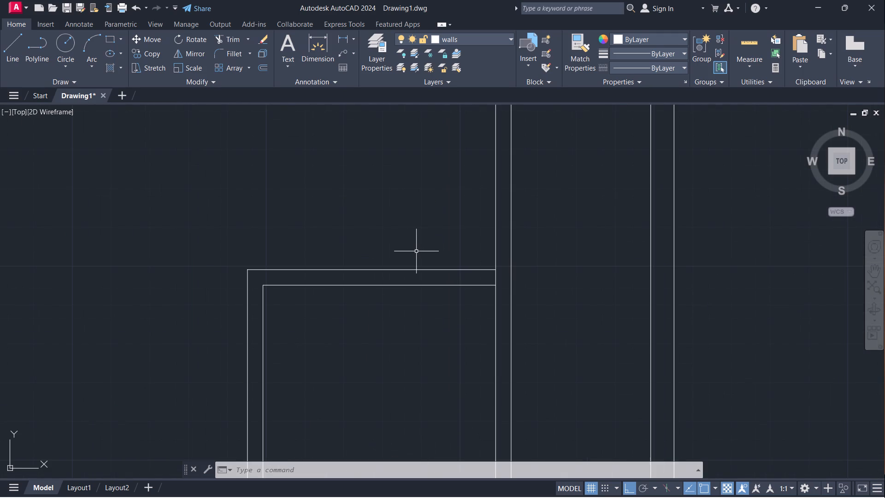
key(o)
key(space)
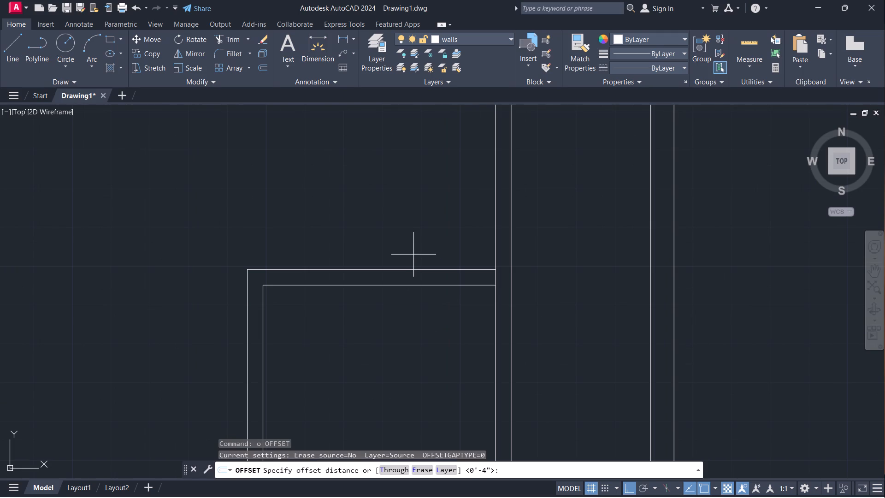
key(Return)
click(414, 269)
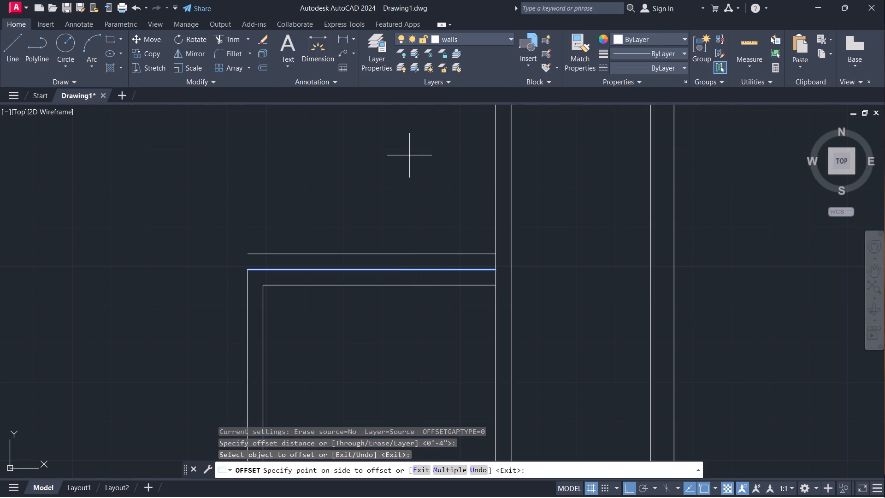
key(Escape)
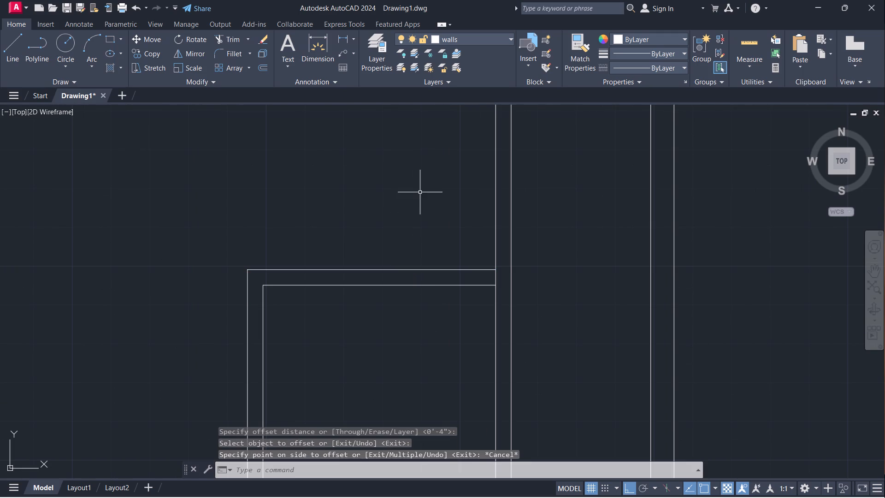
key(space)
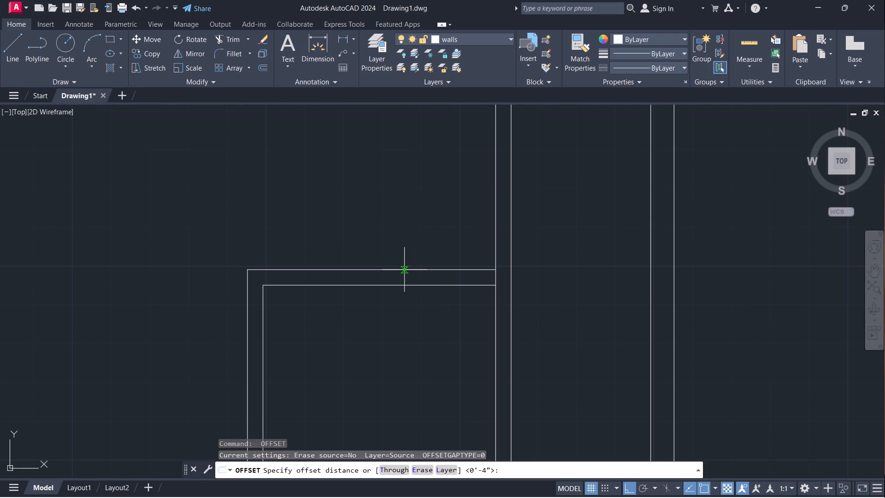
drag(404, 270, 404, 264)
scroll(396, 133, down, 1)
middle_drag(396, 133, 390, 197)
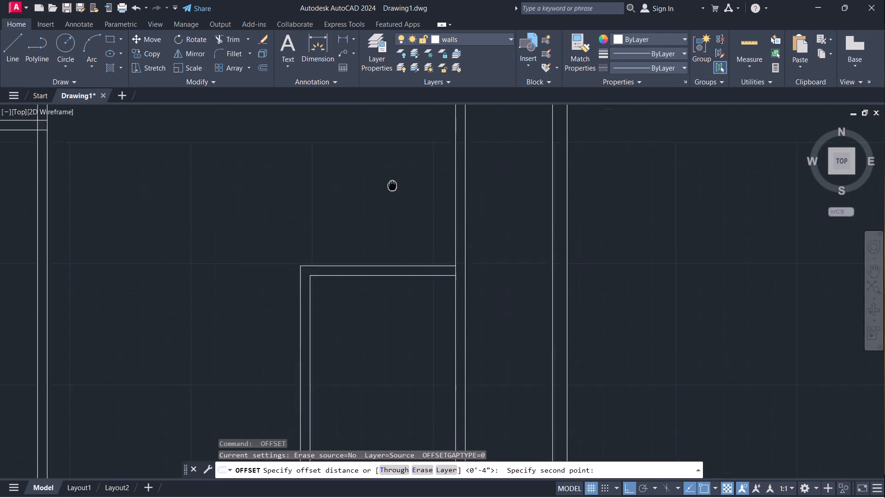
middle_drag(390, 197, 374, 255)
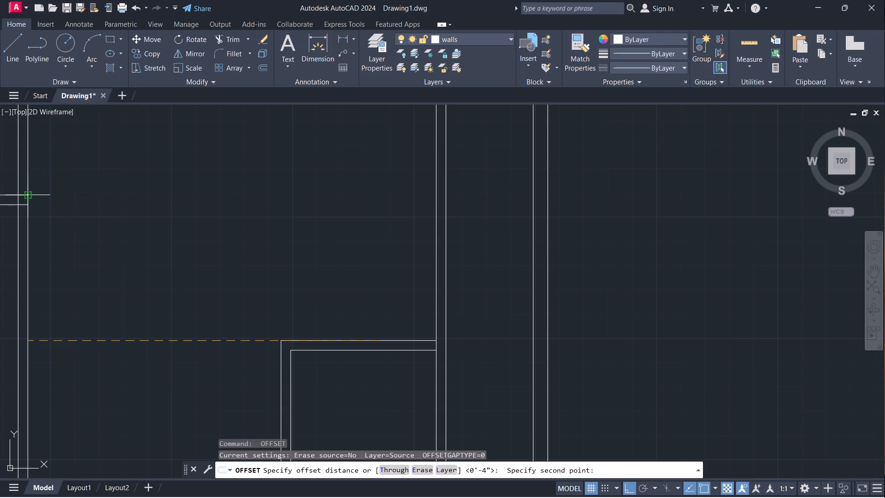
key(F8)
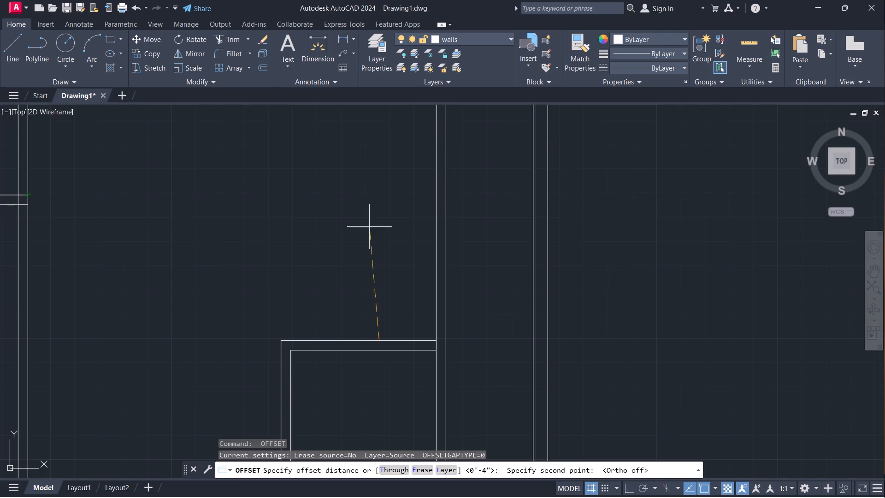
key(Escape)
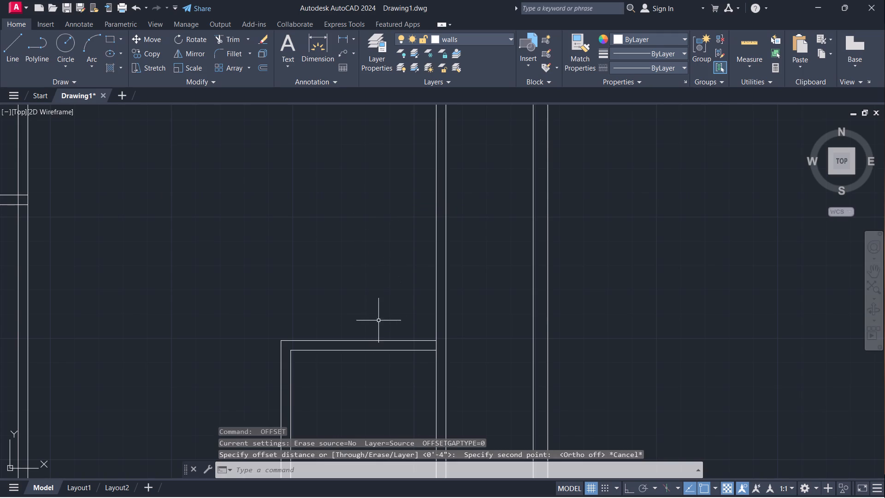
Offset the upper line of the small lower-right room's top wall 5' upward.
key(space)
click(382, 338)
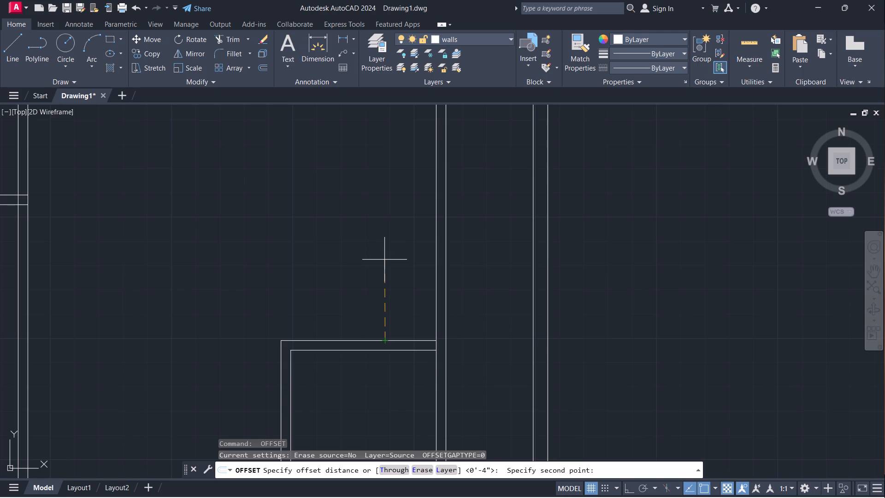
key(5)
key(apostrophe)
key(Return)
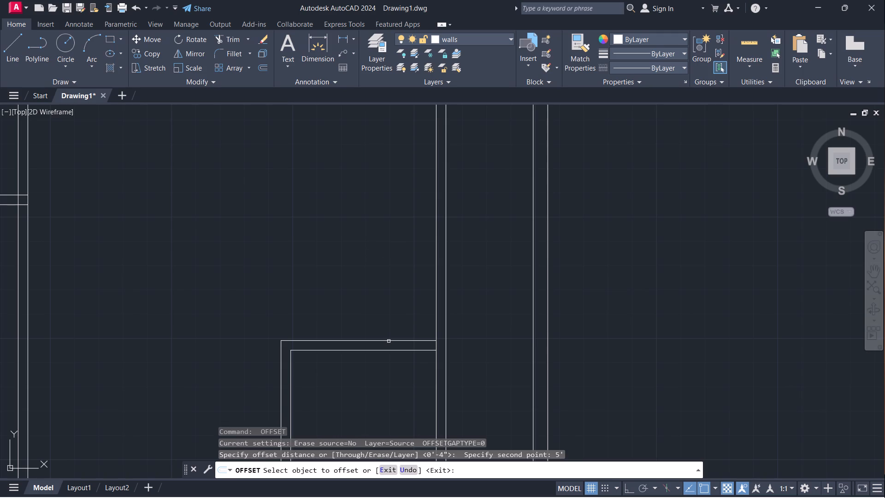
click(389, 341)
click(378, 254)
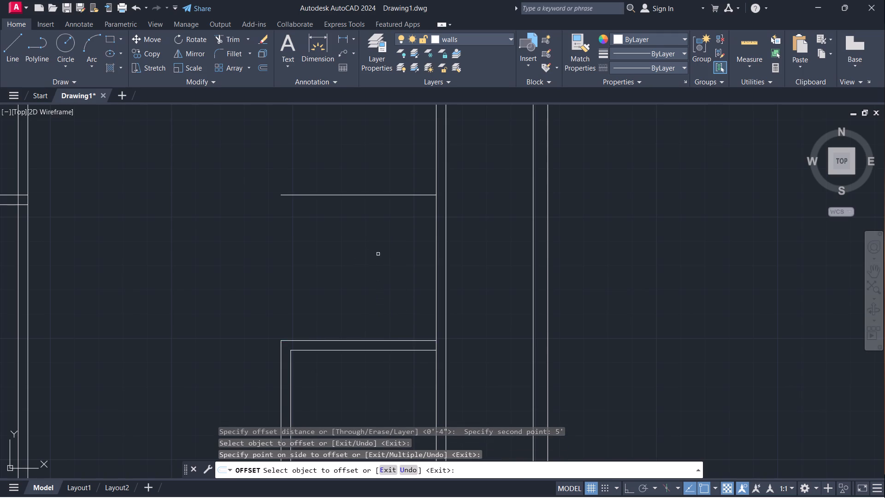
Examine how the new horizontal line sits relative to the rest of the house layout.
scroll(378, 253, down, 2)
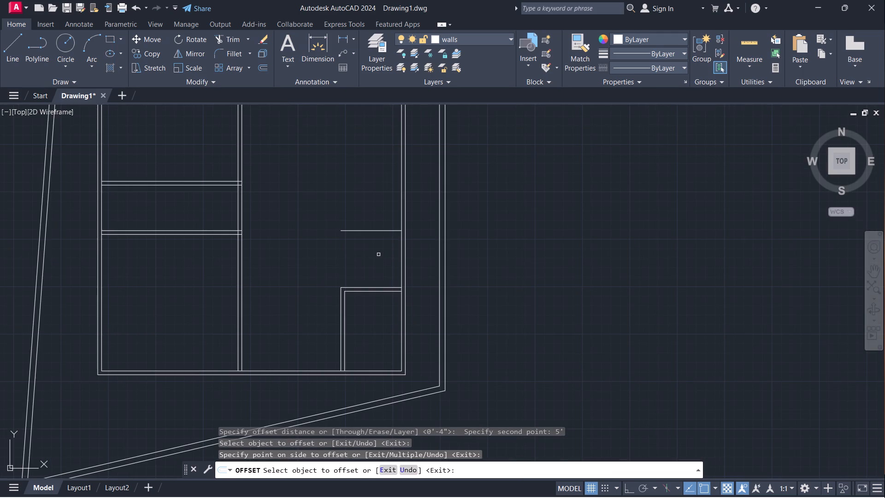
scroll(378, 255, down, 1)
middle_drag(378, 255, 406, 301)
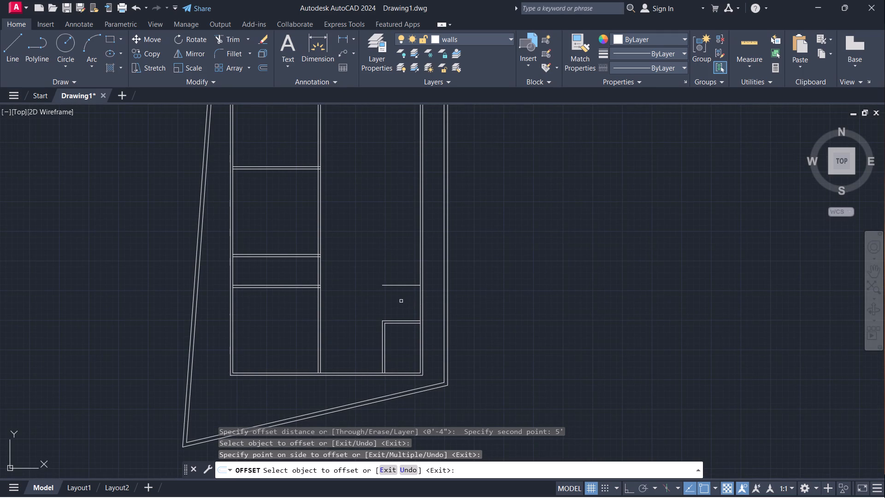
scroll(403, 282, down, 1)
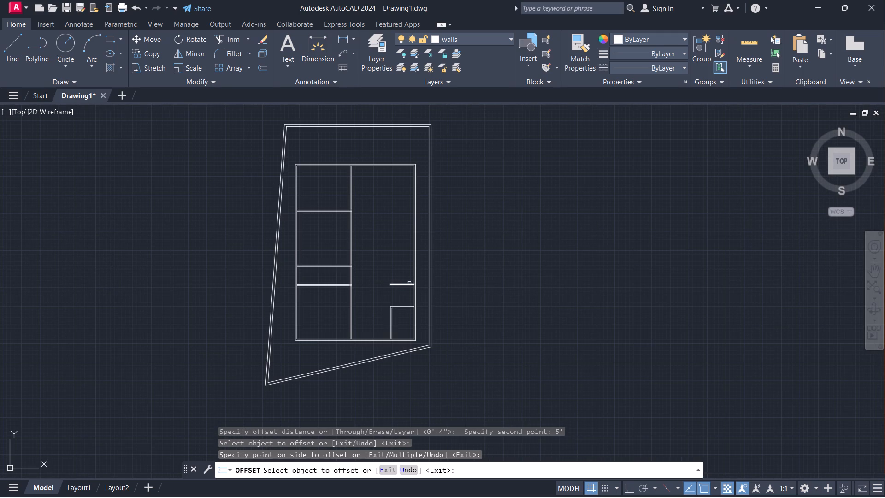
scroll(409, 284, up, 2)
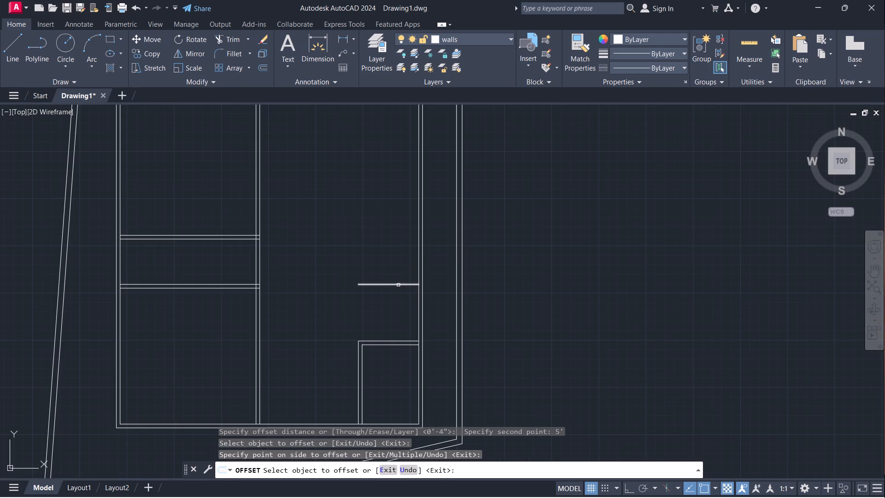
scroll(398, 285, up, 1)
scroll(387, 274, down, 2)
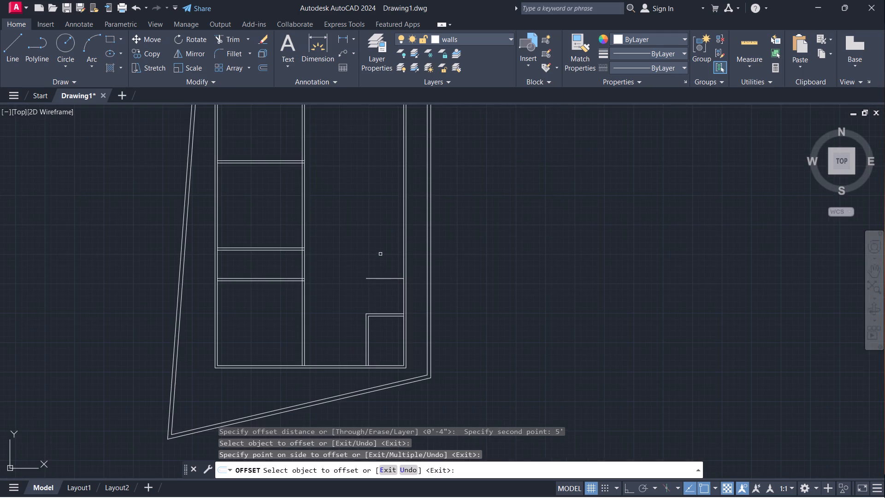
middle_drag(380, 254, 371, 327)
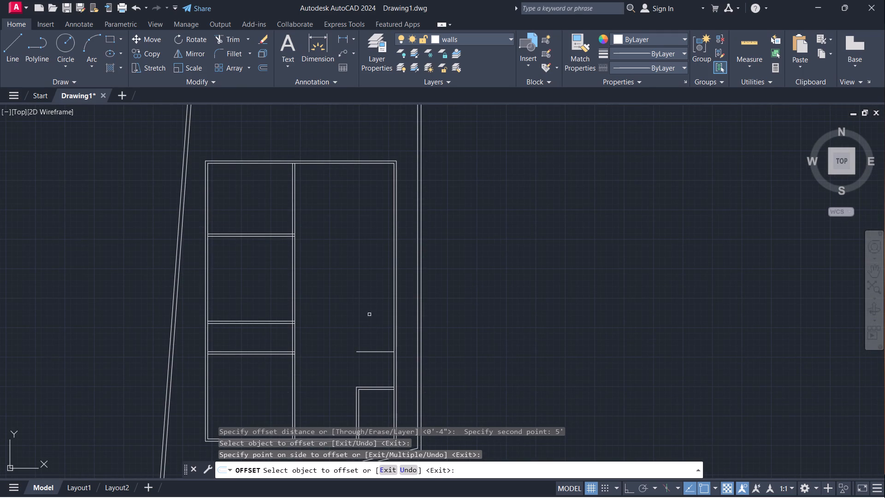
scroll(370, 355, up, 2)
scroll(372, 351, down, 1)
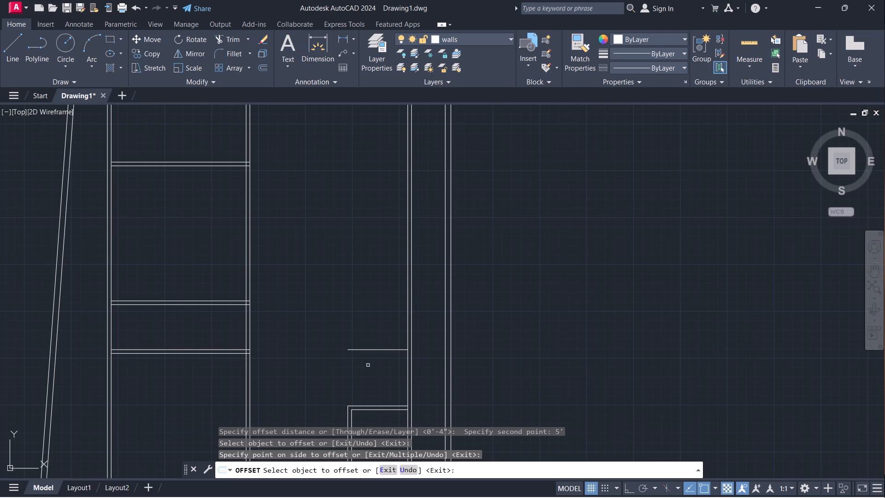
scroll(368, 366, down, 1)
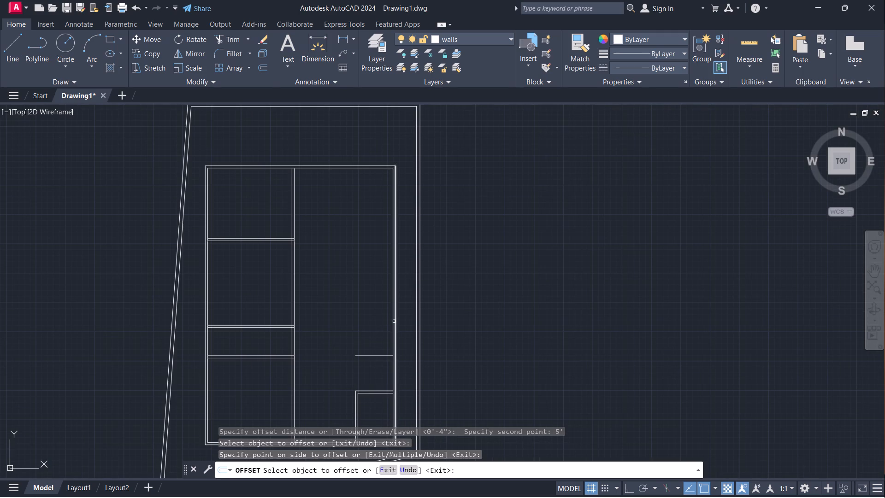
scroll(296, 319, up, 1)
scroll(360, 316, down, 1)
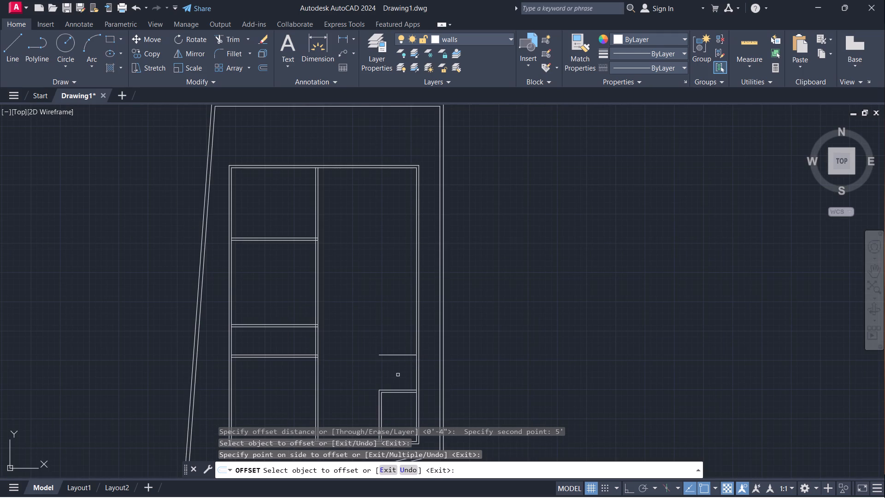
scroll(398, 381, up, 1)
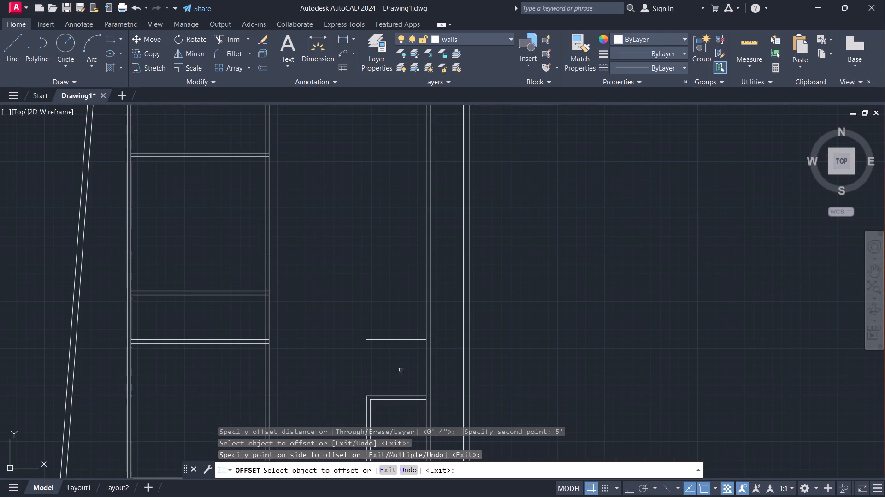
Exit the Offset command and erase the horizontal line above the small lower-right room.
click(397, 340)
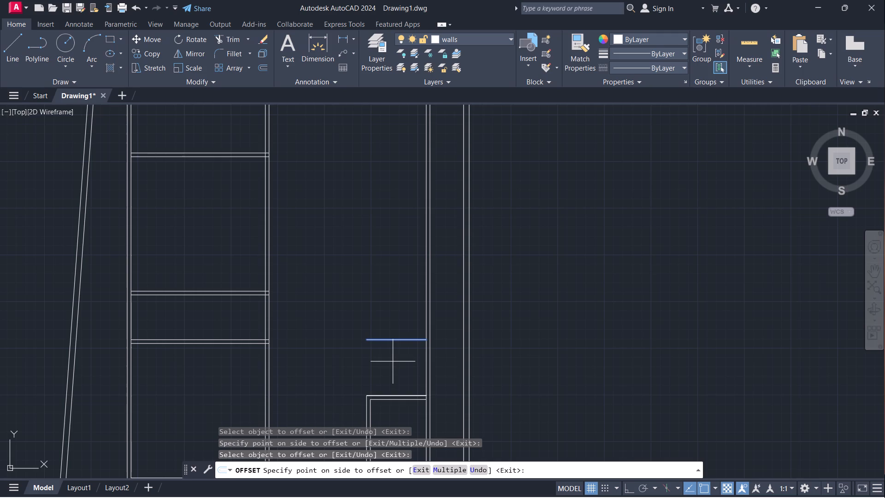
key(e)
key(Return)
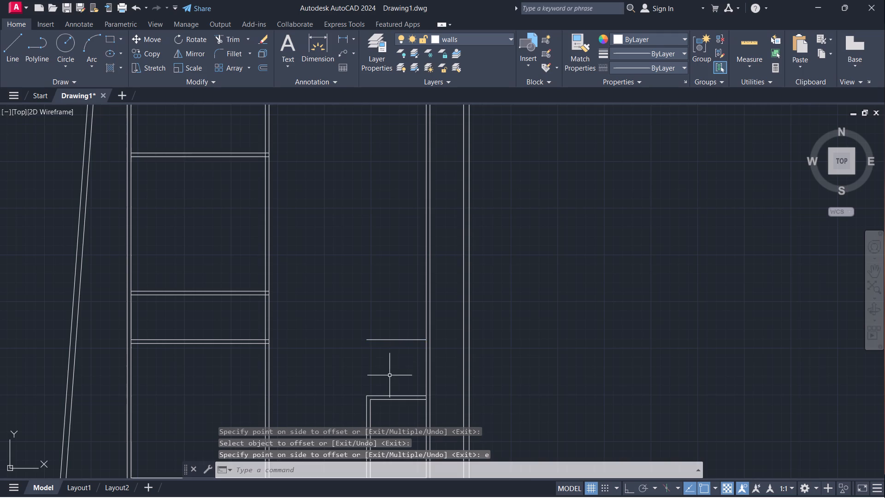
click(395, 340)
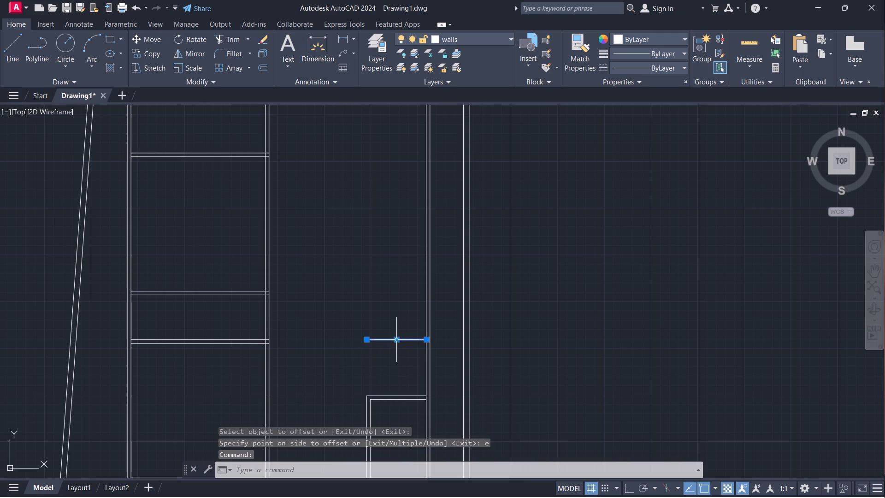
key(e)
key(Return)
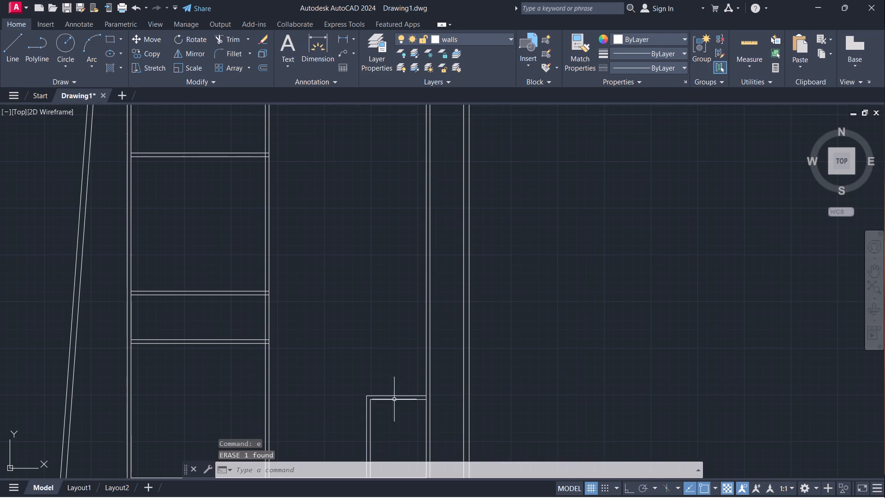
Offset the upper line of the small lower-right room's top wall 3' upward, with Ortho mode on.
scroll(411, 401, up, 2)
key(space)
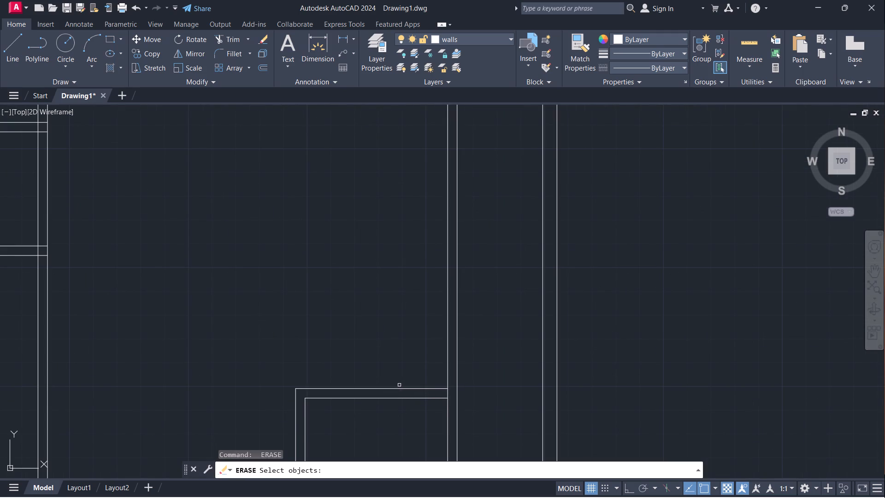
key(Escape)
key(o)
key(Return)
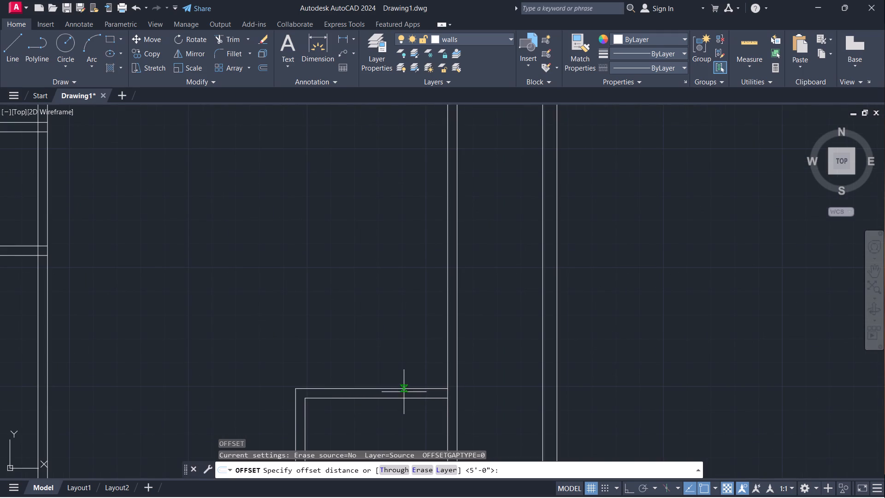
click(401, 389)
key(F8)
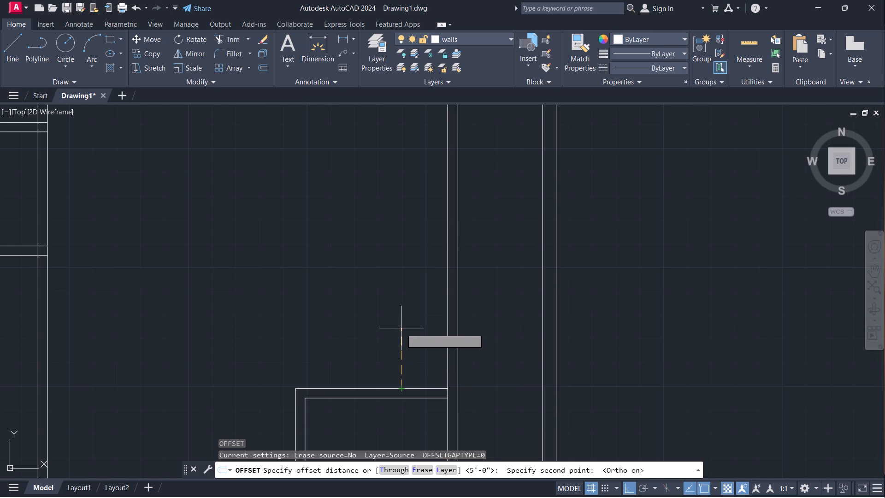
text(3')
key(Return)
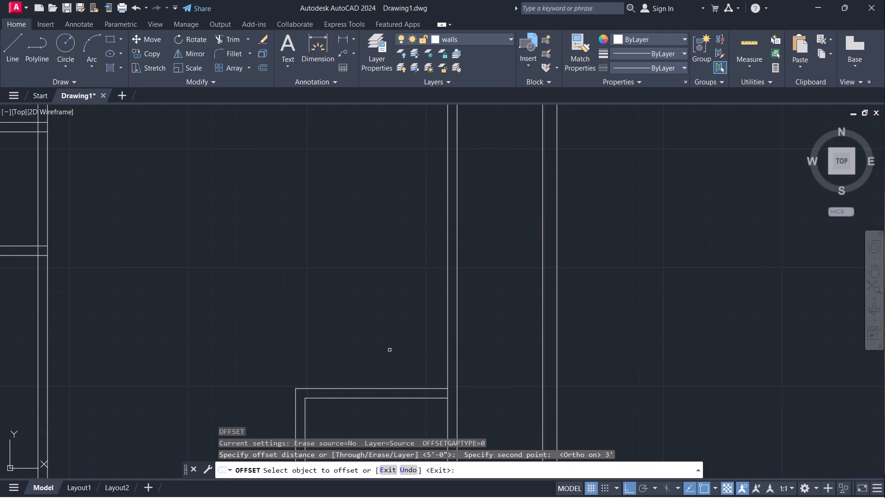
drag(387, 388, 387, 382)
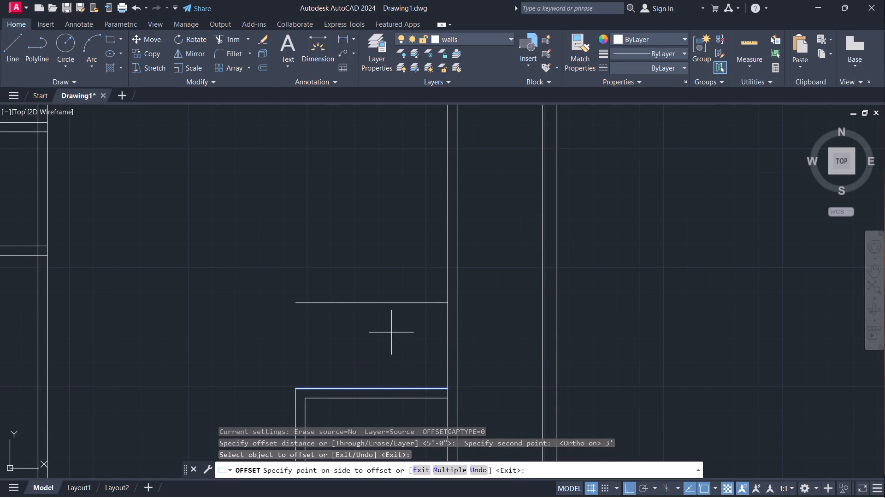
click(391, 332)
middle_drag(415, 287, 416, 287)
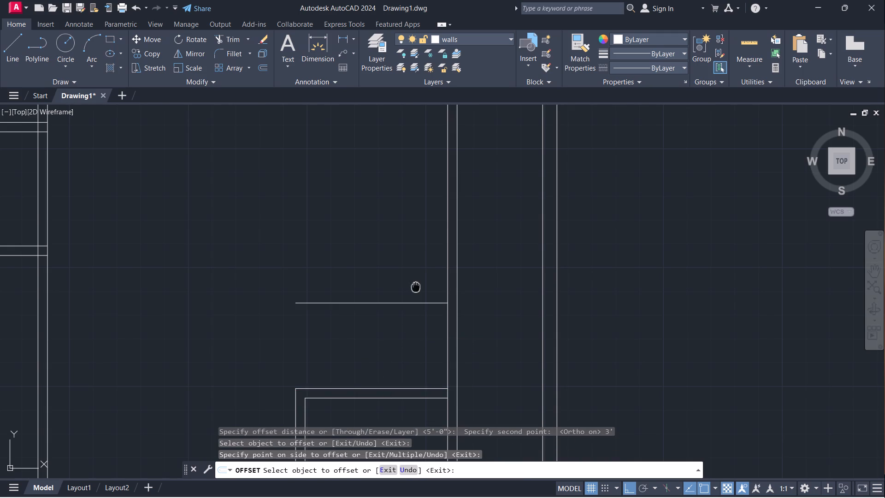
middle_drag(416, 287, 425, 326)
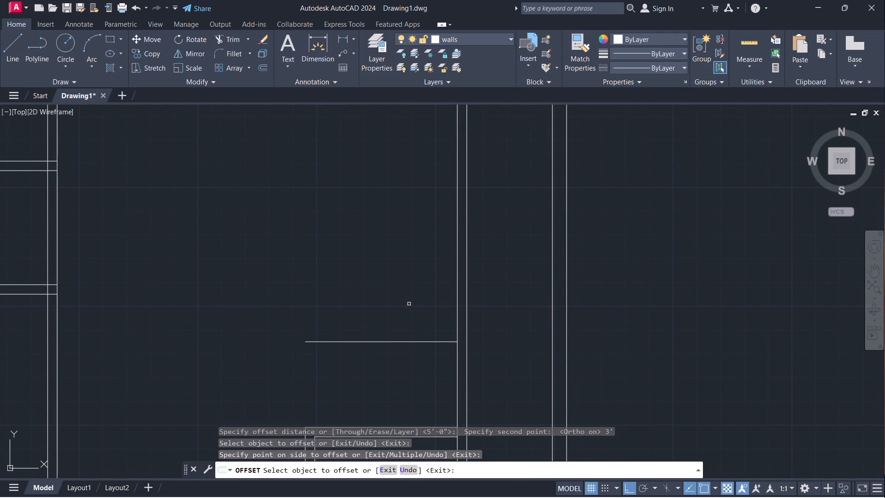
key(Escape)
Offset the new horizontal line above the small lower-right room 4" upward to form a wall.
key(space)
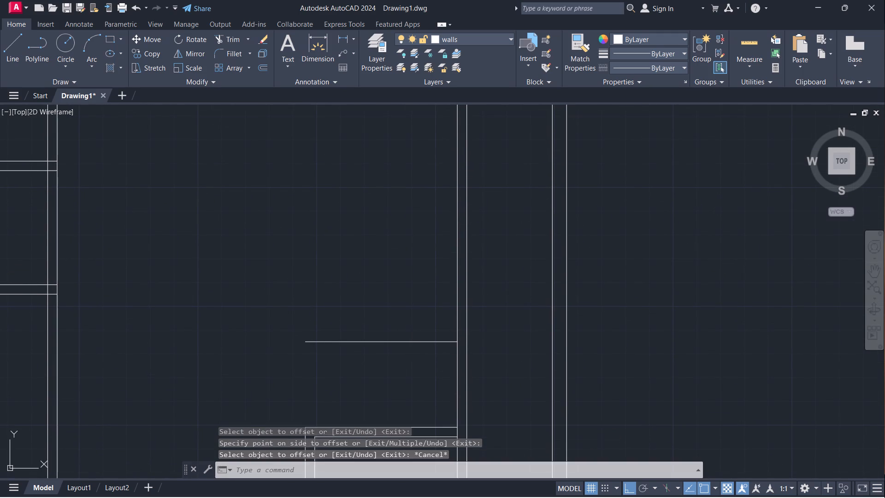
click(413, 341)
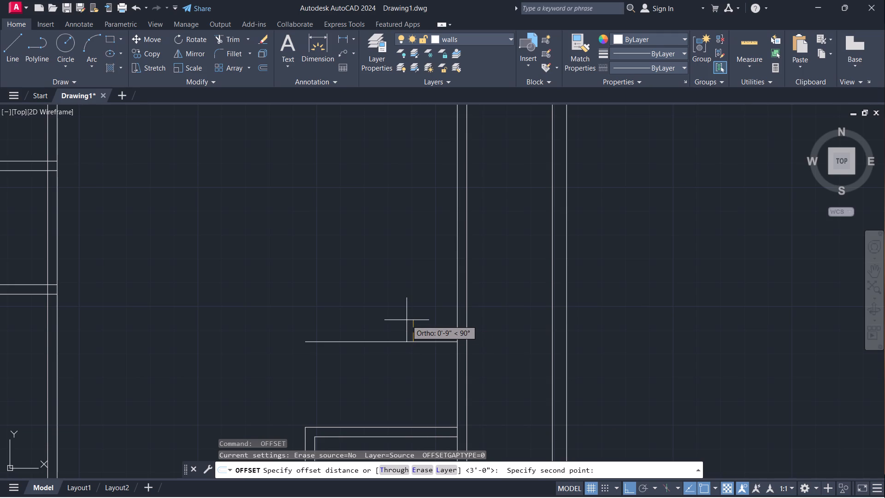
text(4")
key(Return)
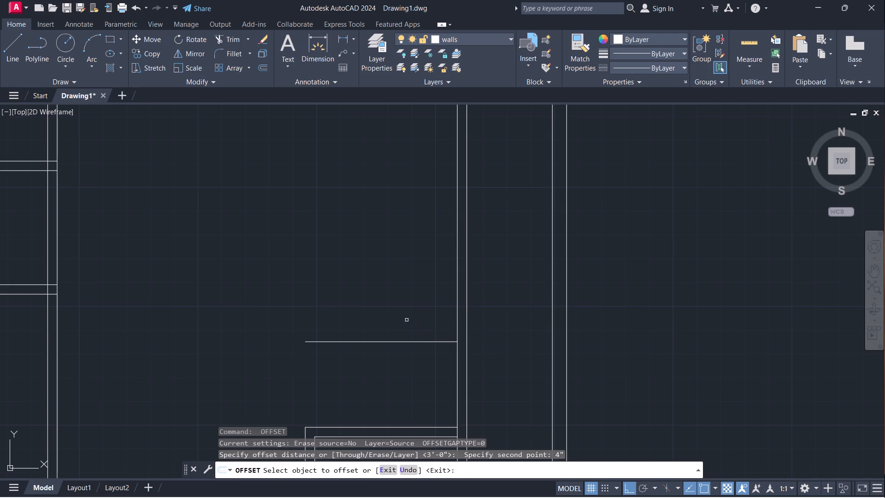
click(417, 342)
click(416, 322)
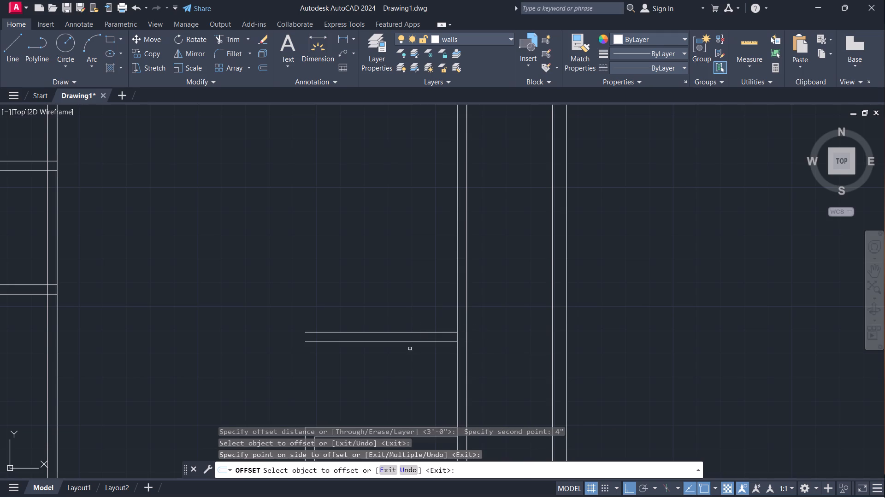
scroll(416, 359, down, 2)
middle_drag(422, 376, 424, 325)
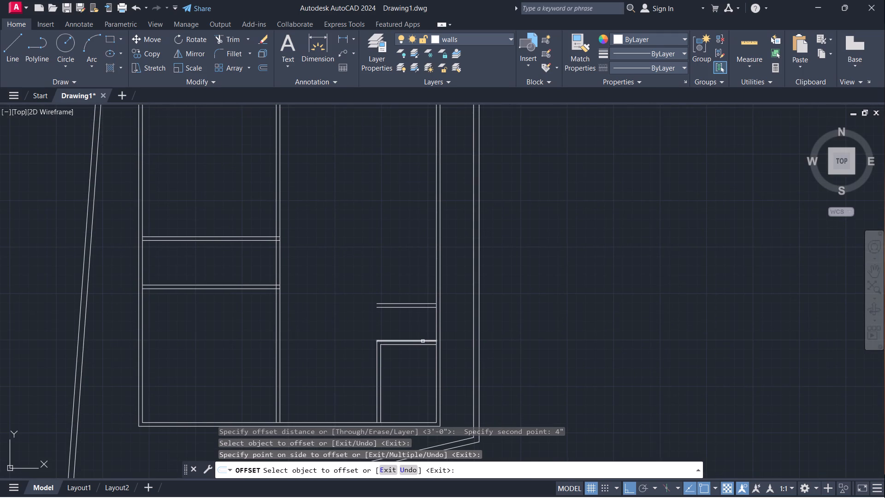
key(Escape)
Offset the inner line of the house's right wall 3' inward, toward the left.
key(o)
key(space)
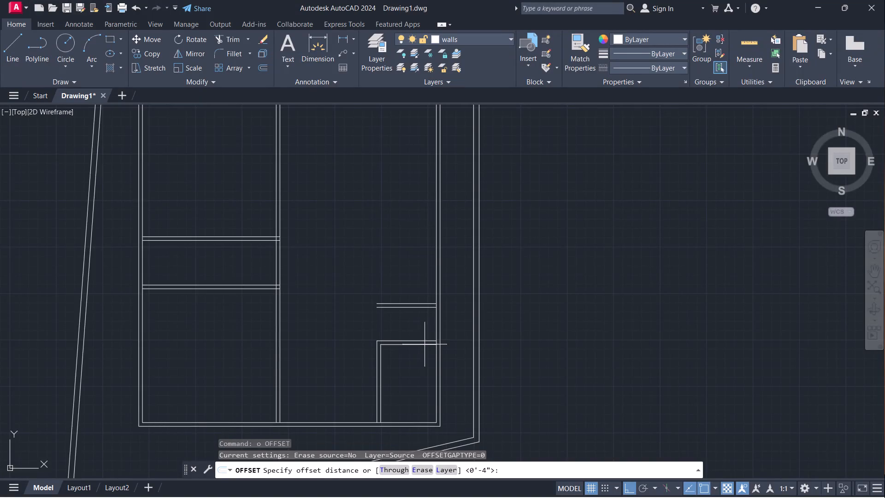
scroll(424, 332, up, 2)
click(452, 318)
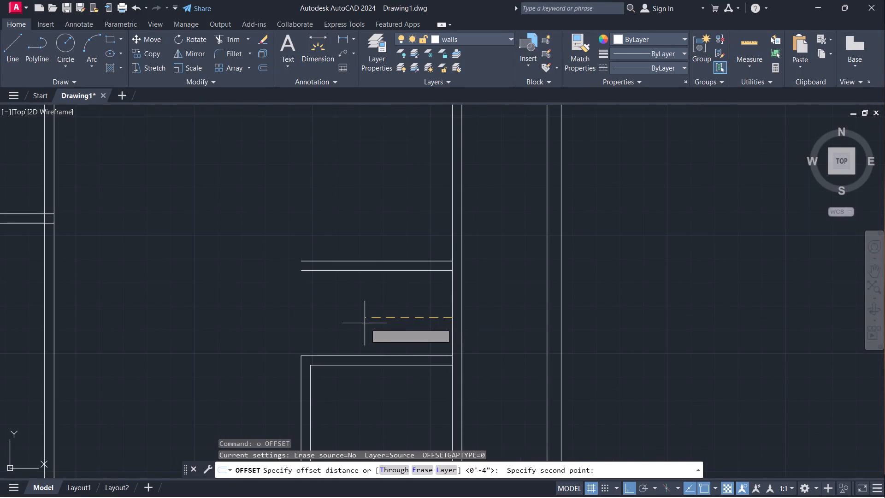
key(3)
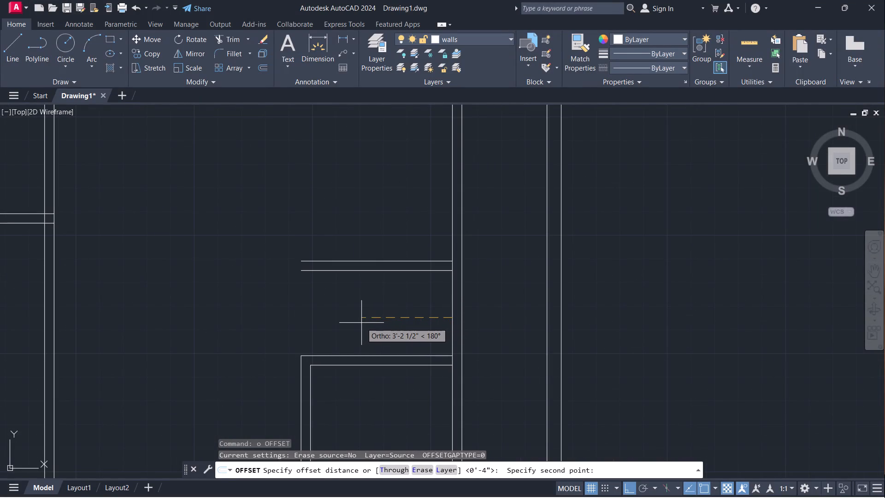
key(apostrophe)
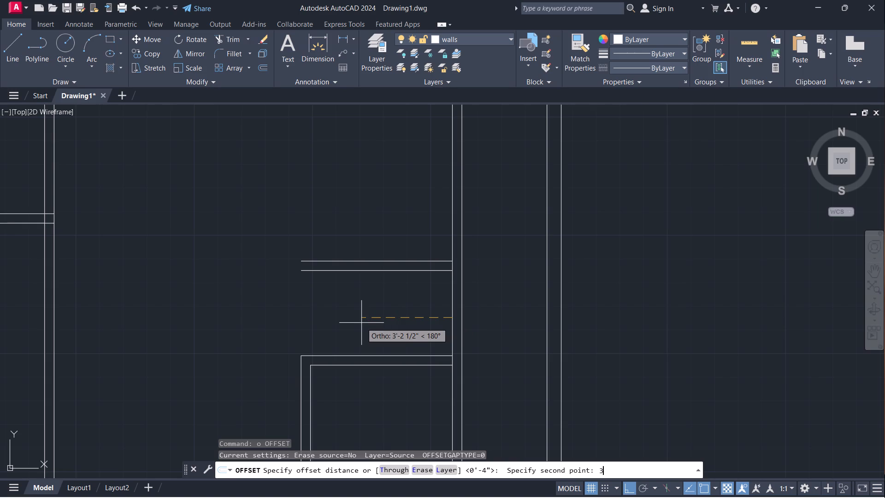
key(Return)
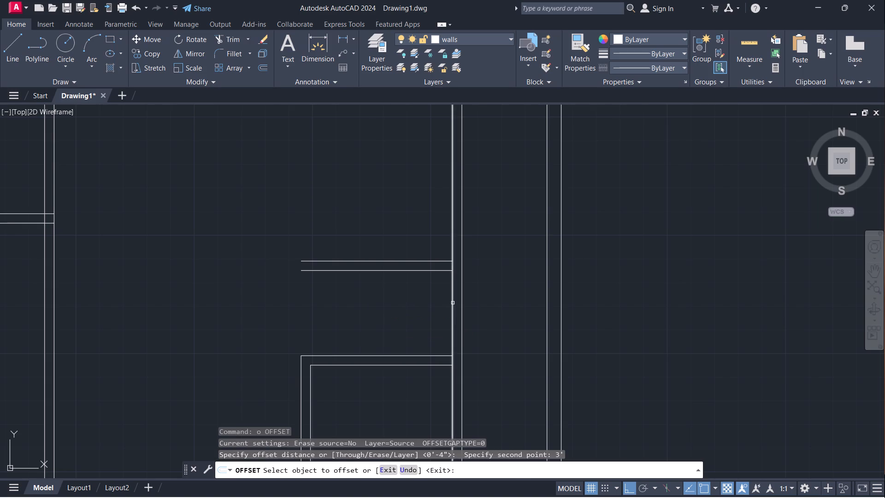
drag(453, 303, 394, 307)
click(369, 317)
scroll(363, 313, up, 2)
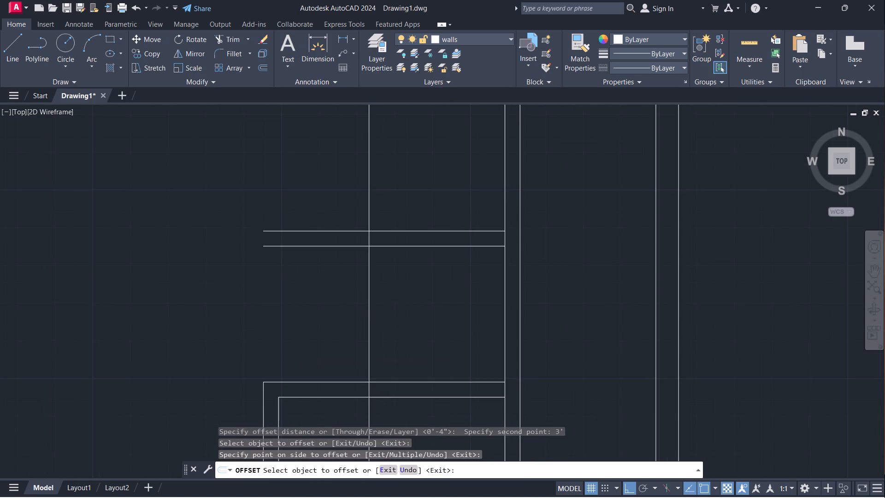
key(Escape)
Offset the new vertical line 4" to the left to give the wall its thickness.
key(space)
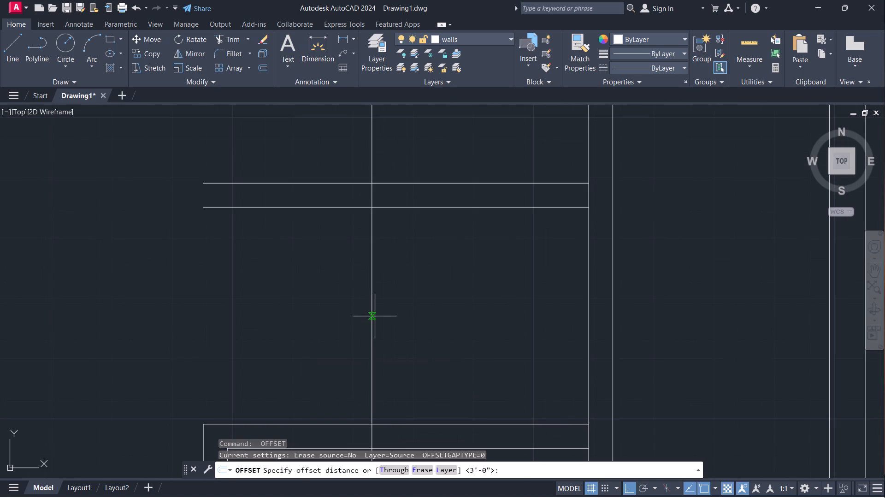
click(371, 315)
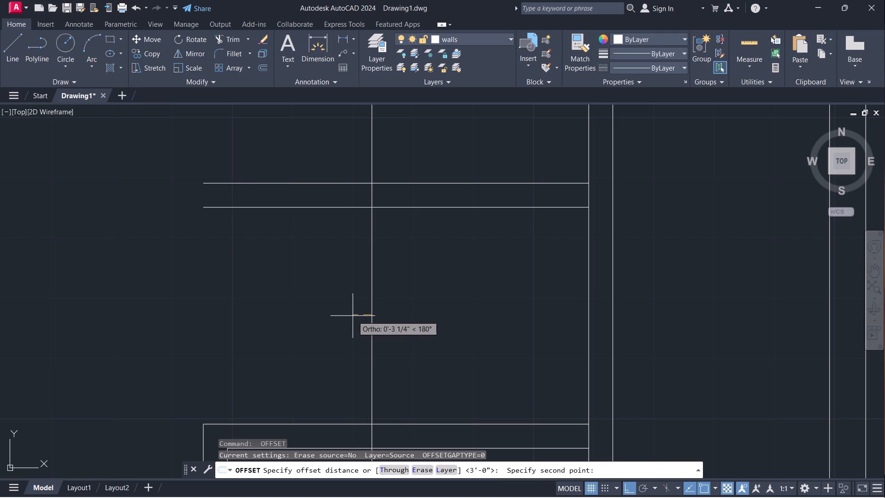
text(4")
key(Return)
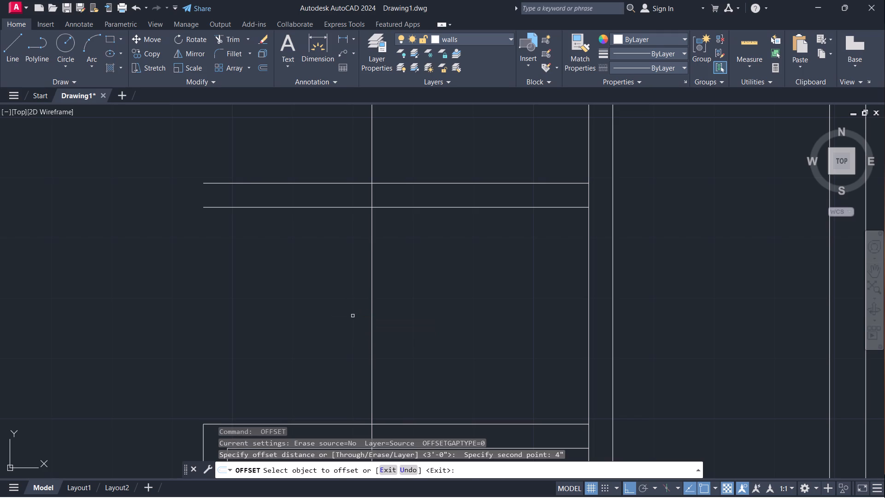
click(372, 320)
click(335, 324)
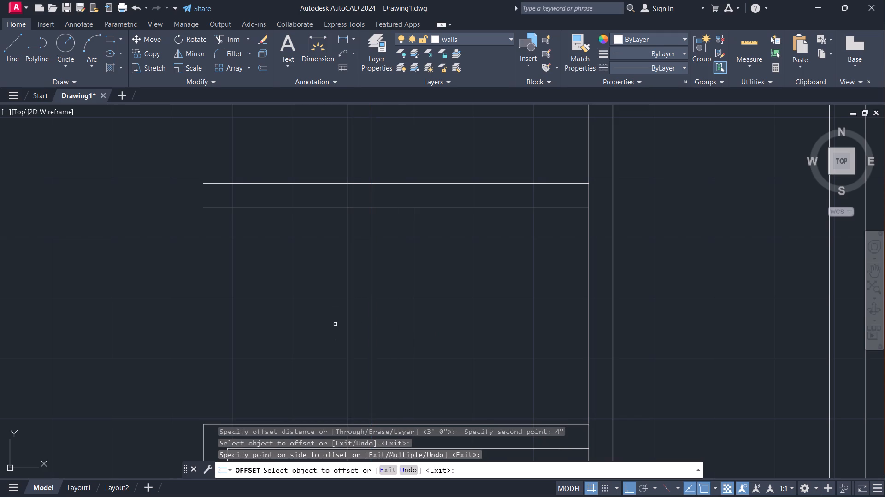
key(Escape)
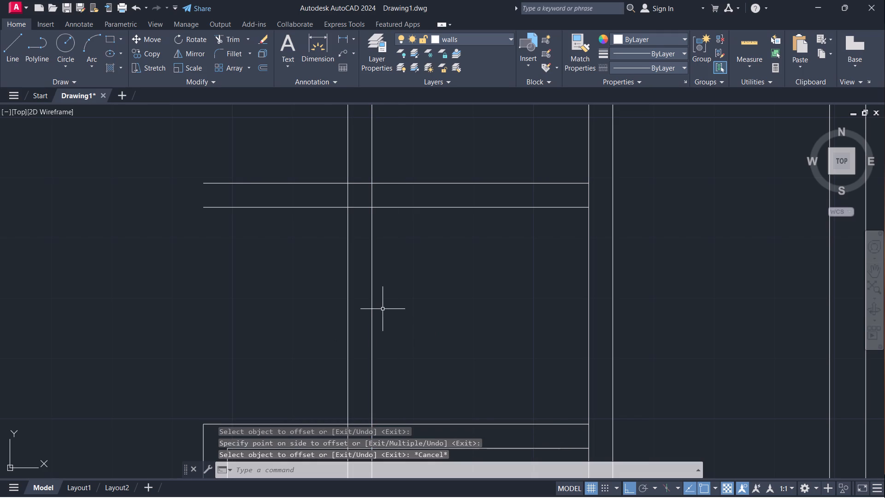
Trim the new vertical lines above the new horizontal wall and the horizontal lines overrunning to the left of them.
scroll(386, 305, up, 2)
middle_drag(419, 283, 437, 391)
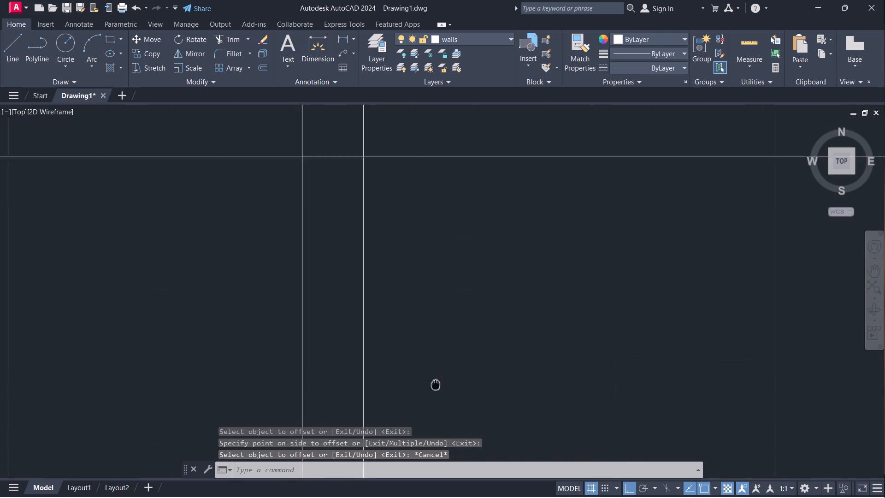
middle_drag(437, 391, 446, 435)
middle_drag(462, 352, 506, 476)
scroll(515, 461, down, 2)
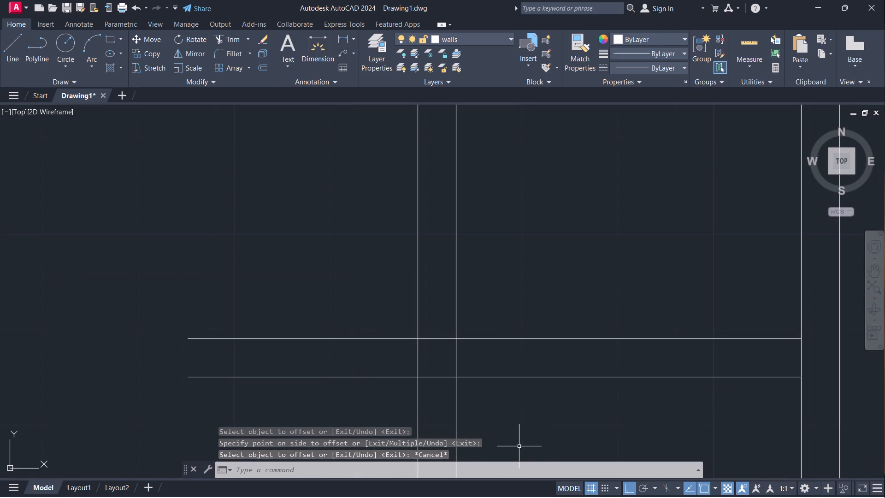
text(tr)
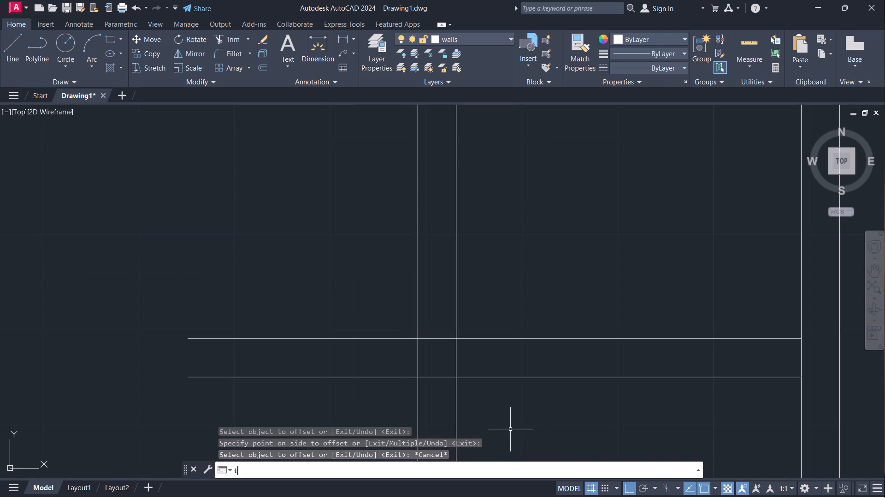
key(Return)
drag(519, 287, 366, 395)
Trim the new vertical lines where they cross the lower small room's top wall and continue down through that room.
scroll(488, 280, down, 4)
scroll(496, 350, up, 4)
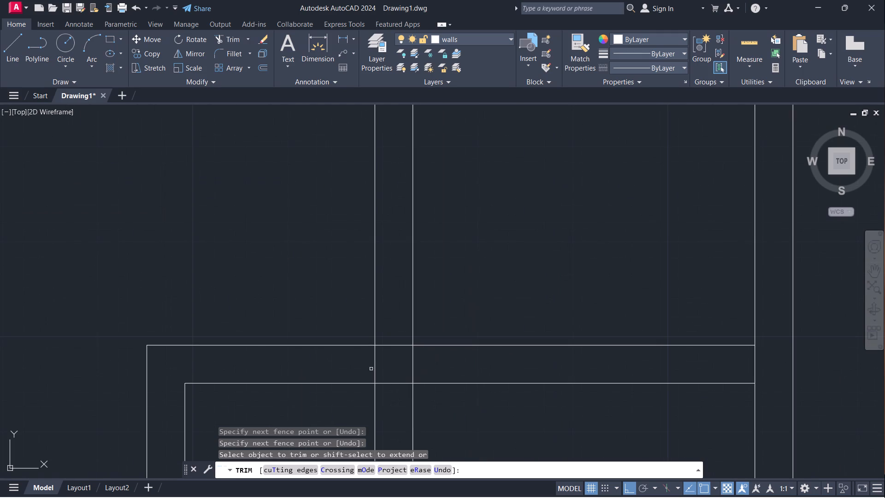
drag(348, 363, 440, 364)
drag(350, 412, 453, 409)
Trim the crossing line ends at the new small enclosure's upper-left corner to leave a clean wall joint.
scroll(457, 409, down, 4)
scroll(460, 334, up, 2)
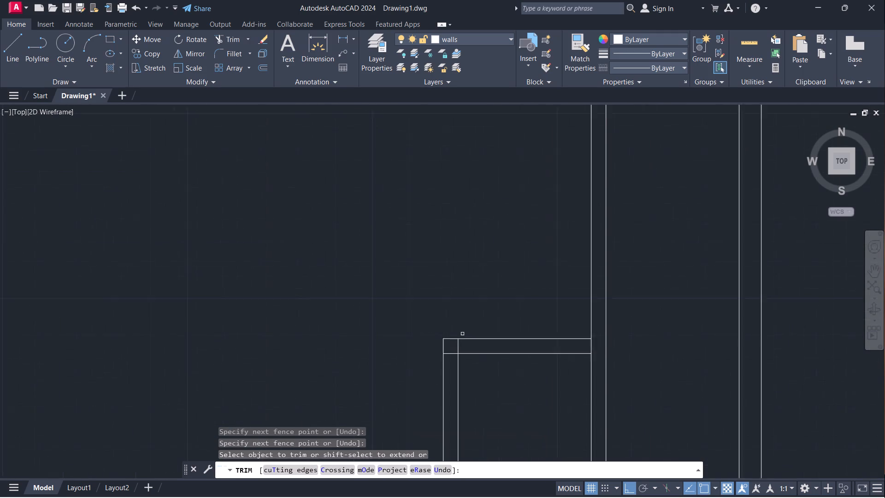
scroll(463, 334, up, 1)
drag(462, 349, 439, 377)
scroll(531, 352, down, 3)
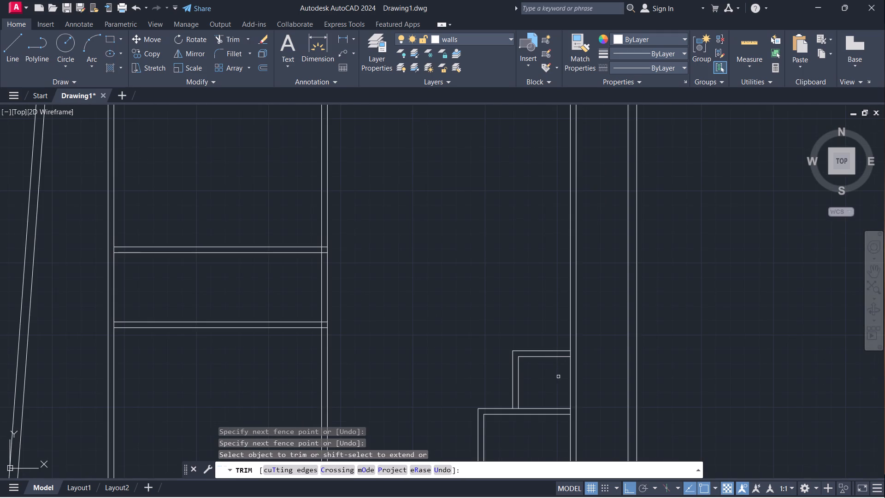
middle_drag(554, 390, 549, 329)
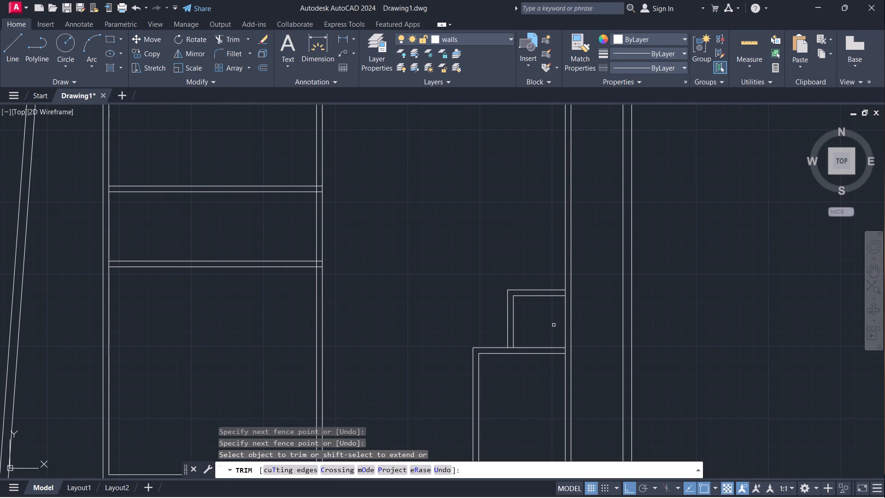
key(Escape)
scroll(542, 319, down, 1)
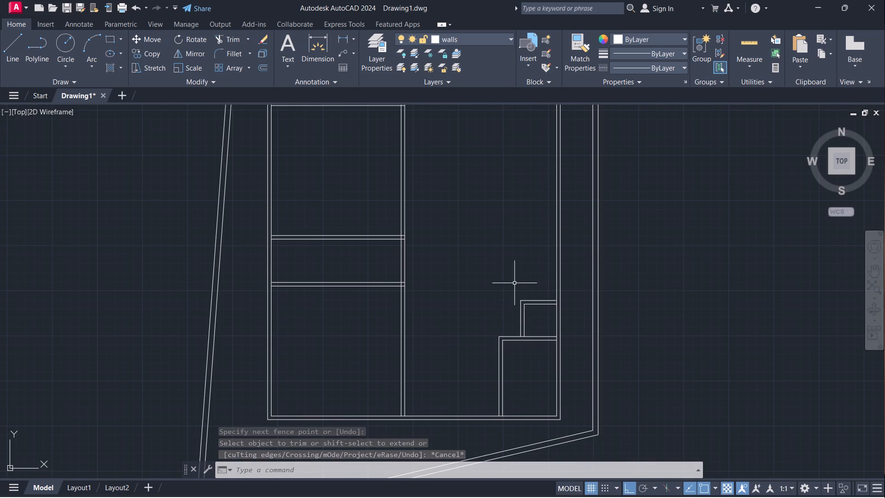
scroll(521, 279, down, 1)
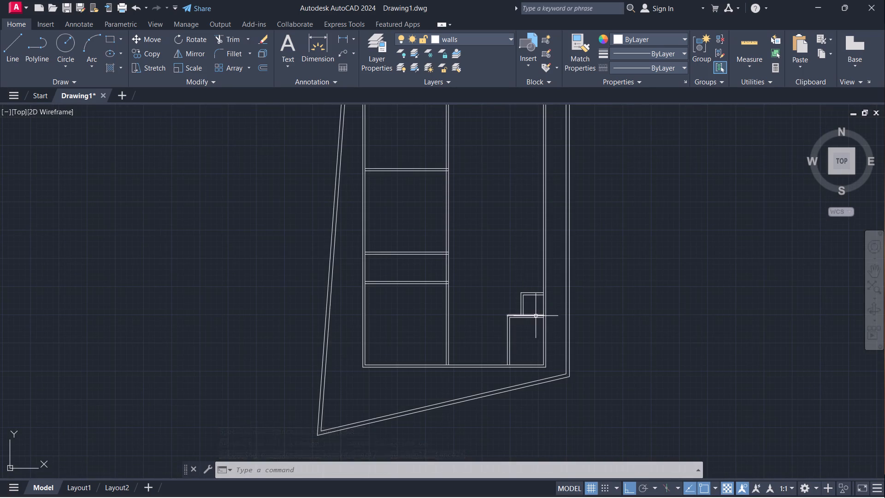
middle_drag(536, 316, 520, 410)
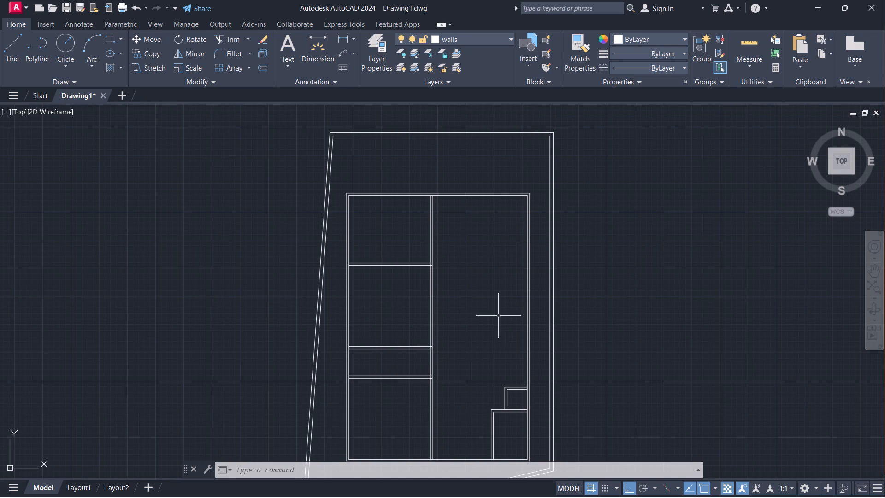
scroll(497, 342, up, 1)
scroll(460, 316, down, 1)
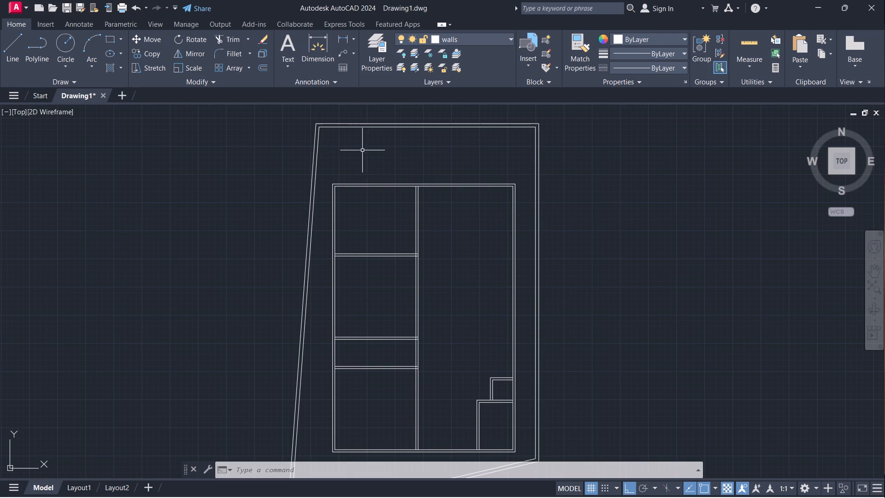
Draw a line 5' down from the house's lower-left outer corner and continue it 6' to the right.
scroll(348, 155, down, 1)
scroll(347, 157, up, 2)
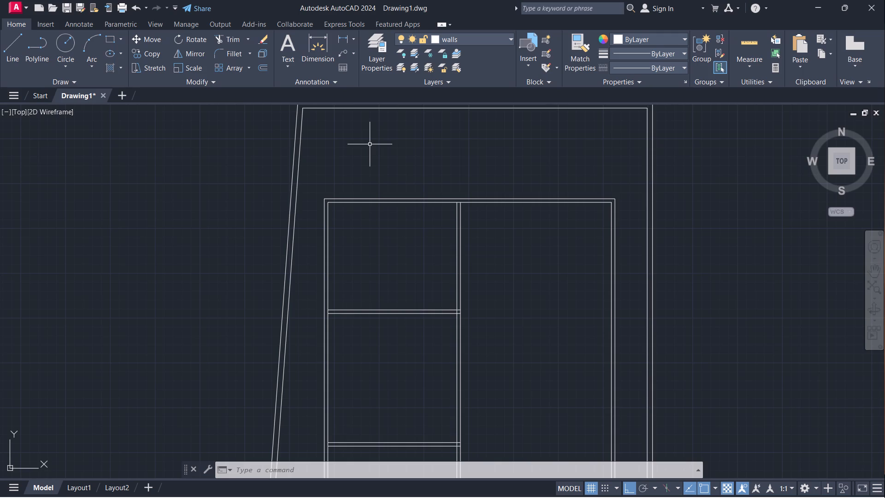
scroll(370, 144, down, 1)
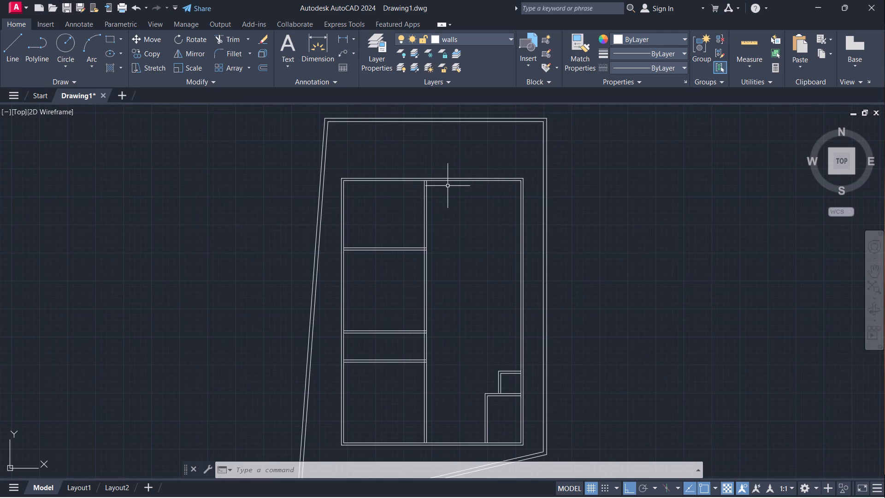
scroll(448, 188, down, 1)
scroll(454, 392, up, 1)
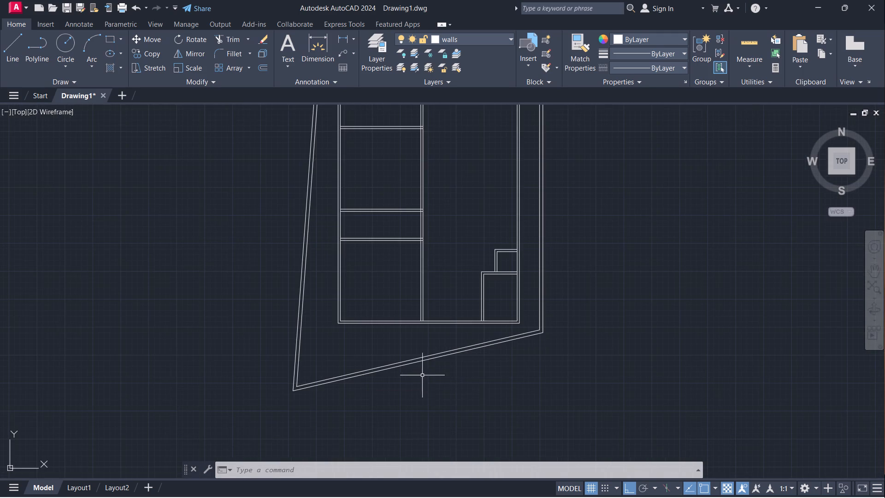
scroll(420, 371, up, 2)
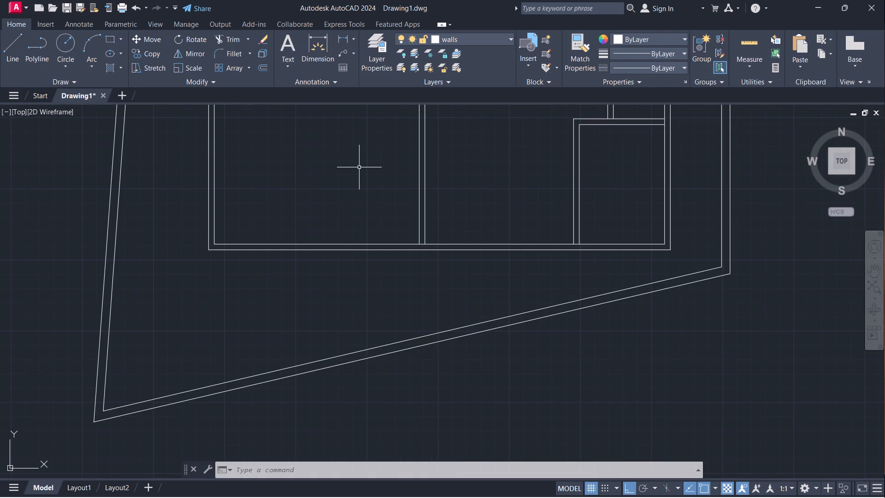
key(Escape)
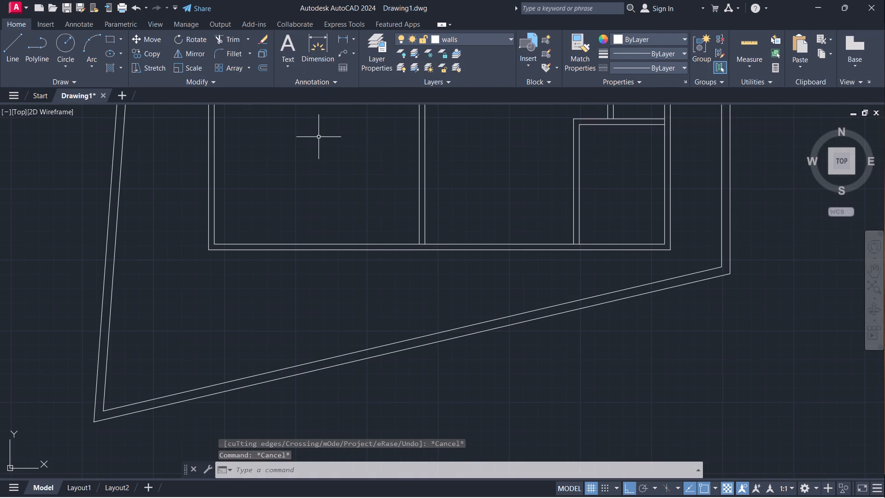
key(l)
key(Return)
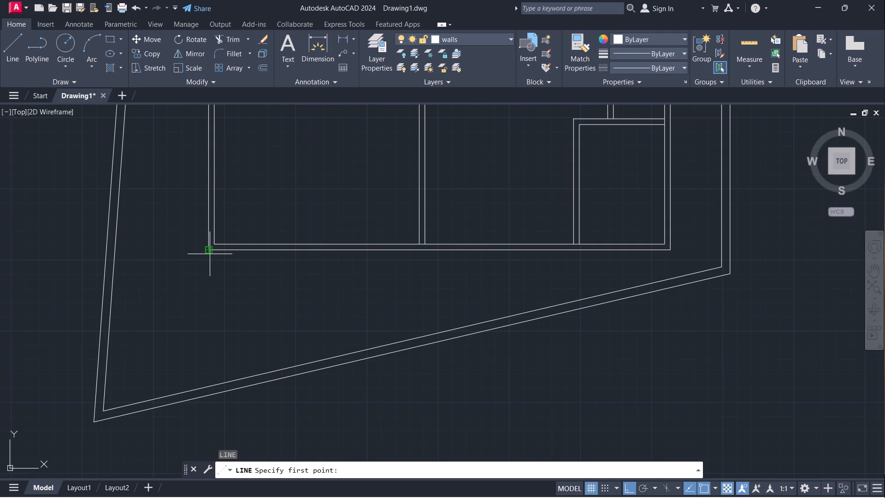
click(207, 252)
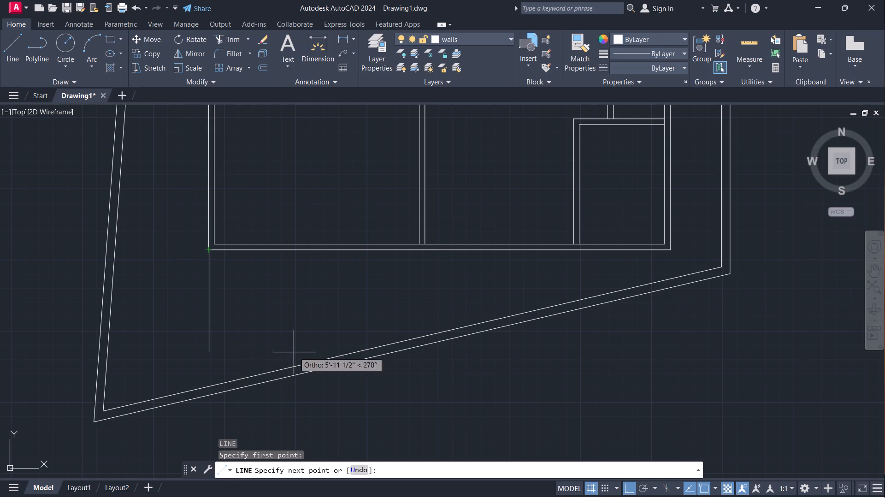
key(5)
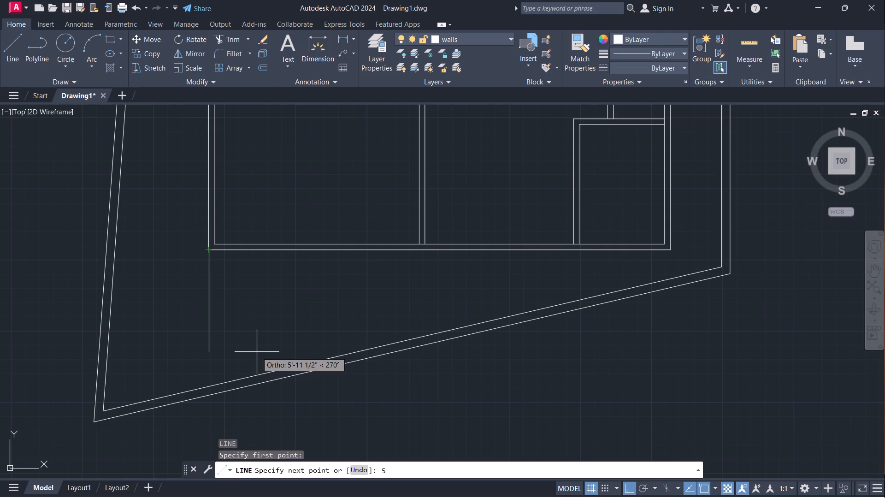
key(apostrophe)
key(Return)
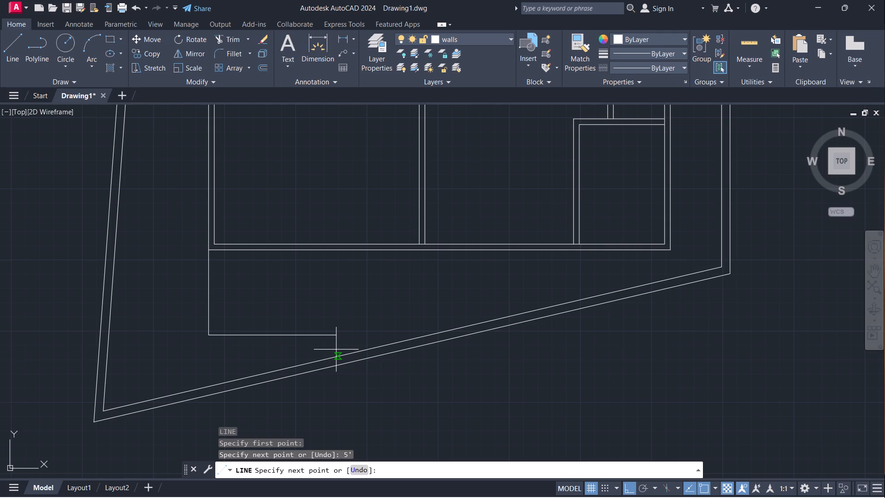
text(6')
key(Return)
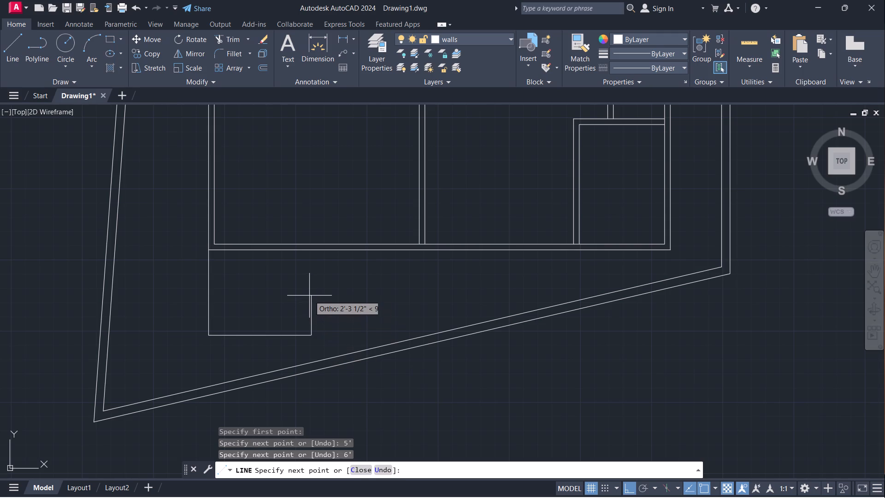
key(Escape)
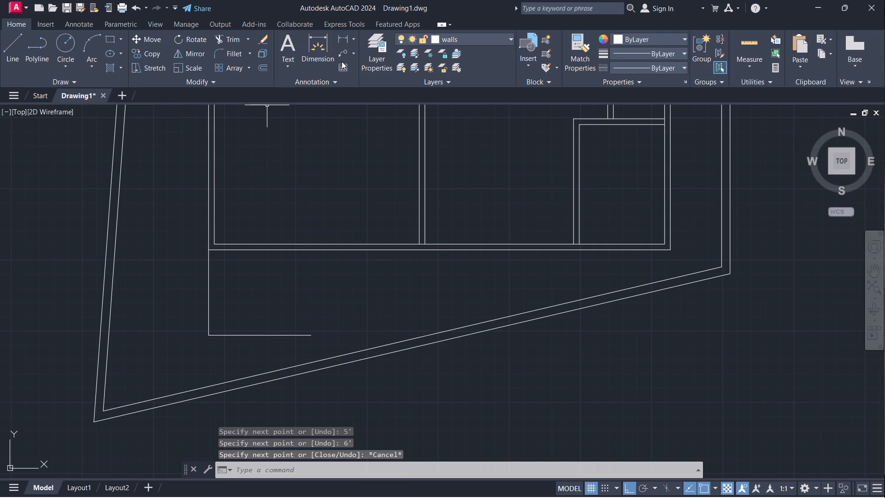
Measure the vertical gap between the new horizontal line's right end and the slanted plot wall with a linear dimension.
click(354, 39)
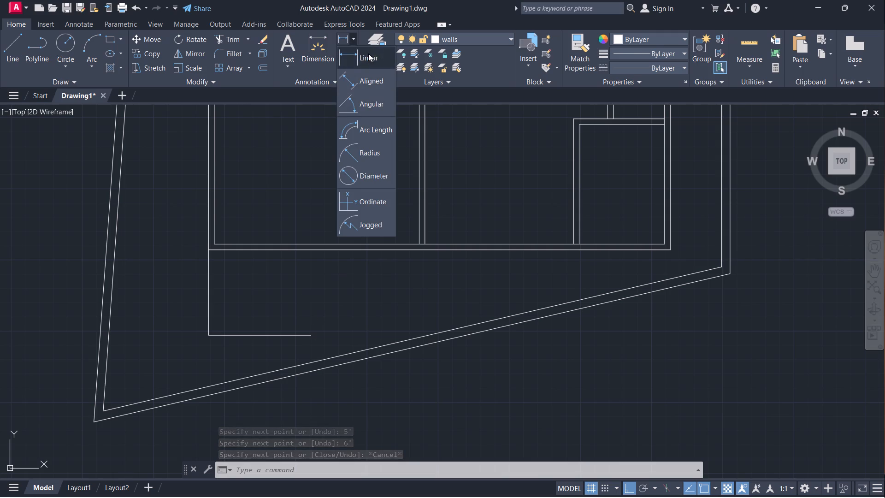
click(368, 53)
click(313, 336)
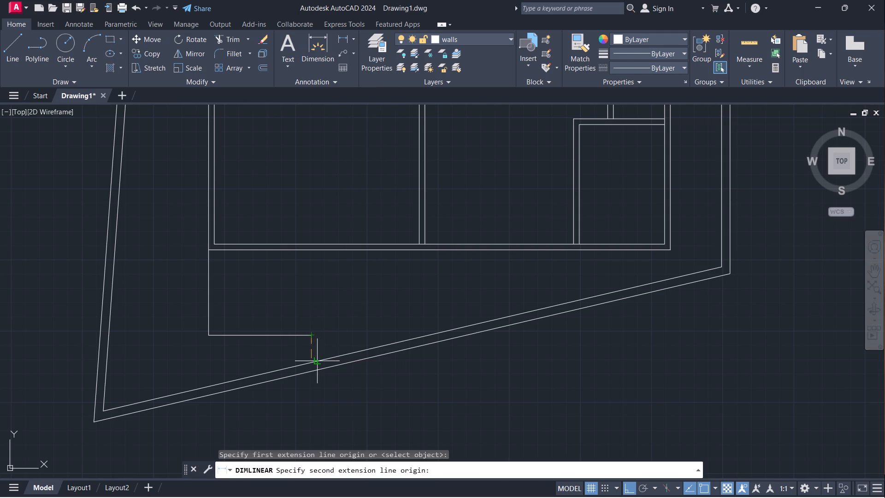
click(310, 364)
scroll(295, 355, up, 3)
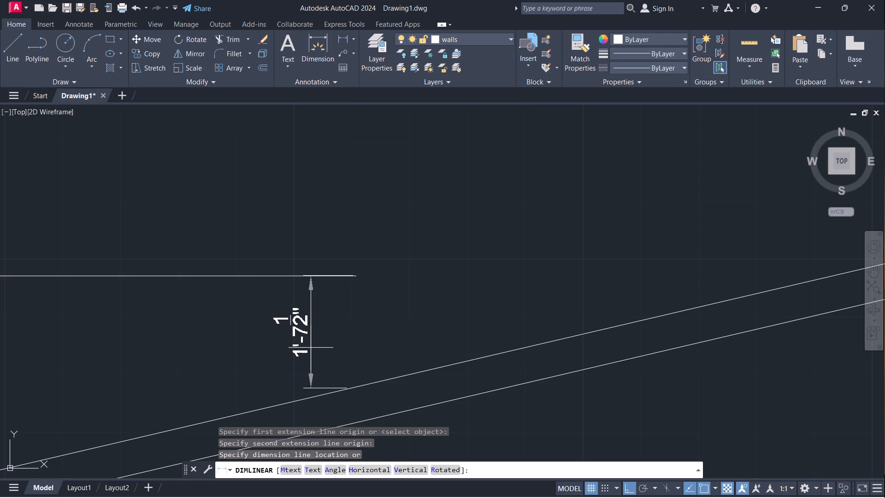
scroll(311, 348, down, 3)
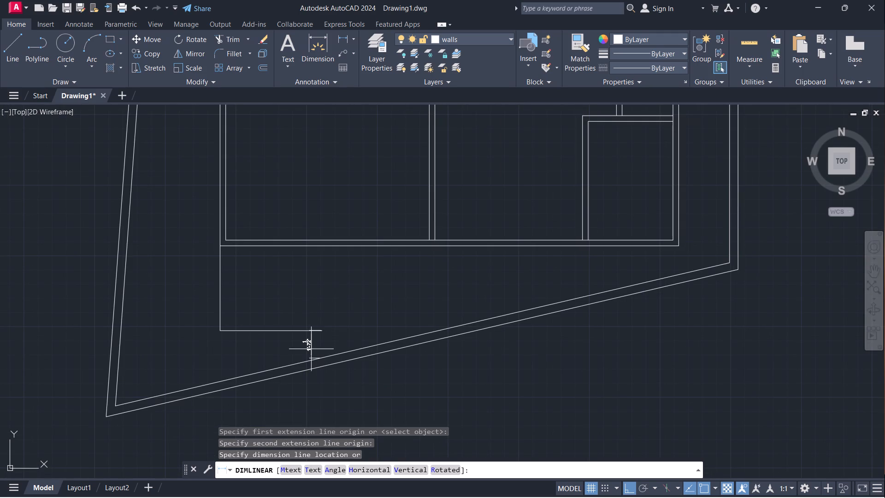
scroll(293, 351, down, 2)
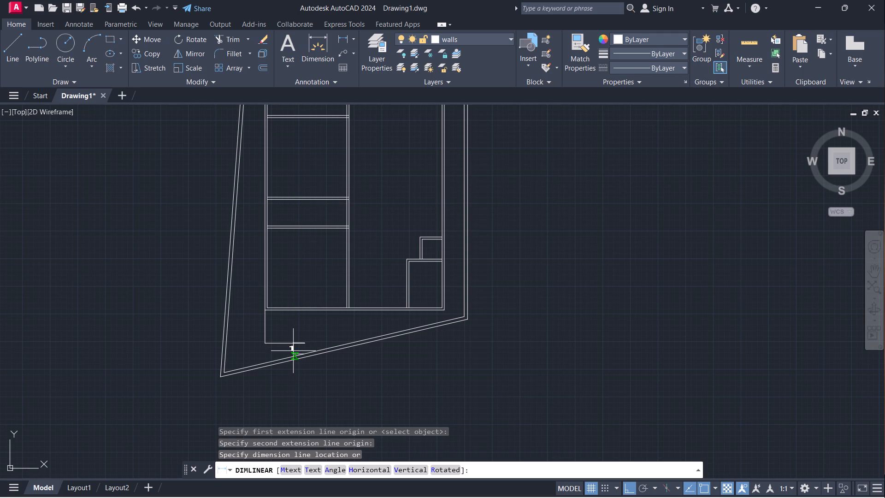
scroll(293, 351, down, 1)
scroll(293, 351, up, 3)
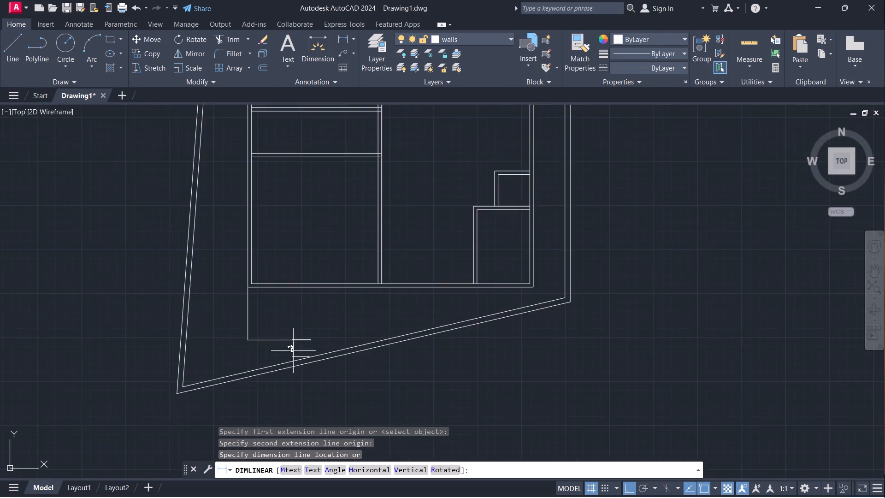
scroll(293, 351, up, 1)
scroll(293, 351, down, 1)
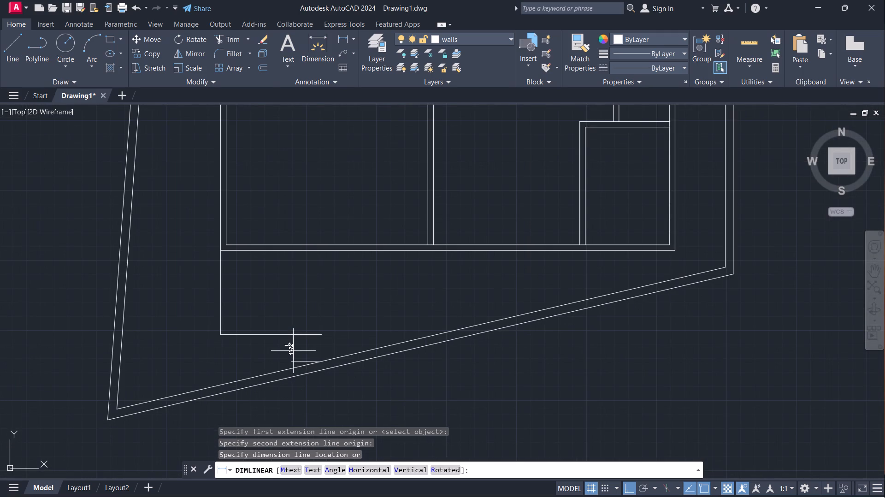
scroll(293, 351, down, 2)
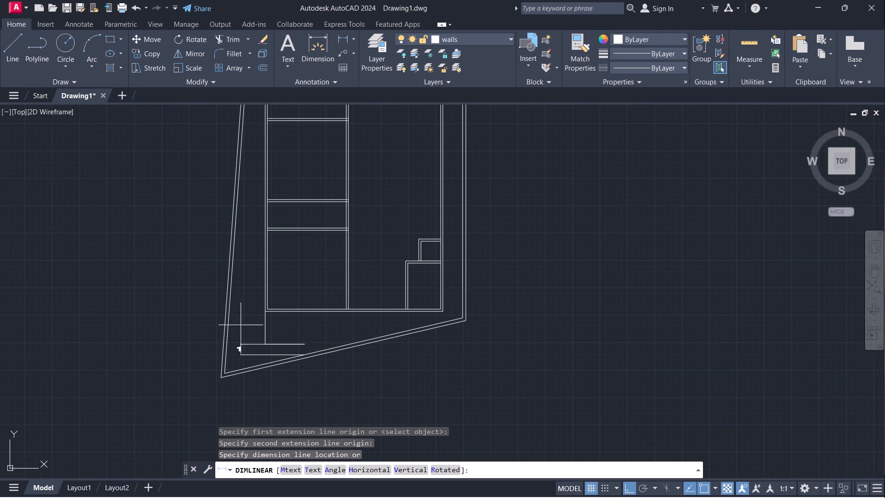
scroll(288, 340, down, 1)
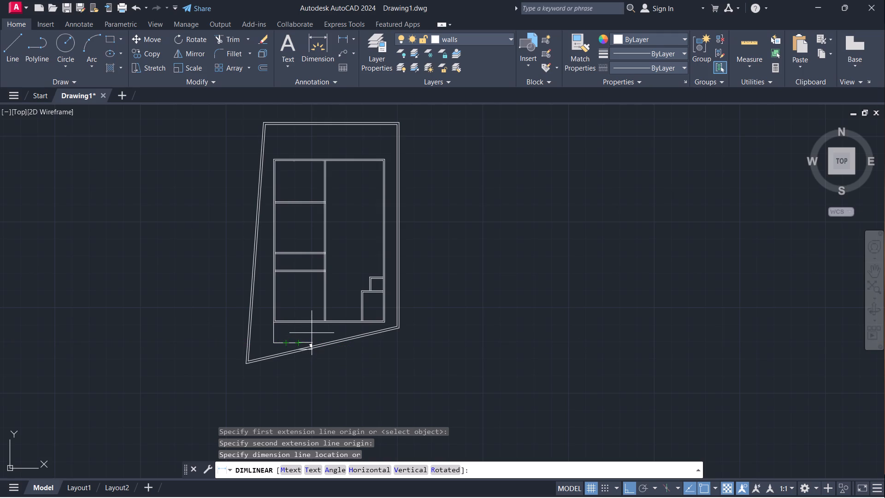
scroll(311, 333, up, 2)
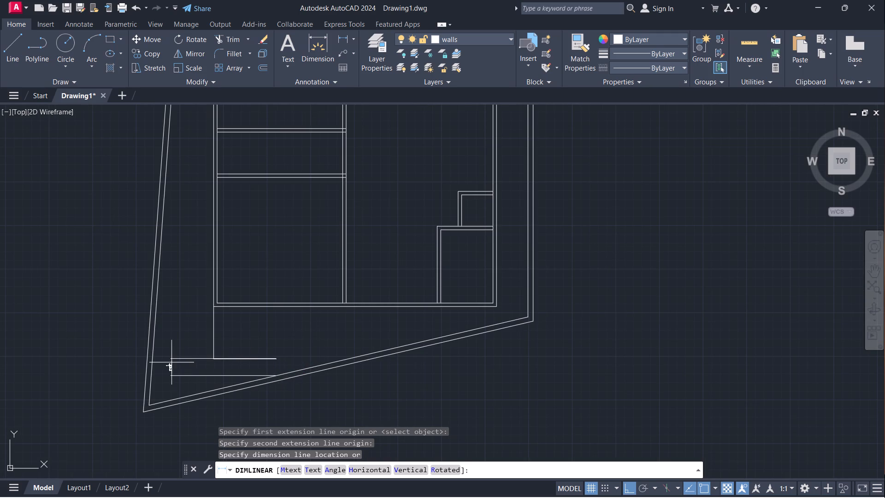
scroll(291, 362, up, 3)
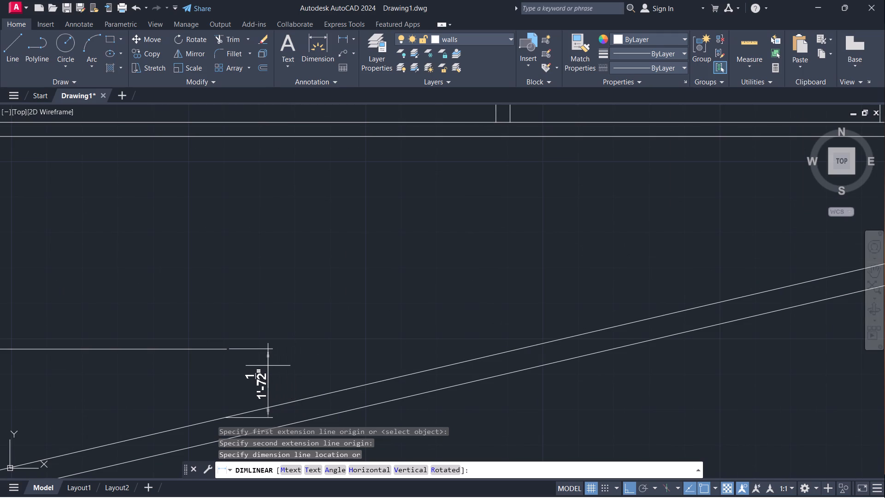
key(Escape)
Offset the new vertical and horizontal lines 4" inward to give the small enclosure's walls their thickness.
scroll(278, 352, down, 2)
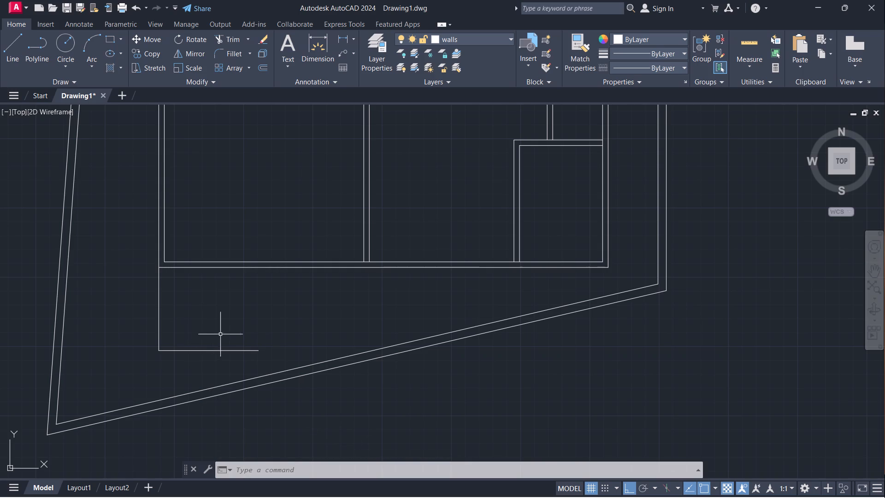
scroll(261, 348, down, 1)
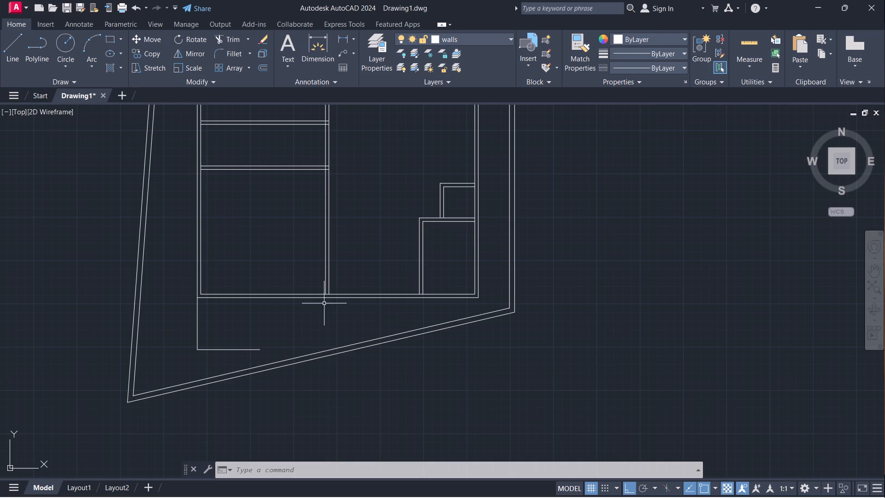
scroll(243, 321, up, 1)
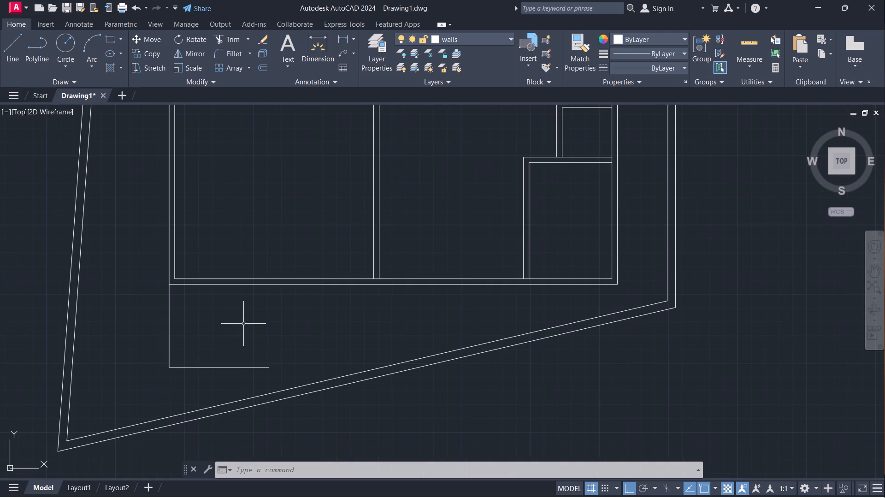
key(o)
key(Return)
click(167, 330)
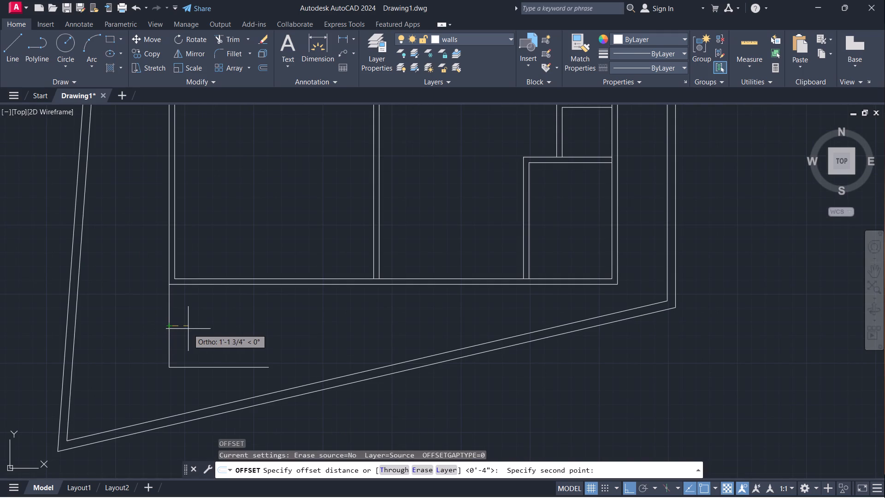
key(4)
key(Return)
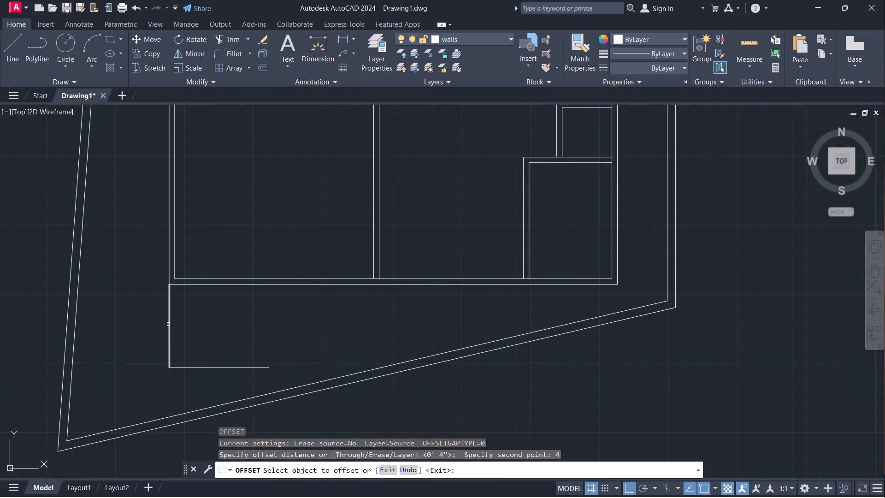
drag(168, 324, 176, 324)
click(192, 325)
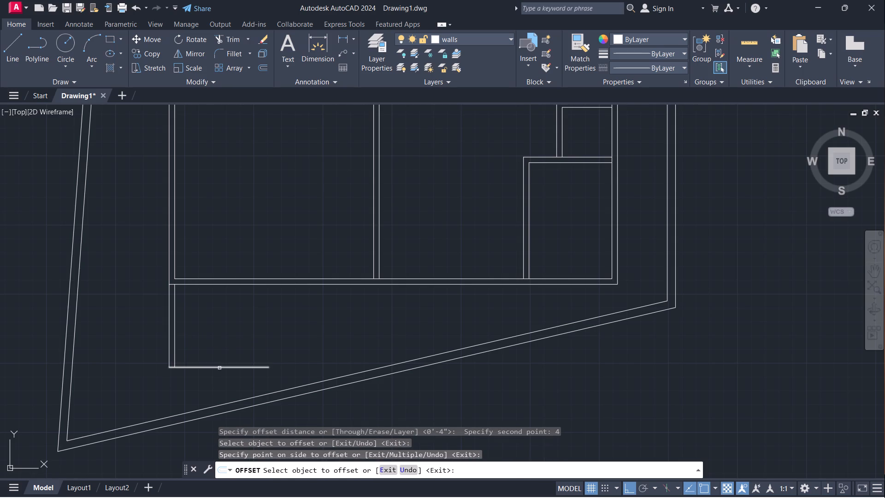
click(219, 368)
click(223, 345)
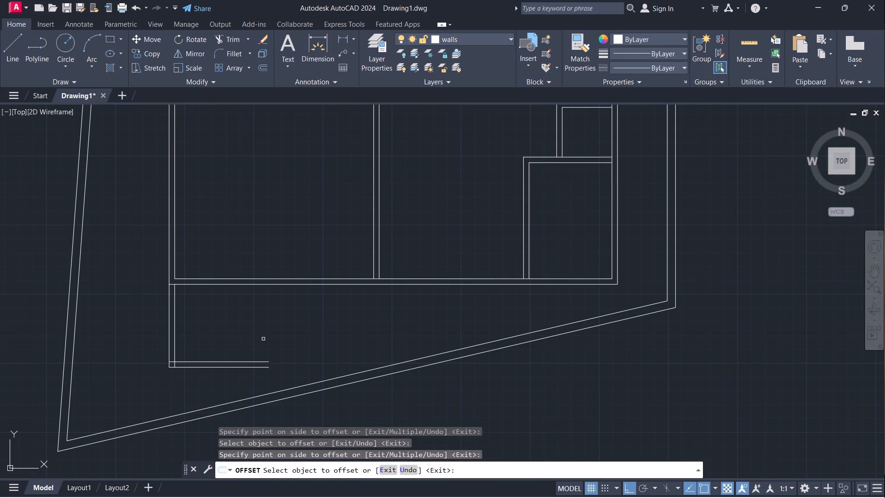
key(Escape)
Draw a vertical line from the right end of the enclosure's inner bottom line up to the house's bottom wall.
key(l)
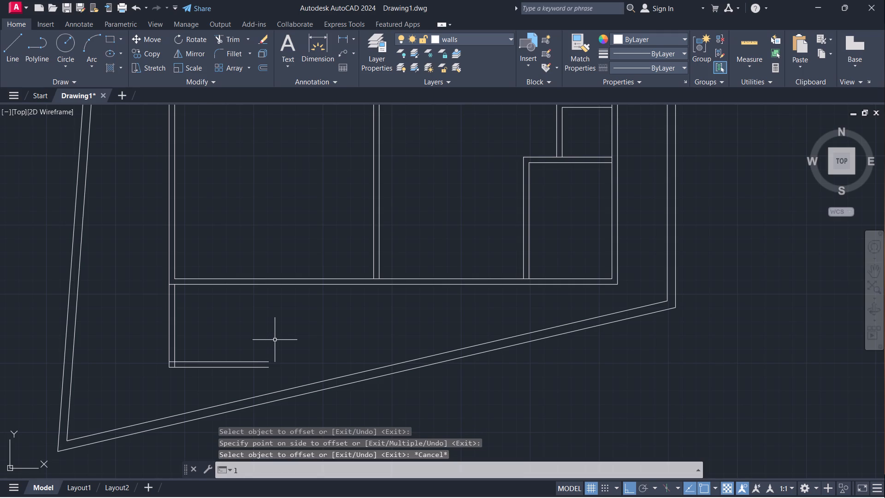
key(Return)
click(271, 362)
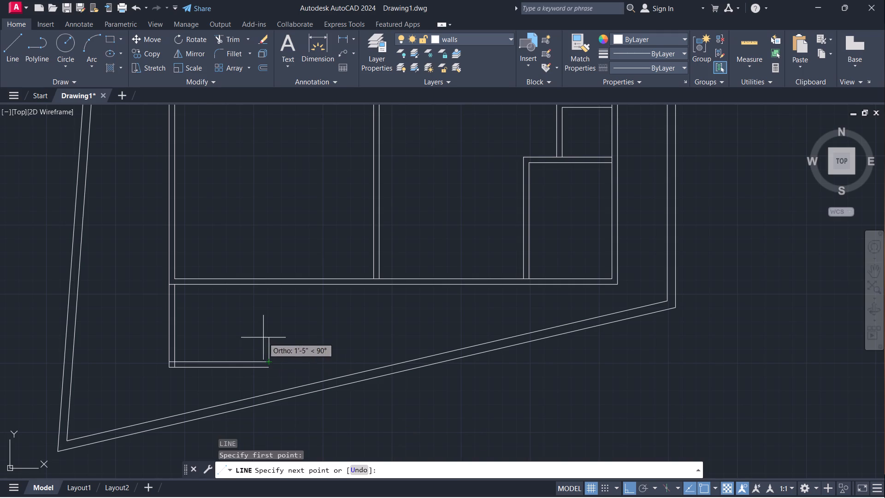
click(273, 286)
key(Escape)
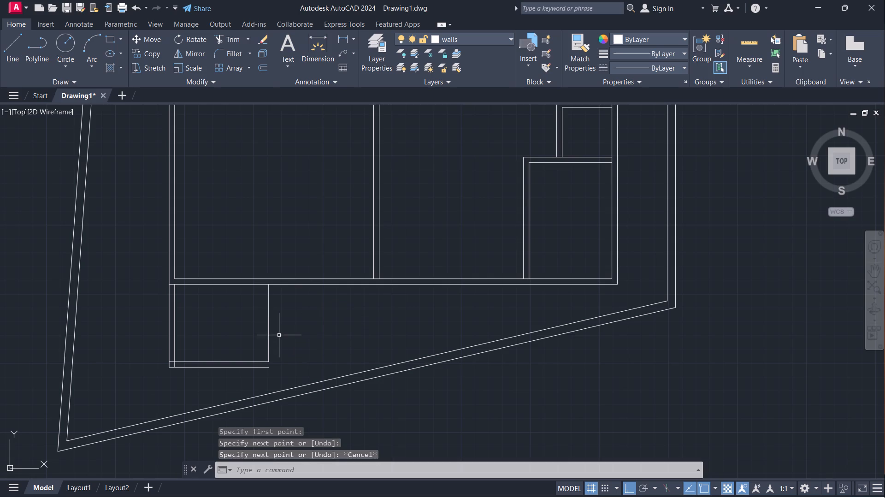
Offset the small enclosure's right vertical line 4" outward to give that wall its thickness.
key(o)
key(Return)
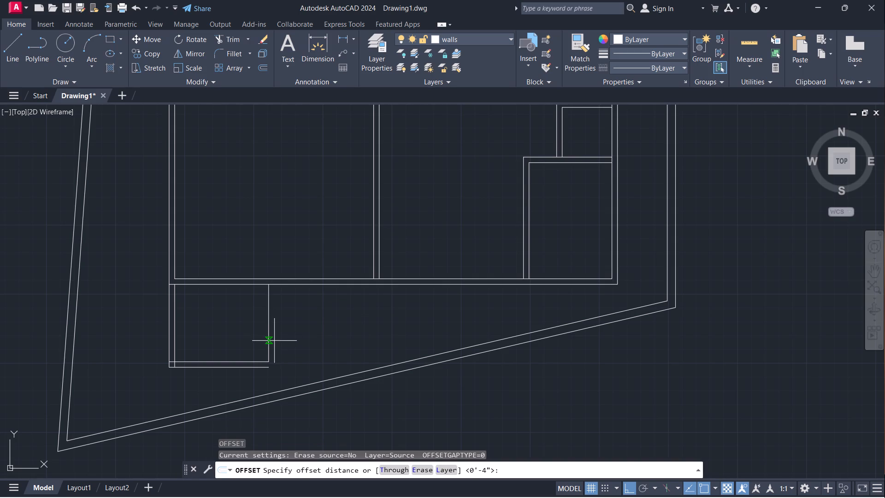
click(267, 332)
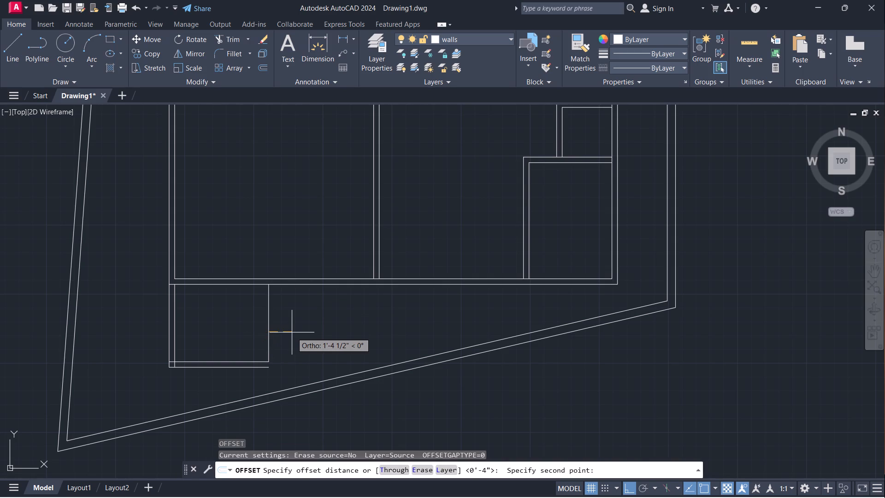
key(4)
key(Return)
click(269, 336)
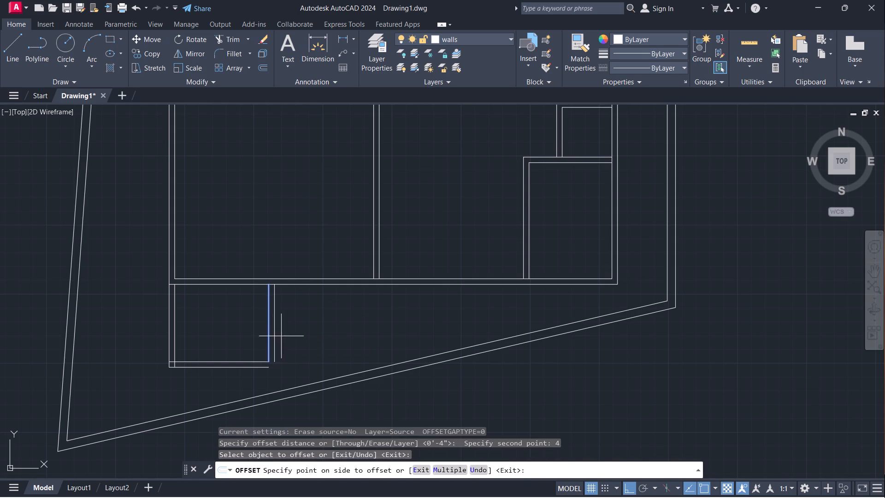
click(289, 338)
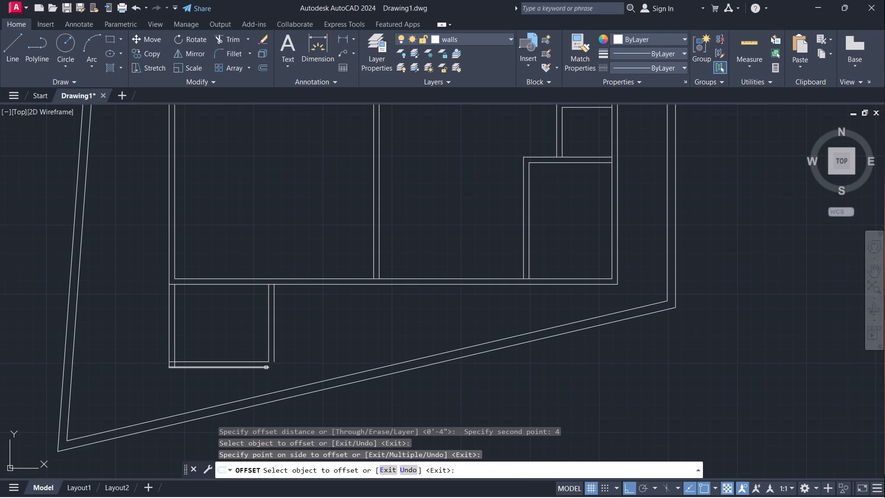
click(266, 368)
key(Escape)
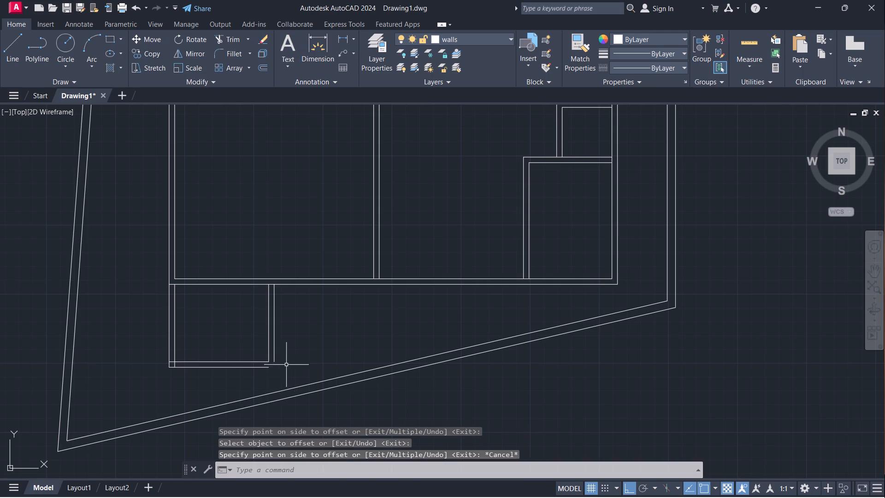
Extend the enclosure's outer right line down to the slanted plot wall and its outer bottom line across to meet it.
scroll(283, 366, up, 2)
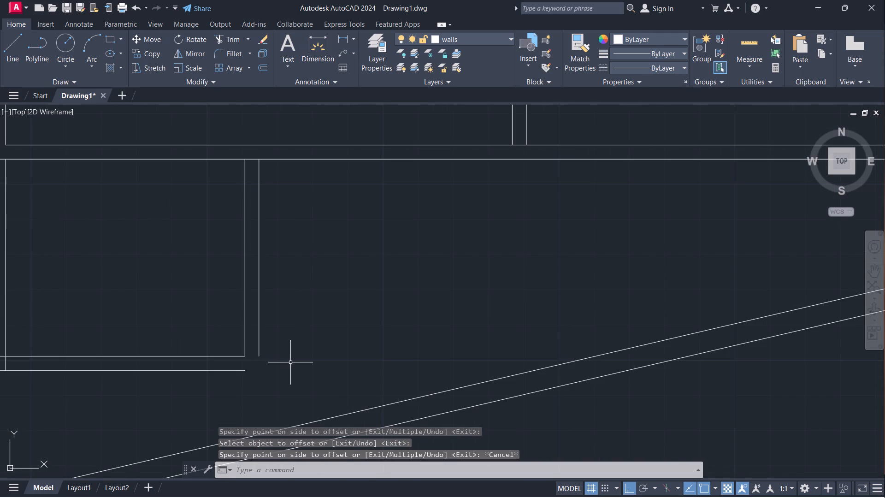
key(Escape)
text(ex)
key(Return)
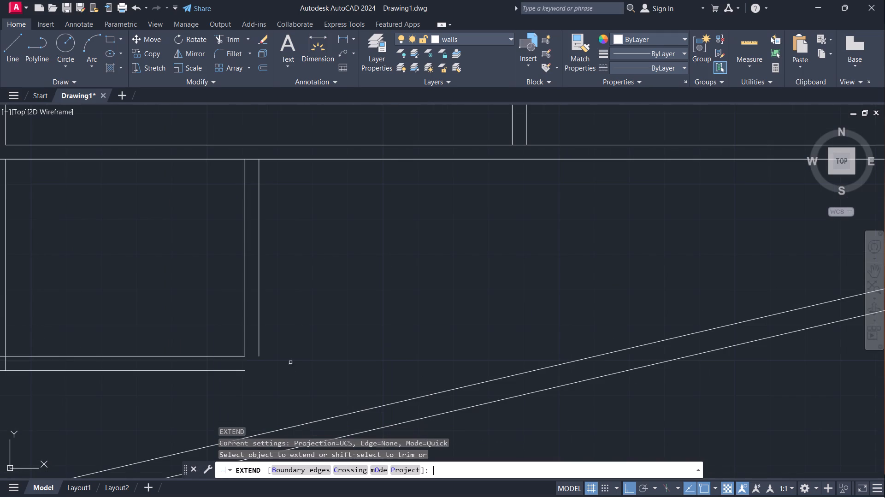
click(259, 345)
key(Escape)
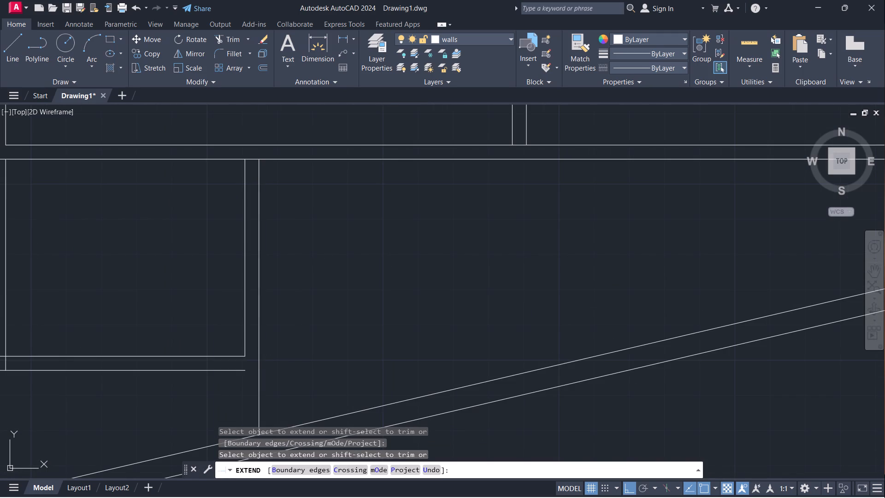
key(space)
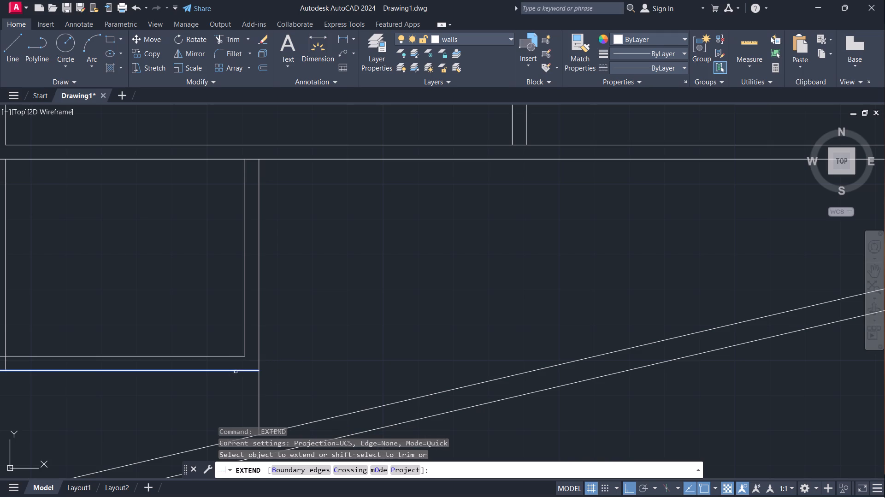
click(236, 370)
key(Escape)
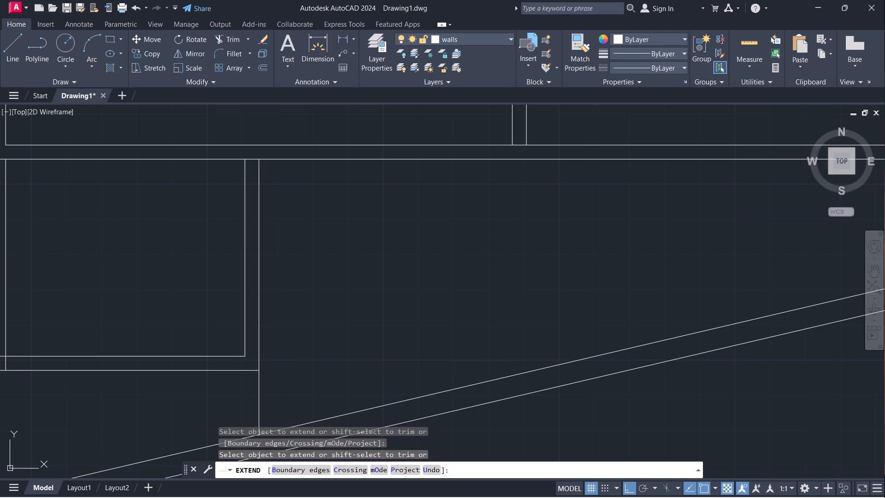
Trim the outer right line's excess below the enclosure and the overlapping inner line ends at its lower-left corner.
key(t)
key(r)
drag(278, 368, 243, 396)
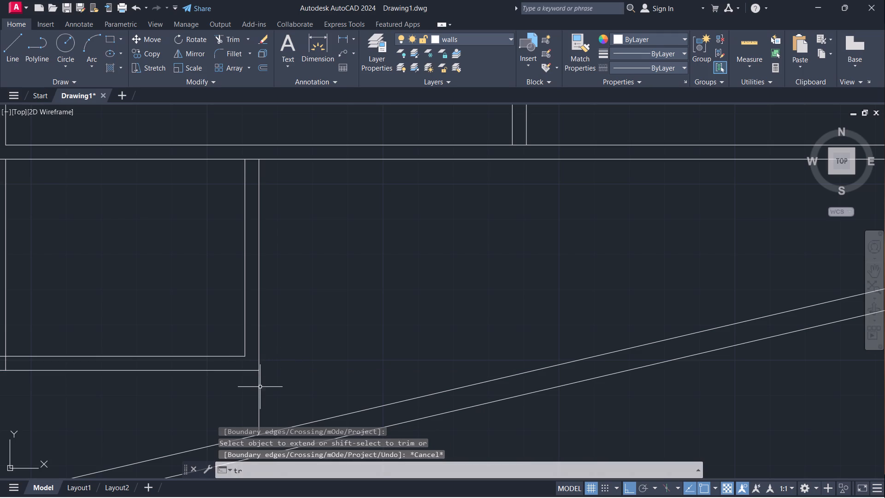
key(space)
drag(267, 384, 228, 409)
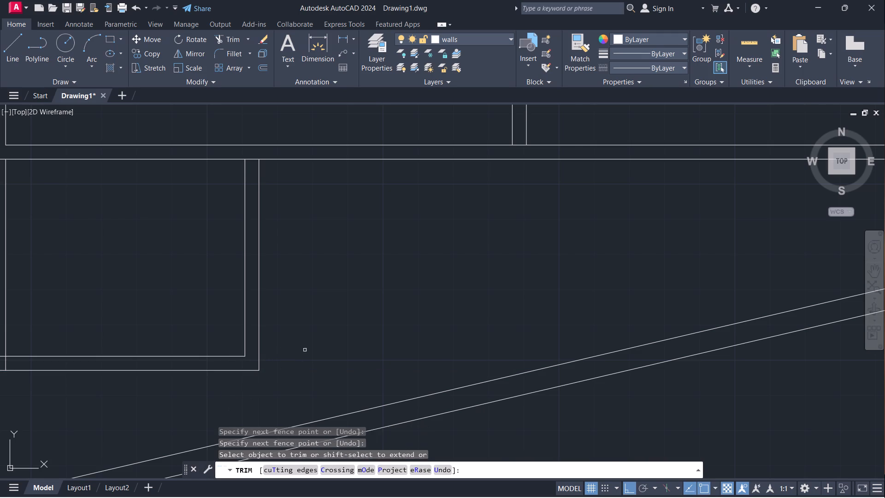
scroll(306, 348, down, 2)
scroll(184, 364, up, 4)
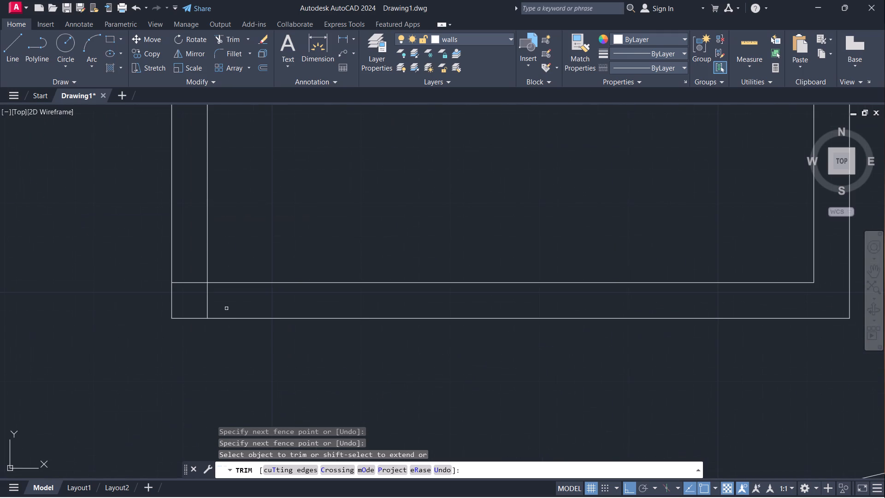
drag(183, 275, 218, 298)
scroll(255, 267, down, 2)
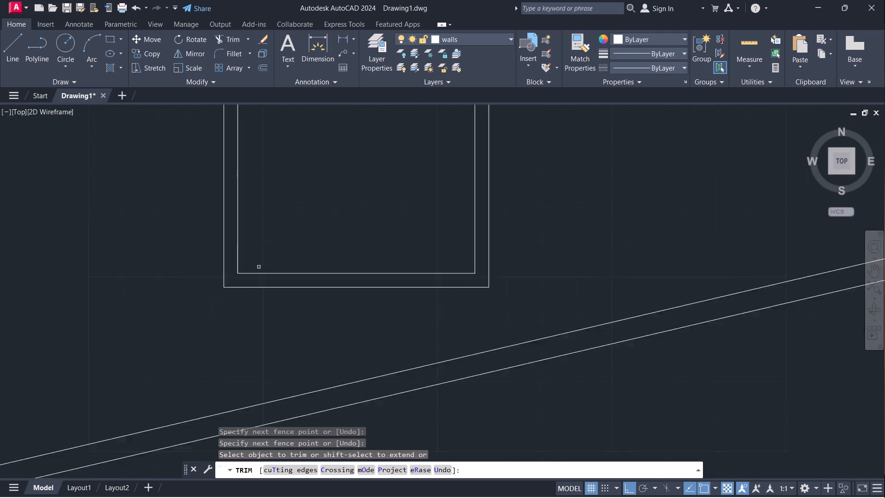
scroll(259, 267, down, 1)
middle_drag(280, 216, 318, 362)
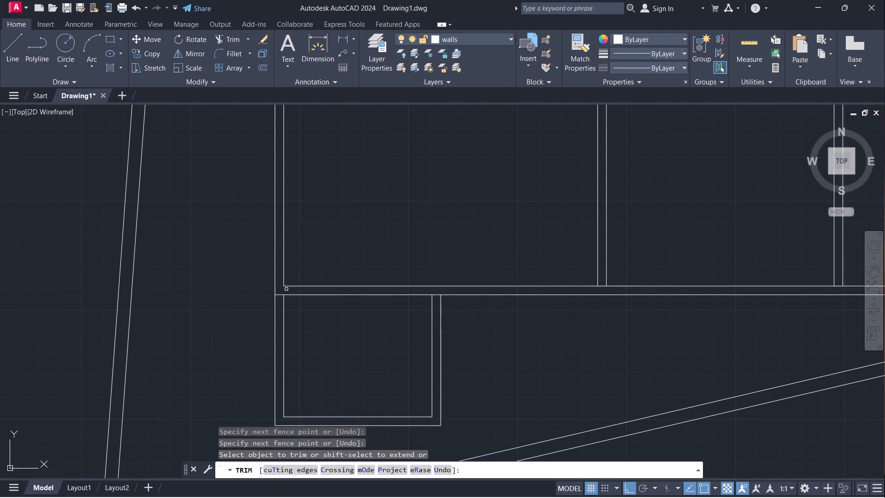
scroll(329, 346, down, 2)
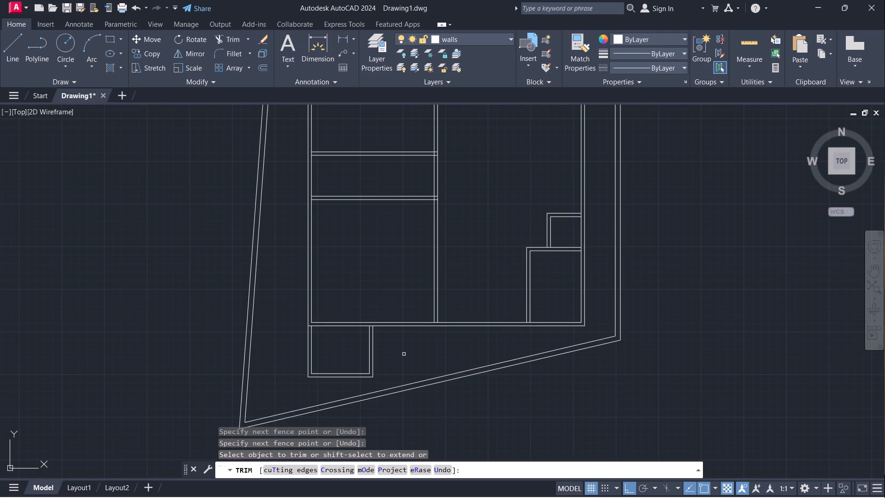
scroll(403, 357, down, 2)
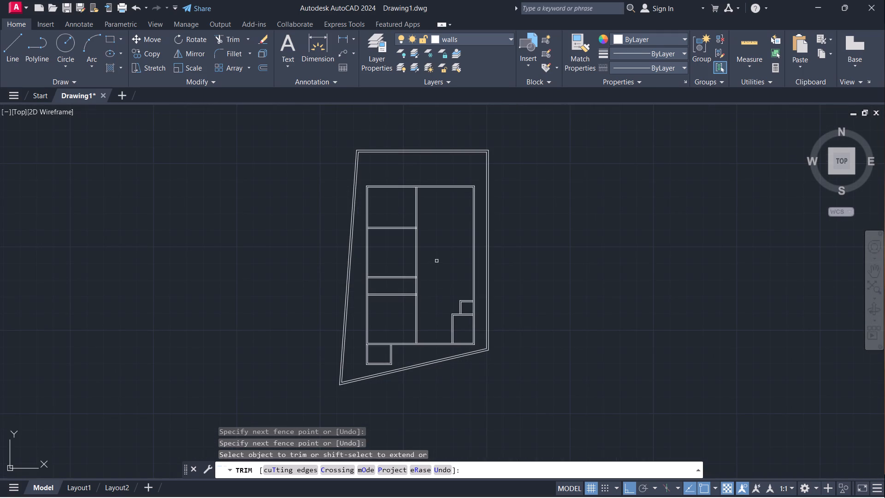
key(Escape)
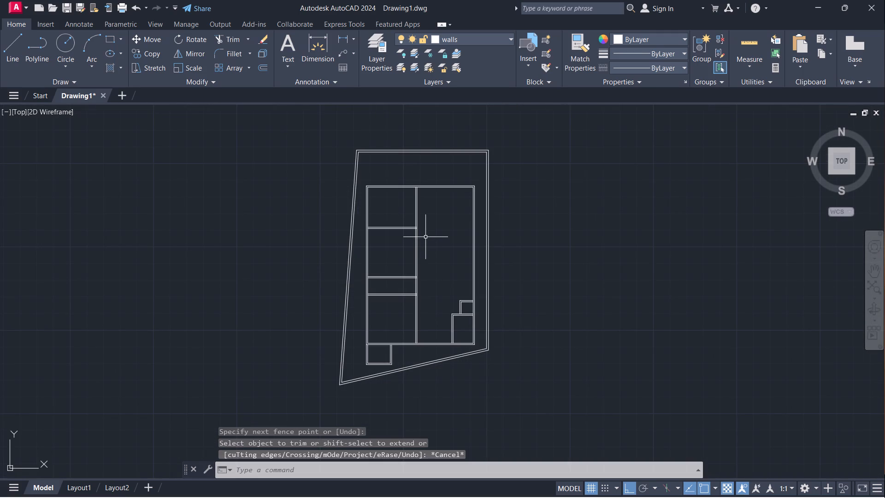
Examine the overall house layout, including the room partitions, the open area beside them and the small rooms near the lower-right corner.
scroll(458, 267, up, 1)
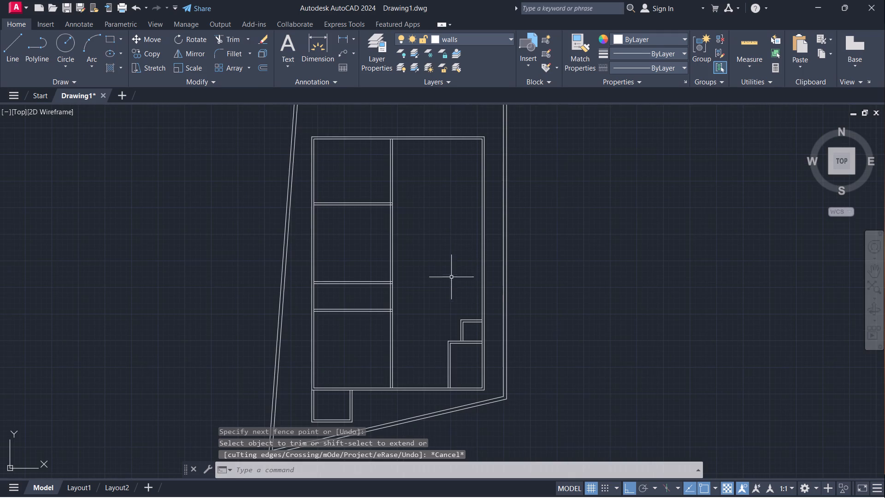
scroll(430, 354, up, 1)
scroll(424, 343, down, 1)
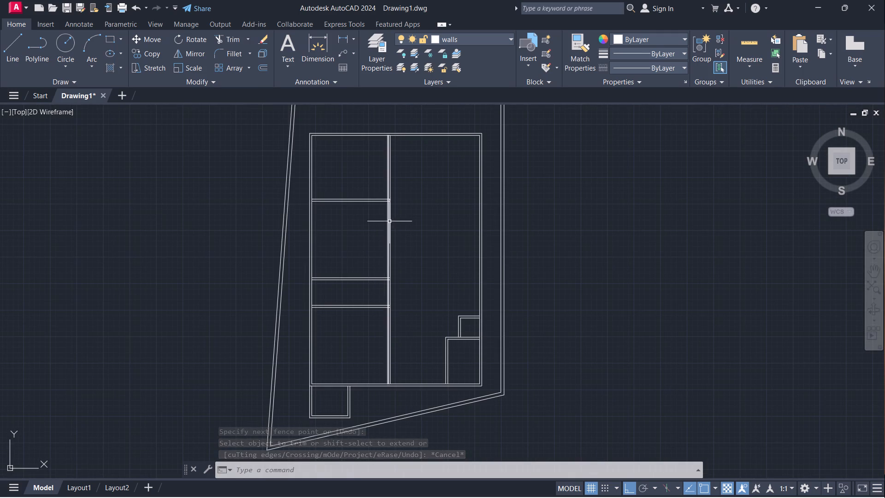
scroll(453, 259, up, 1)
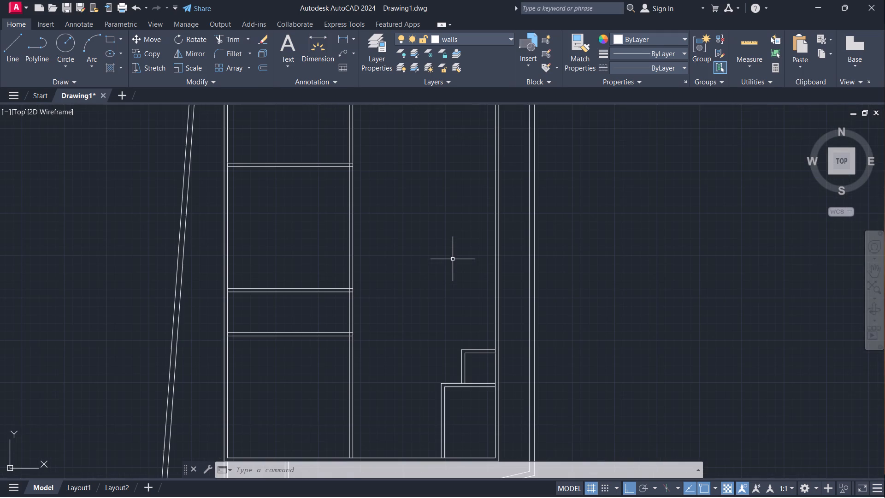
scroll(451, 265, down, 1)
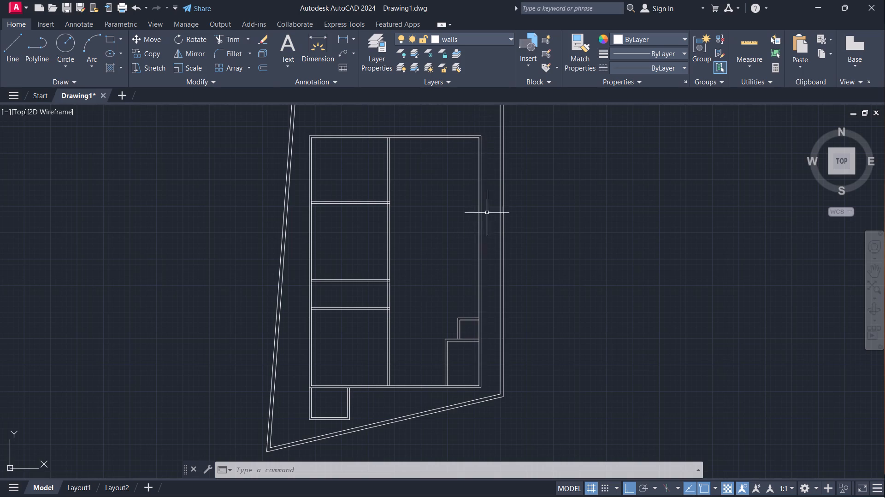
scroll(472, 196, up, 1)
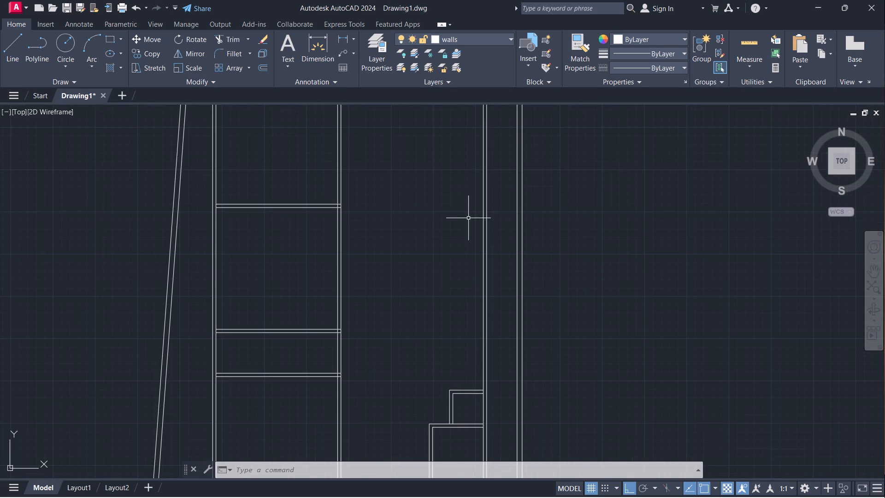
scroll(469, 219, up, 2)
scroll(394, 252, down, 1)
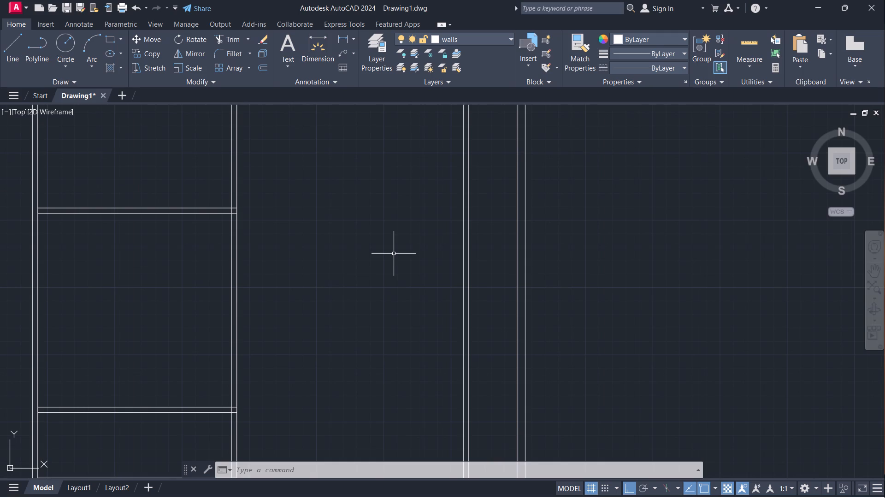
scroll(394, 254, down, 1)
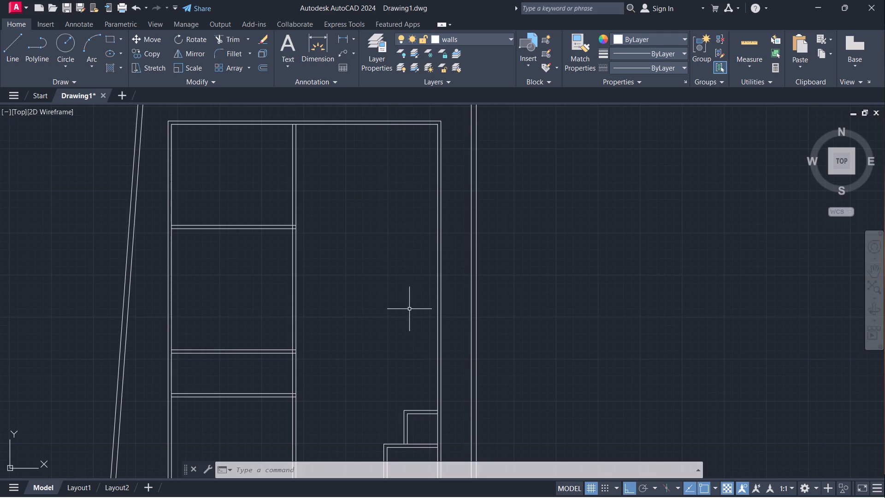
scroll(362, 295, down, 1)
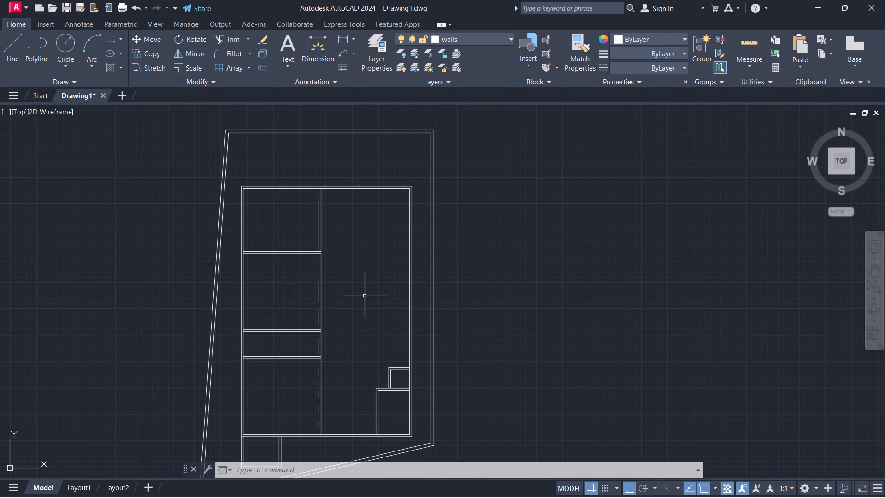
scroll(355, 267, down, 1)
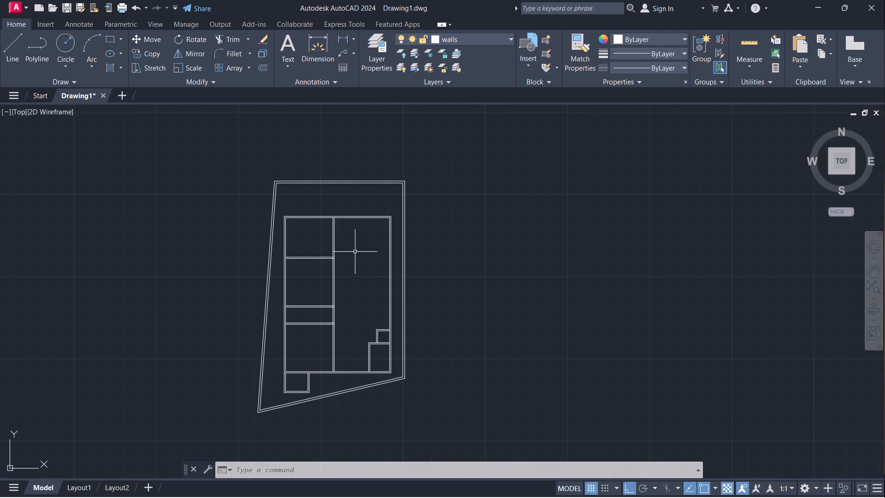
scroll(362, 243, up, 1)
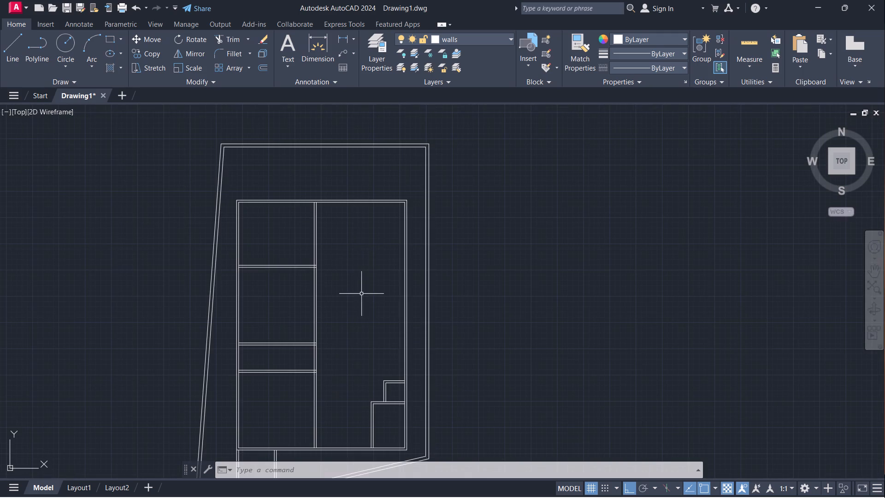
scroll(353, 334, up, 2)
scroll(353, 333, down, 2)
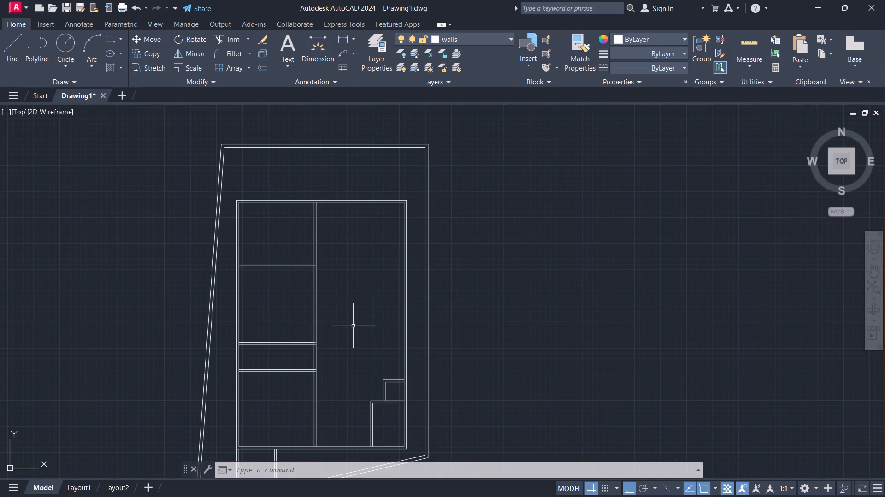
scroll(349, 300, down, 1)
scroll(376, 323, up, 2)
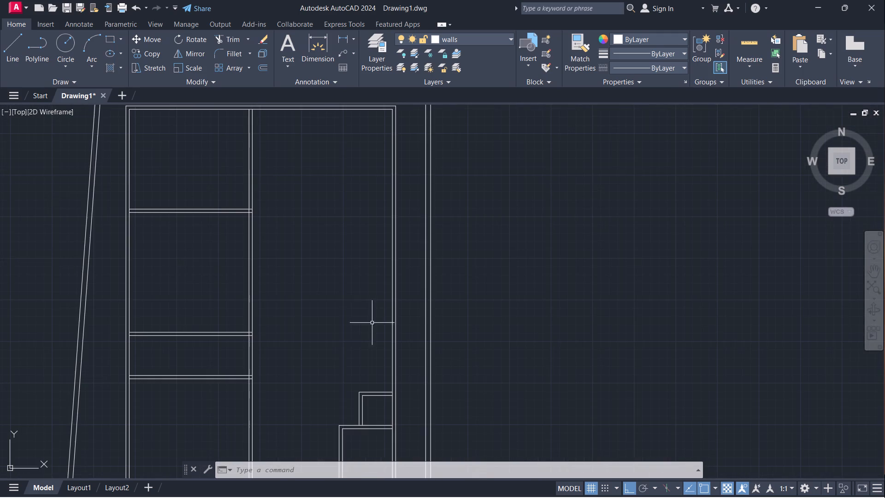
middle_drag(302, 386, 373, 284)
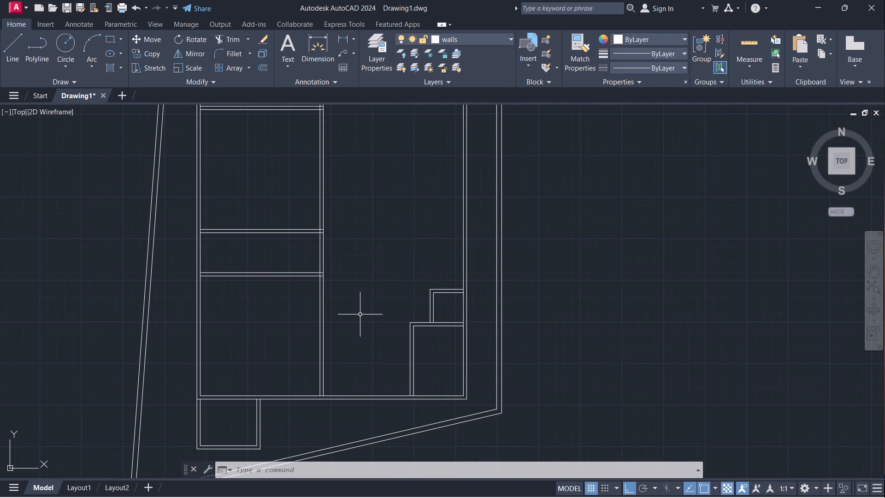
scroll(360, 314, up, 1)
scroll(337, 275, up, 1)
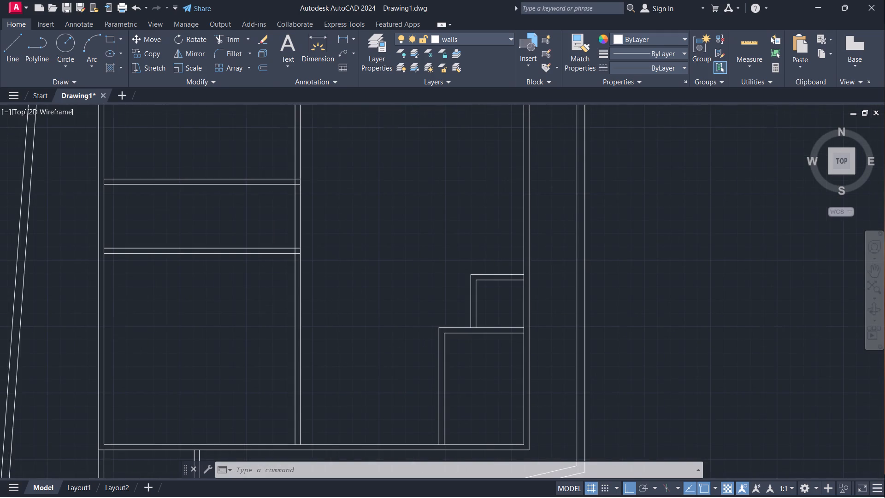
scroll(301, 263, up, 2)
middle_drag(368, 266, 472, 285)
scroll(492, 284, down, 1)
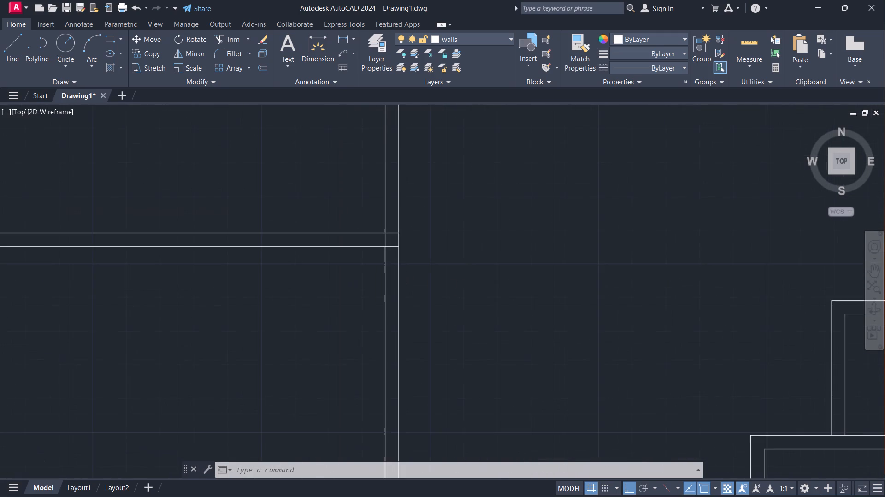
scroll(492, 284, down, 4)
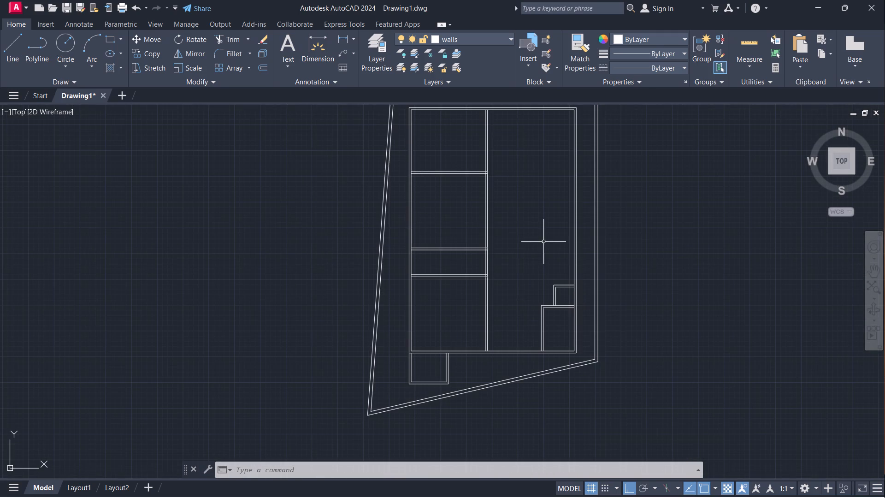
middle_drag(534, 225, 383, 343)
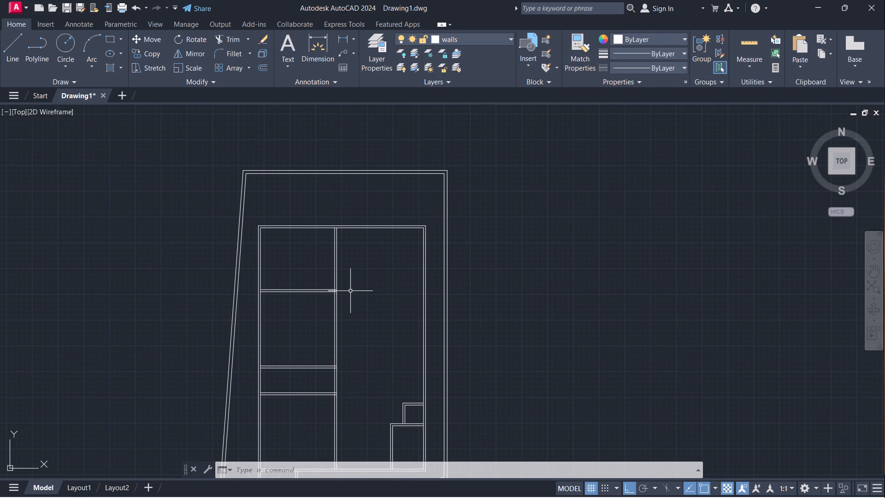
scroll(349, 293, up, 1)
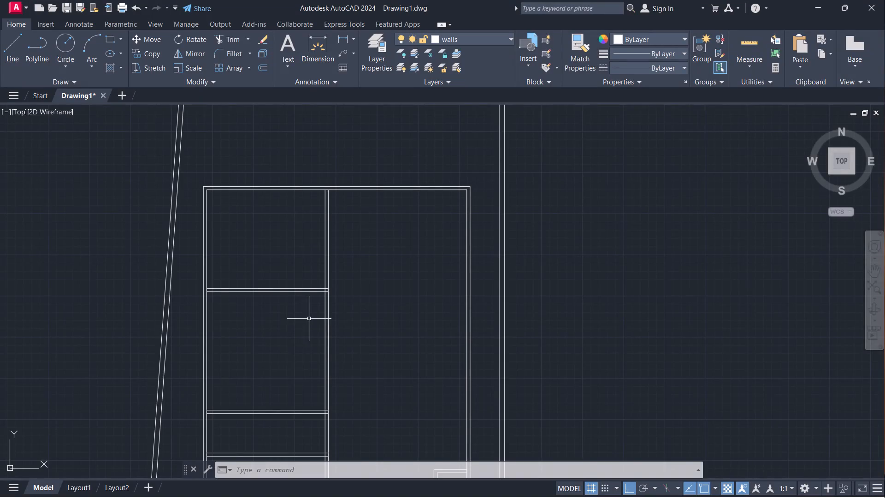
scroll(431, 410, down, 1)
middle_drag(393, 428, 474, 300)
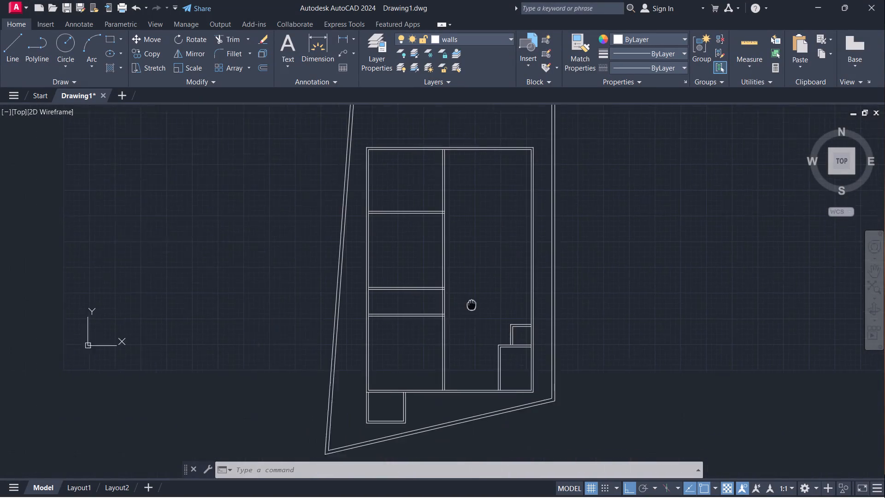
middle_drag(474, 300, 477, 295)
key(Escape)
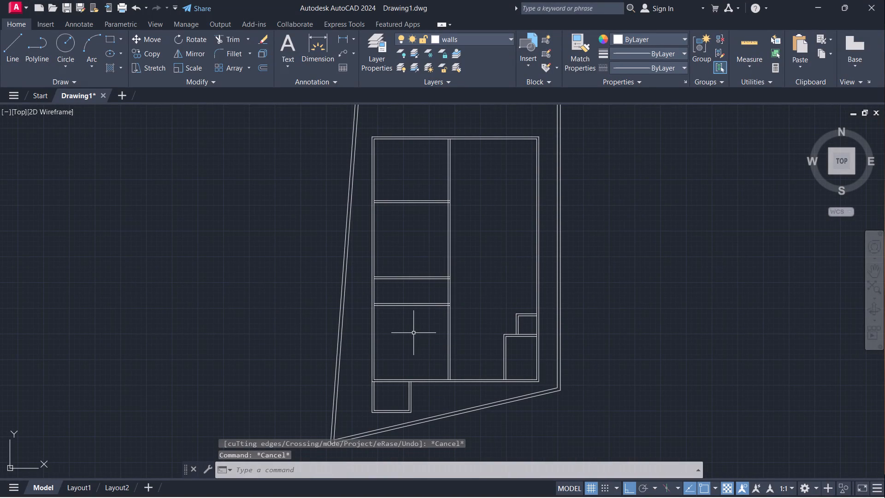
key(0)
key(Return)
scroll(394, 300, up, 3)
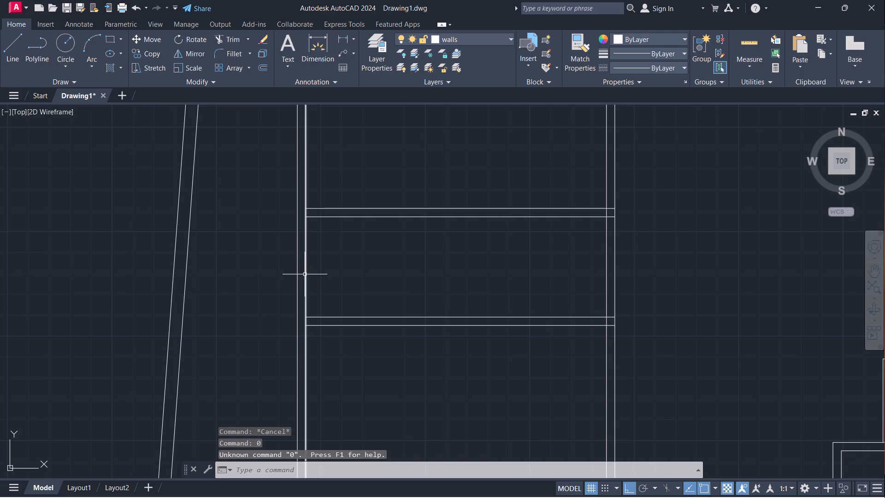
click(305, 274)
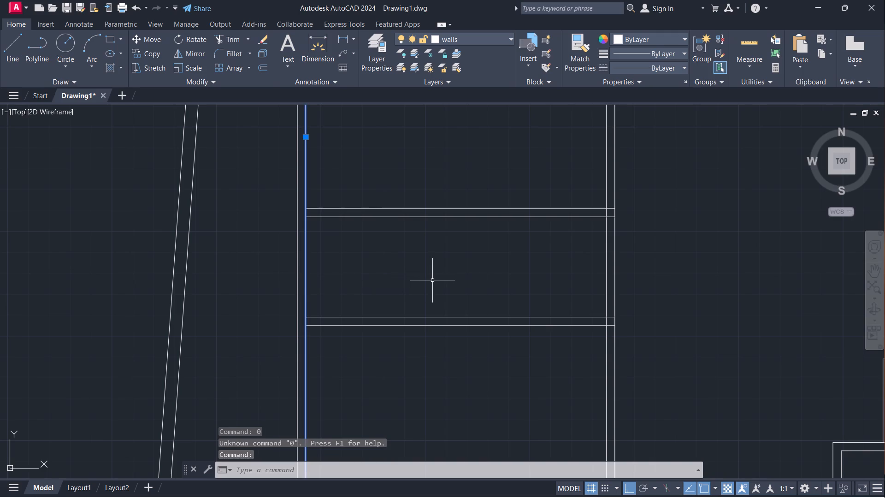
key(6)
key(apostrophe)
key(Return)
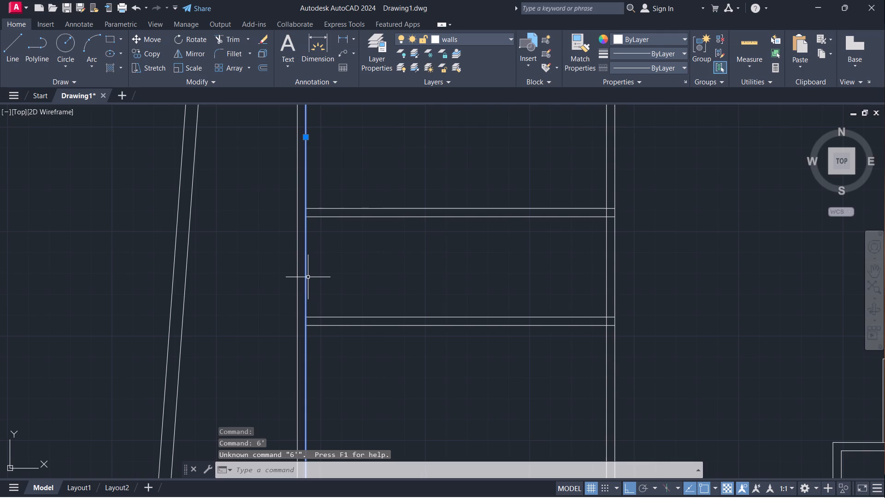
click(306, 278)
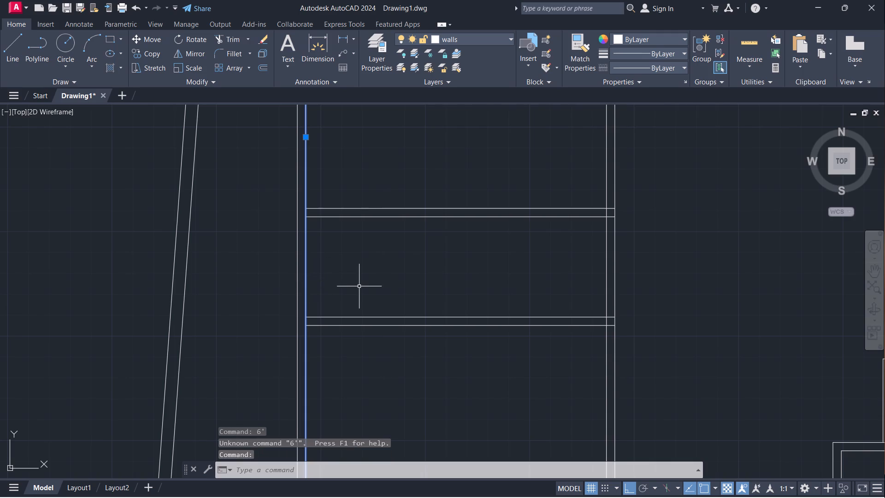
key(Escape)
Offset the inner line of the house's left wall 6' inward, across the narrow room between the two middle partitions.
key(o)
key(Return)
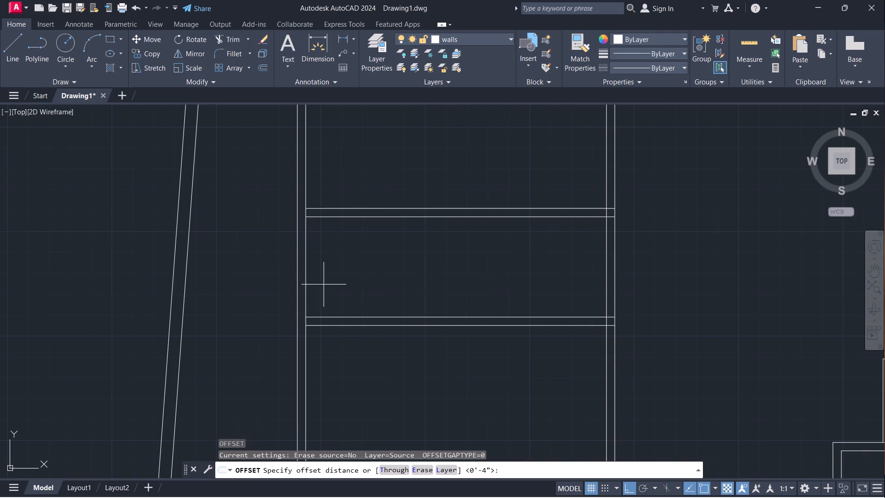
click(307, 282)
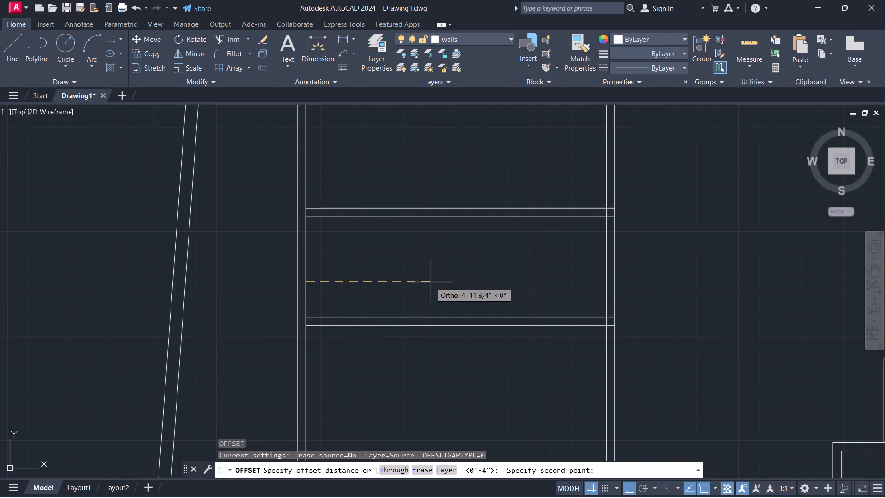
text(6')
key(Return)
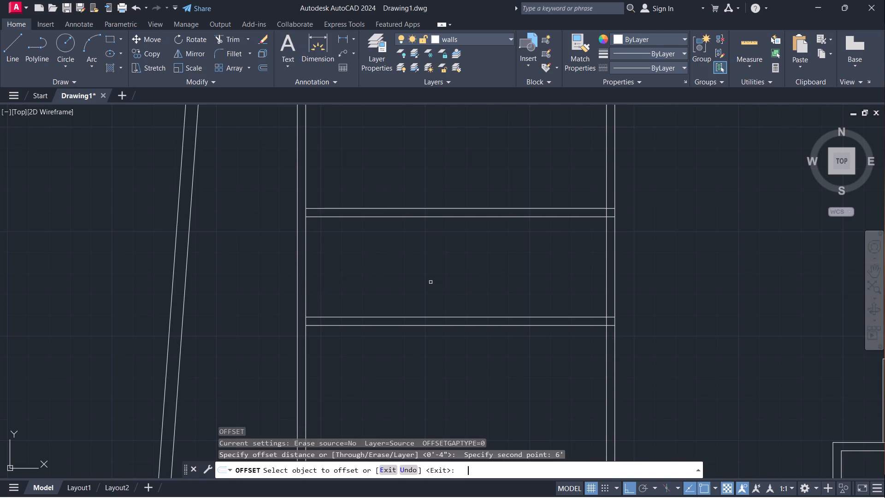
drag(305, 288, 373, 290)
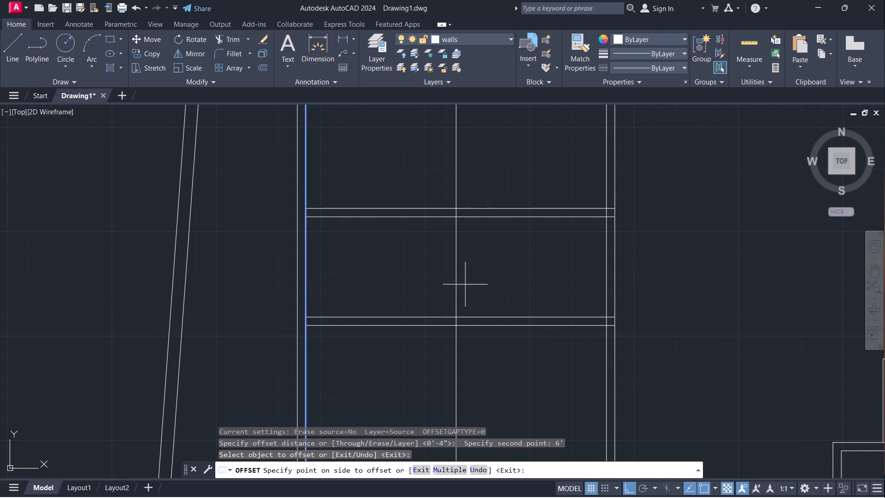
click(490, 283)
Trim the new vertical line above the narrow room's upper partition and below its lower partition.
middle_drag(489, 278, 431, 313)
scroll(489, 278, up, 1)
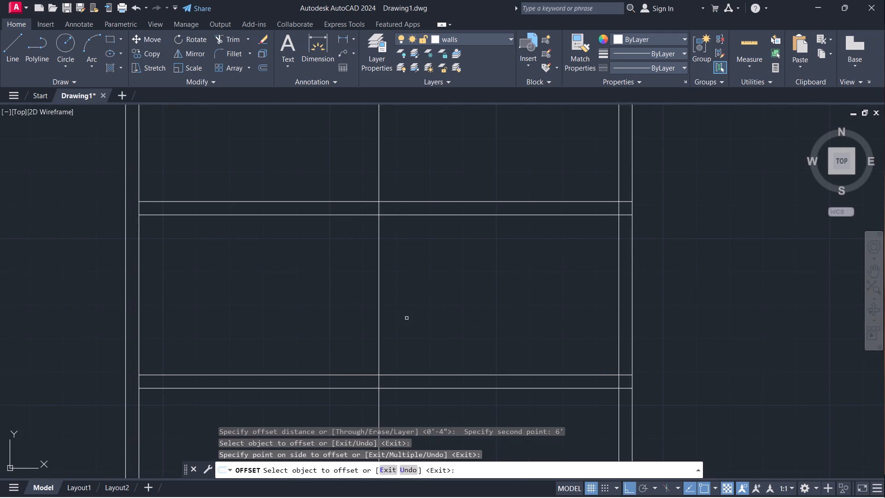
text(tr)
key(Escape)
text(tr)
key(space)
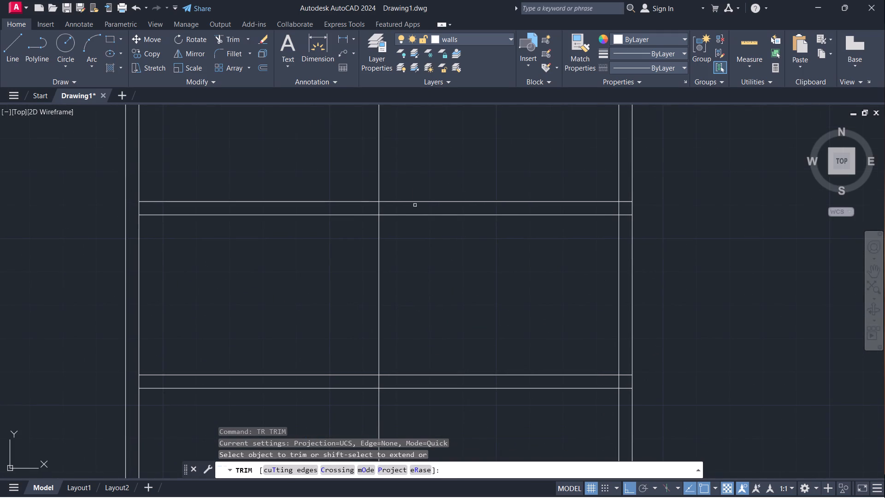
drag(398, 172, 333, 190)
drag(401, 410, 354, 407)
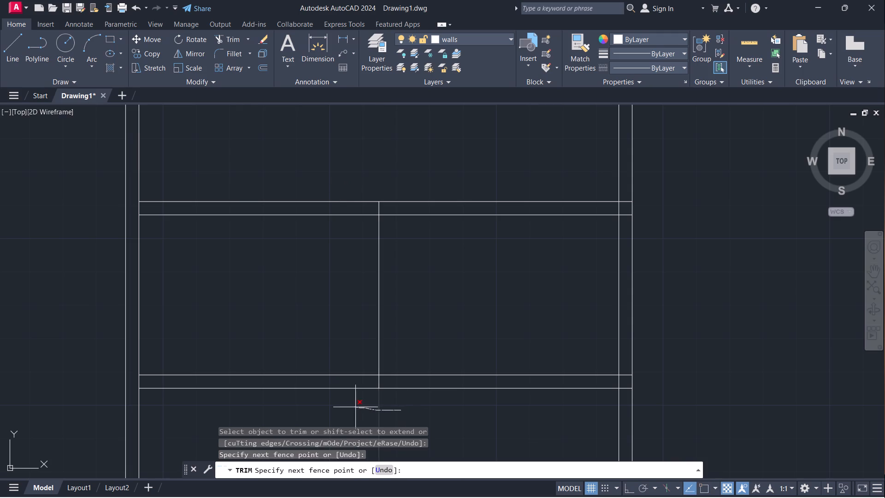
drag(354, 407, 353, 407)
key(Escape)
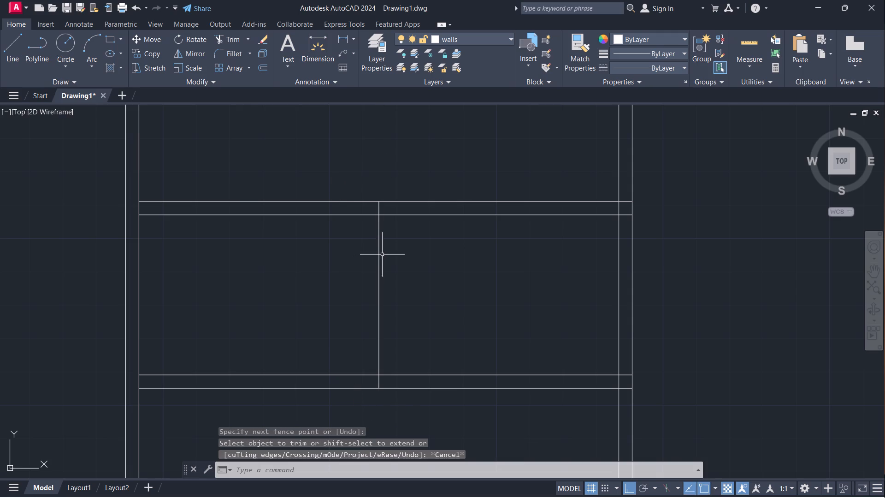
Offset the narrow room's vertical dividing line 2" to each side to form the faces of a 4" wall.
key(o)
key(Return)
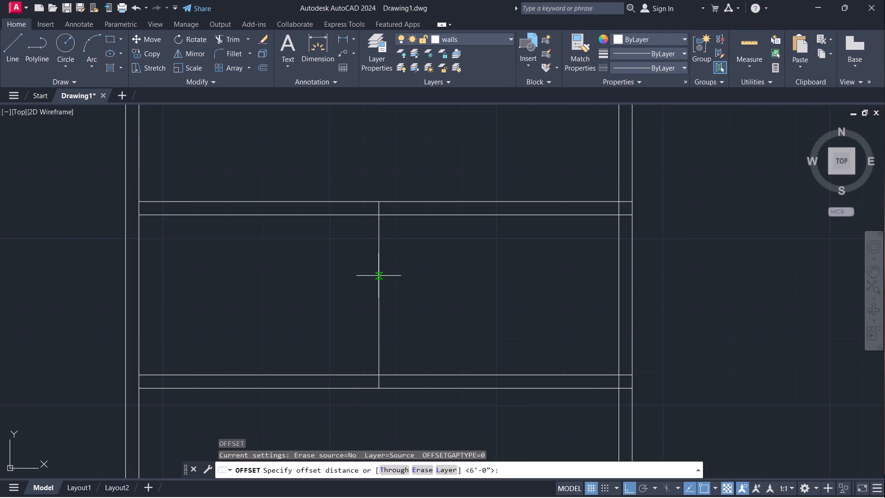
click(378, 276)
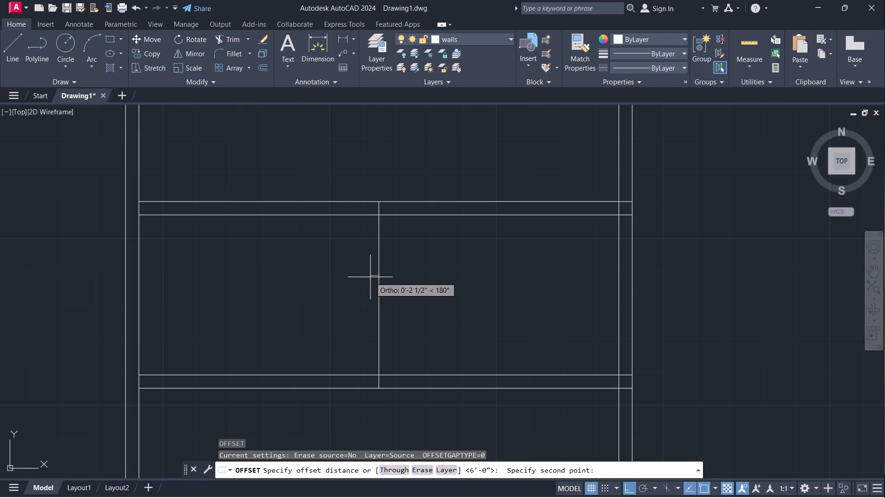
key(2)
key(shift+quotedbl)
key(Return)
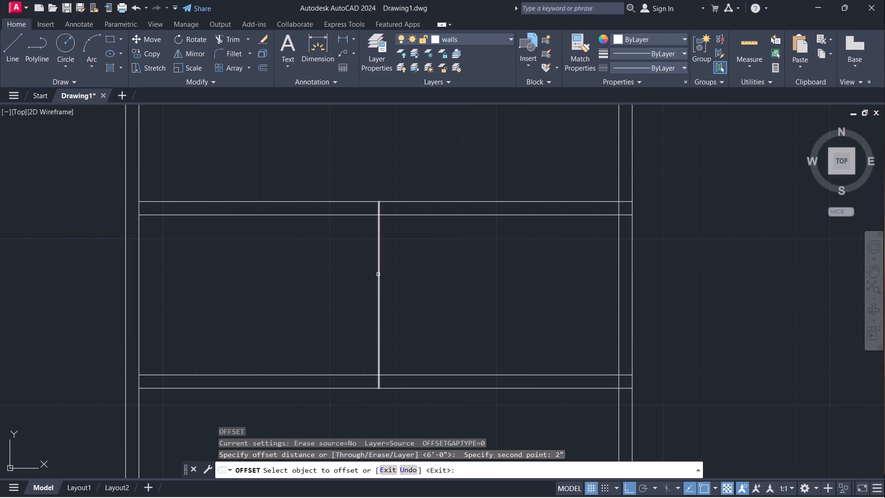
click(378, 274)
click(364, 273)
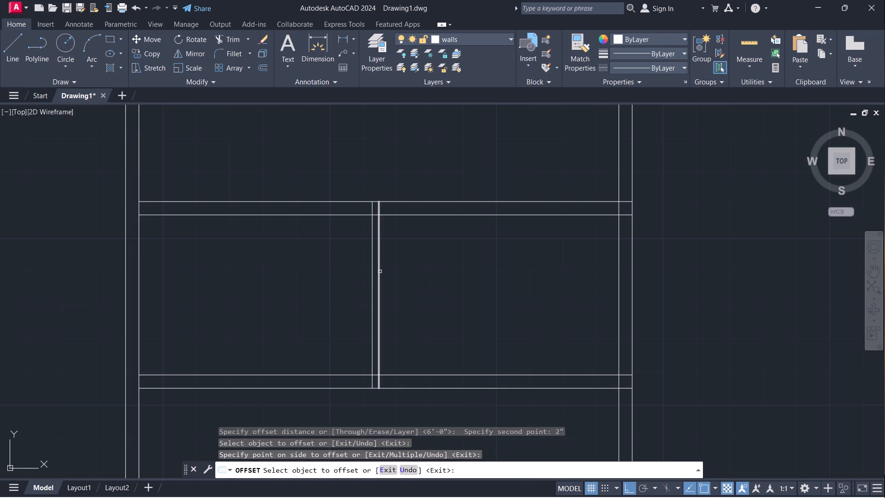
drag(379, 273, 407, 279)
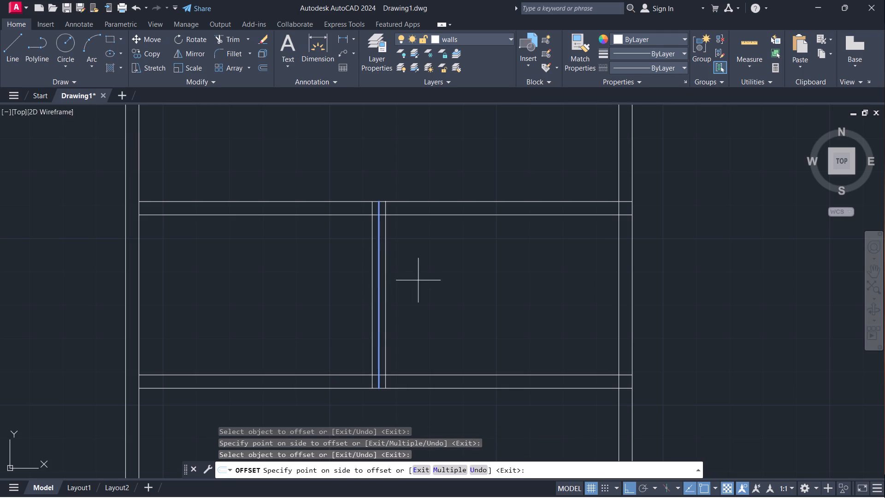
click(424, 281)
key(Escape)
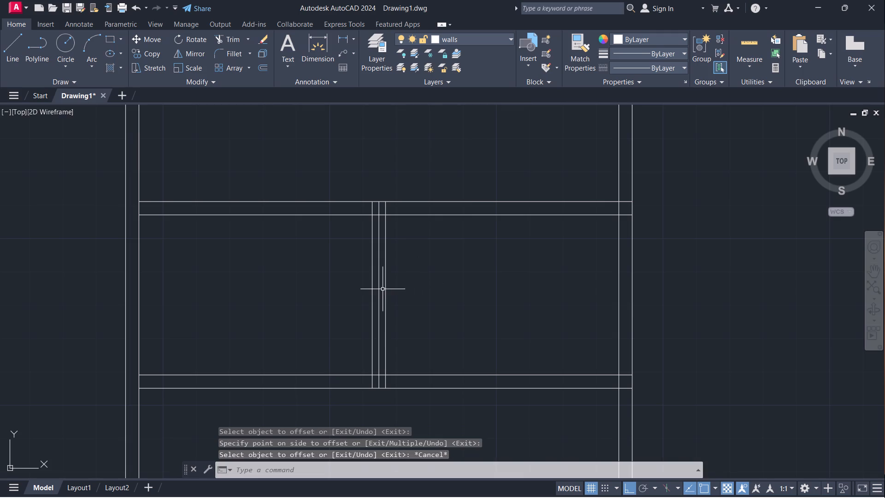
Erase the centre line between the two faces of the narrow room's dividing wall.
click(379, 289)
key(e)
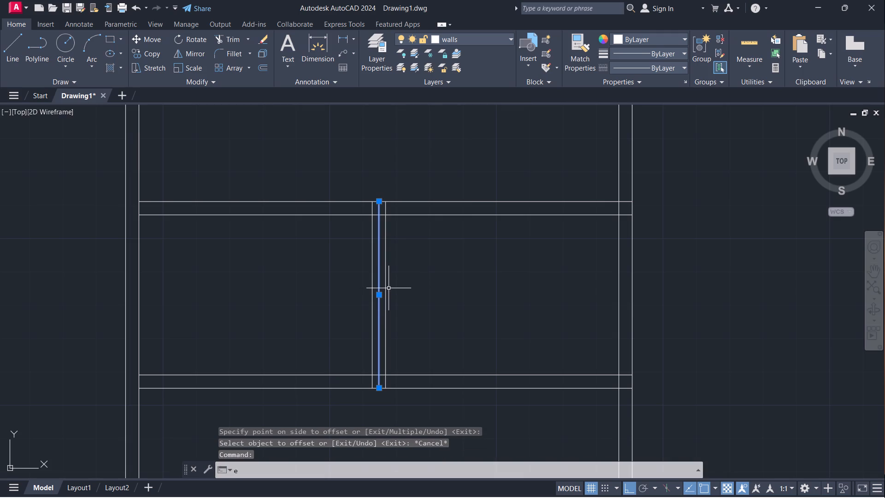
key(Return)
Outline a 3' door opening in the central vertical wall, starting 3" below the narrow room's lower partition, with lines across the wall at both ends.
scroll(394, 298, down, 3)
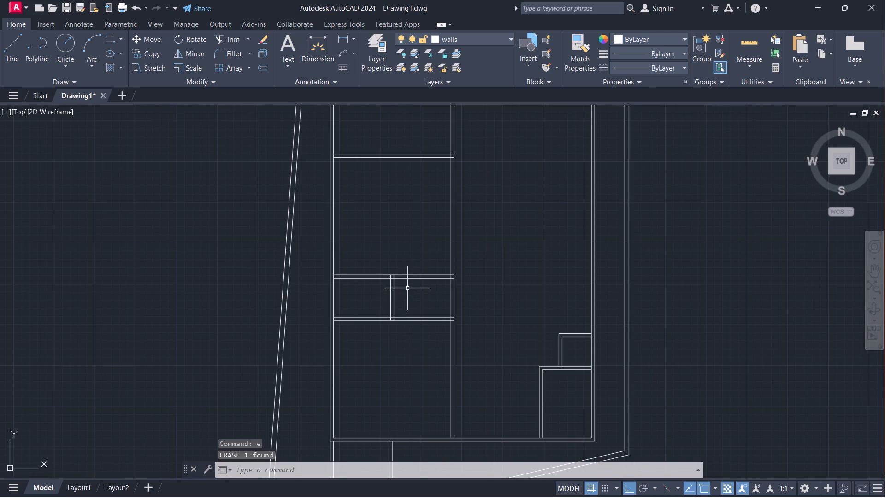
scroll(408, 289, down, 1)
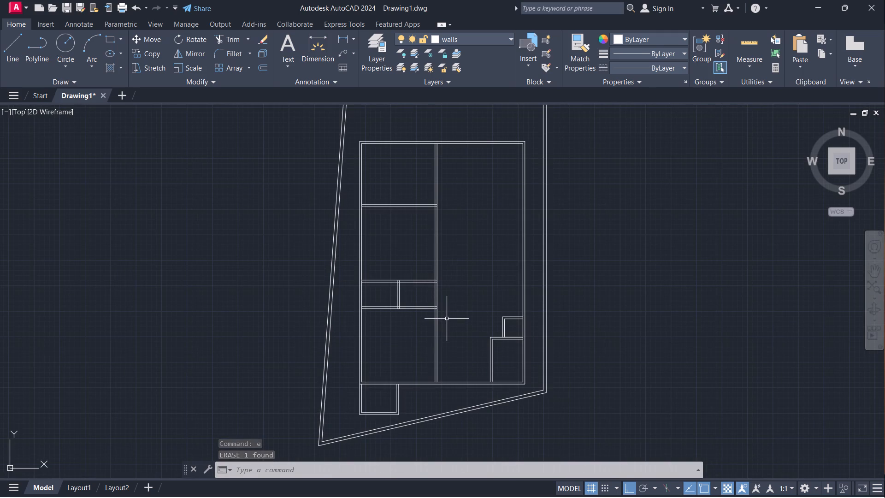
scroll(447, 318, up, 4)
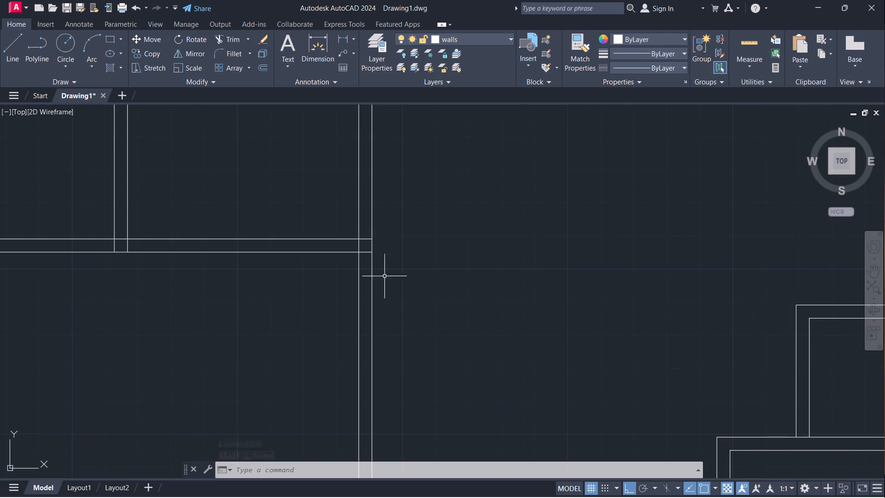
key(Escape)
key(l)
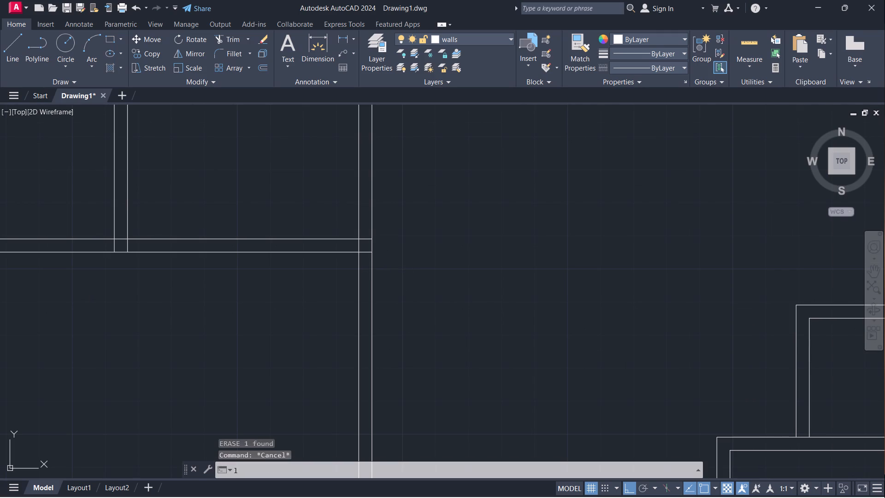
key(Return)
click(373, 254)
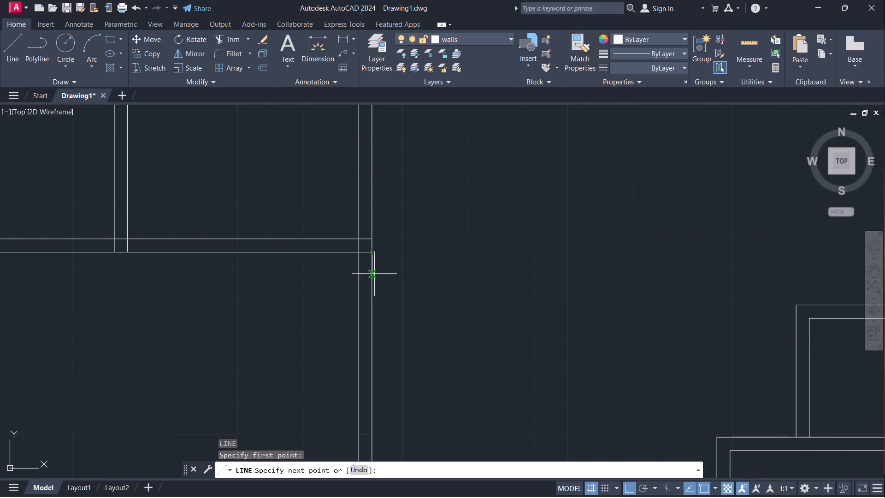
key(2)
key(BackSpace)
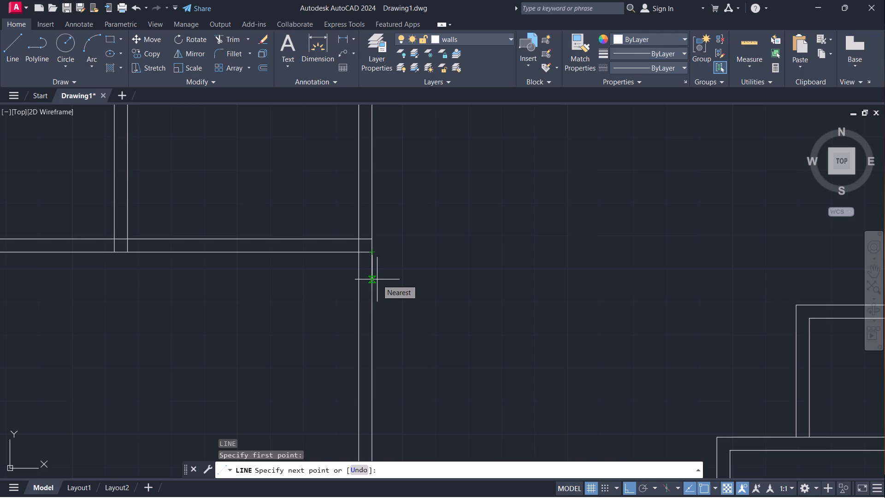
key(3)
key(Return)
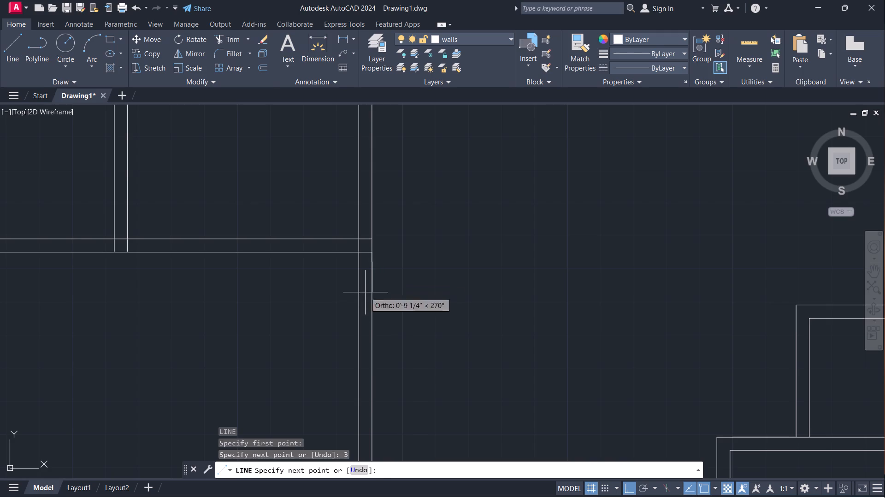
click(360, 264)
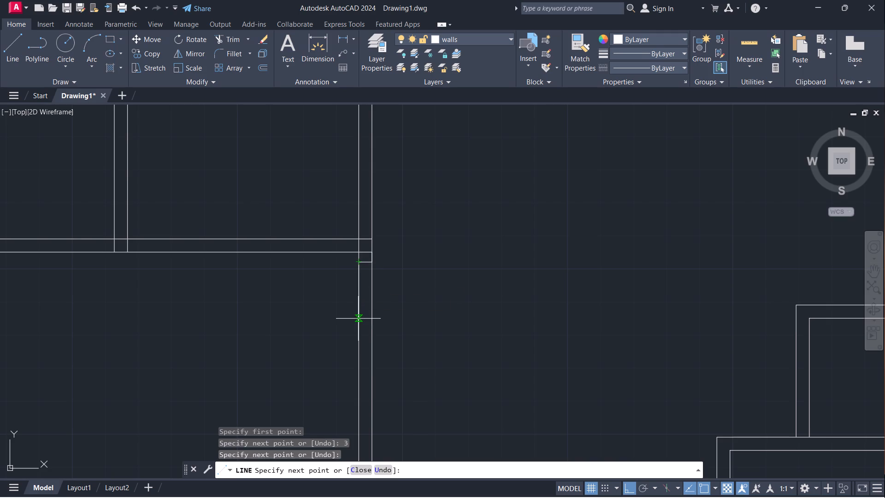
key(3)
key(apostrophe)
key(Return)
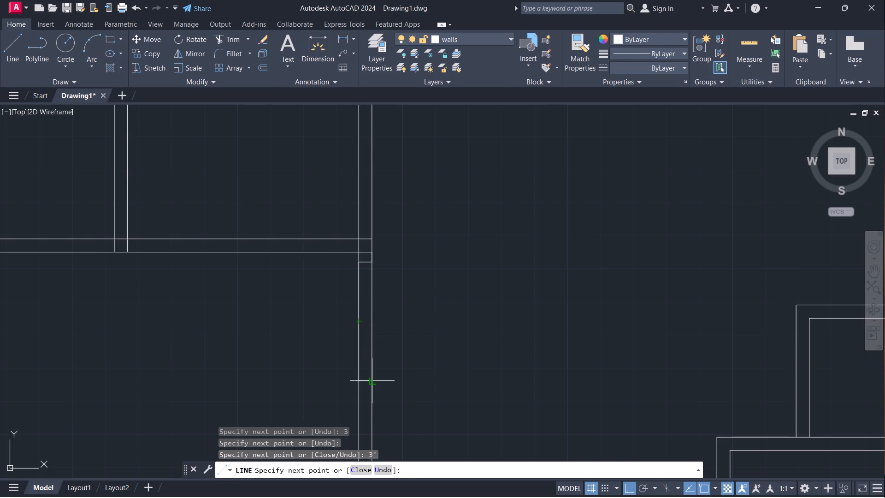
click(372, 379)
key(Escape)
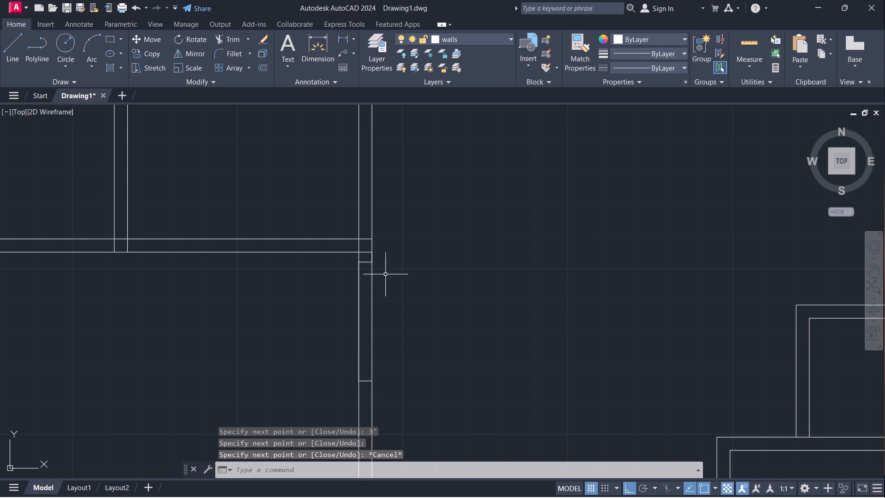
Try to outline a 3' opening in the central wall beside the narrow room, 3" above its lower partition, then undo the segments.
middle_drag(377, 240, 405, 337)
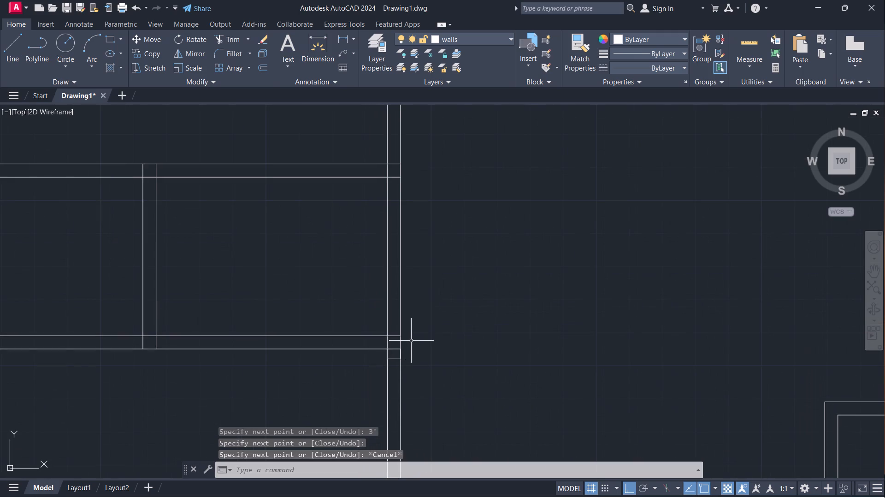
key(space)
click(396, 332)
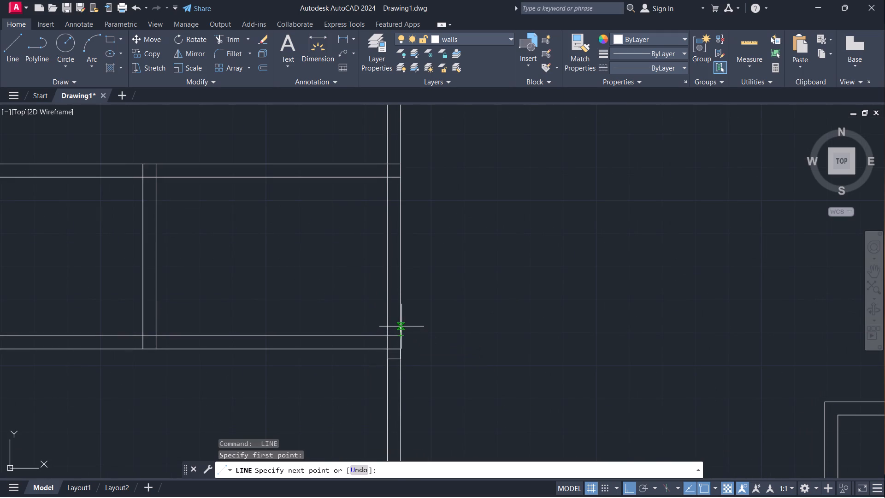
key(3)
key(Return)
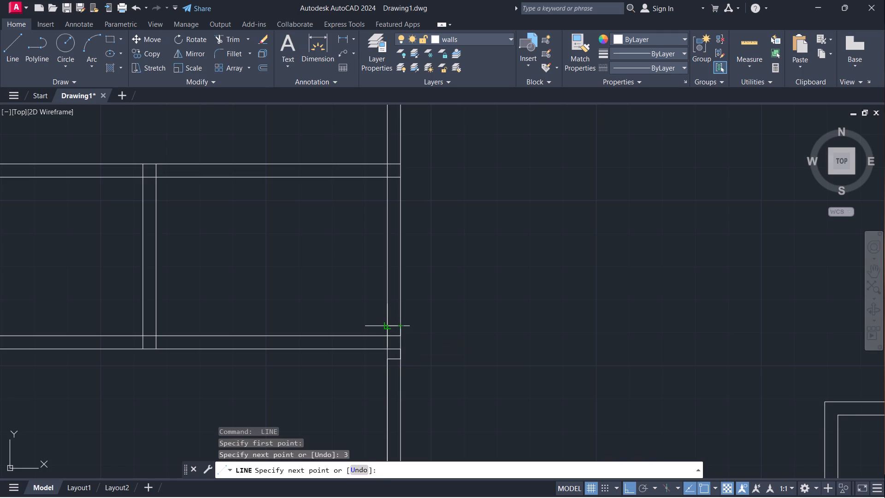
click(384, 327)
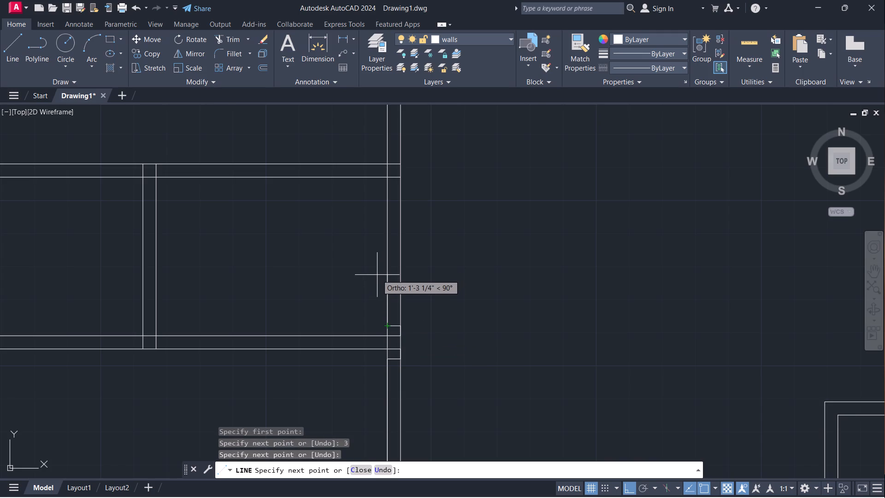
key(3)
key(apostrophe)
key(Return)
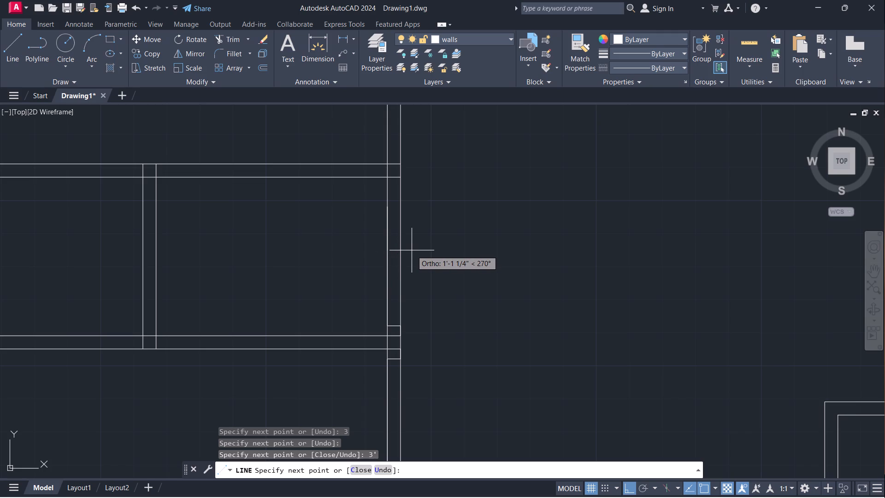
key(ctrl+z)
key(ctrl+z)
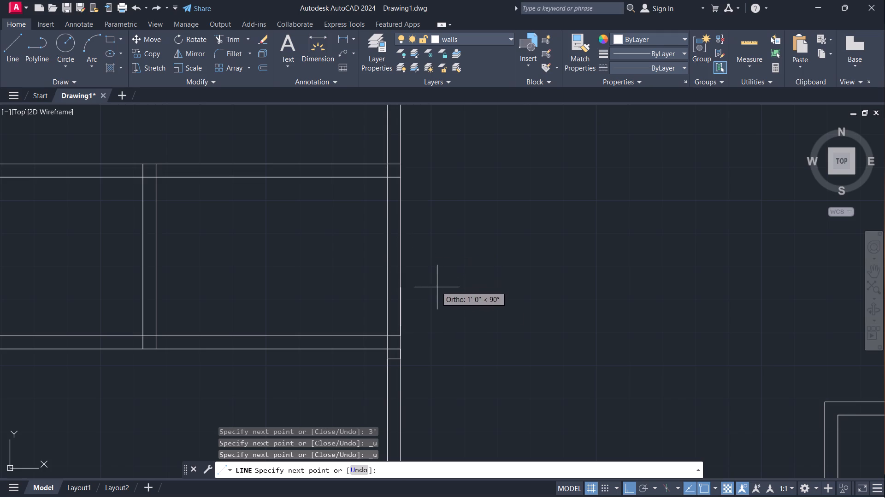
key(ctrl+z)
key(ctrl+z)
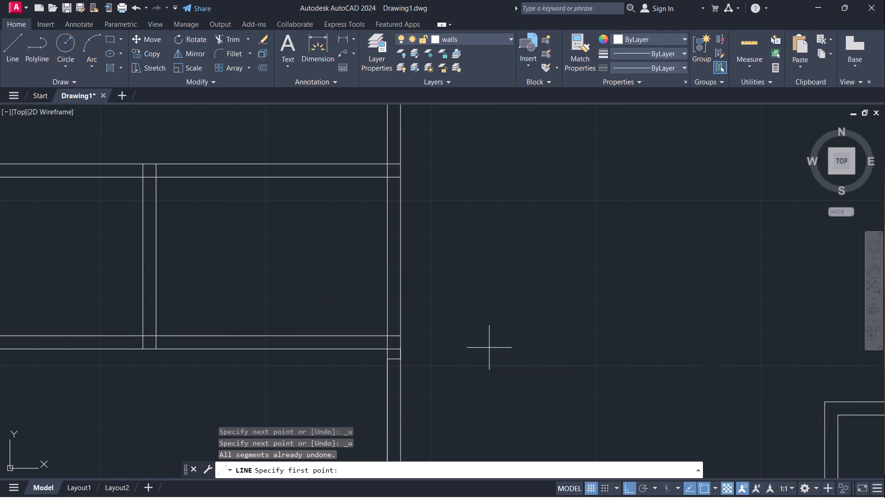
Outline a 3' door opening in the central vertical wall, starting 3" below the topmost partition, with lines across the wall at both ends.
scroll(430, 328, down, 2)
scroll(456, 284, down, 1)
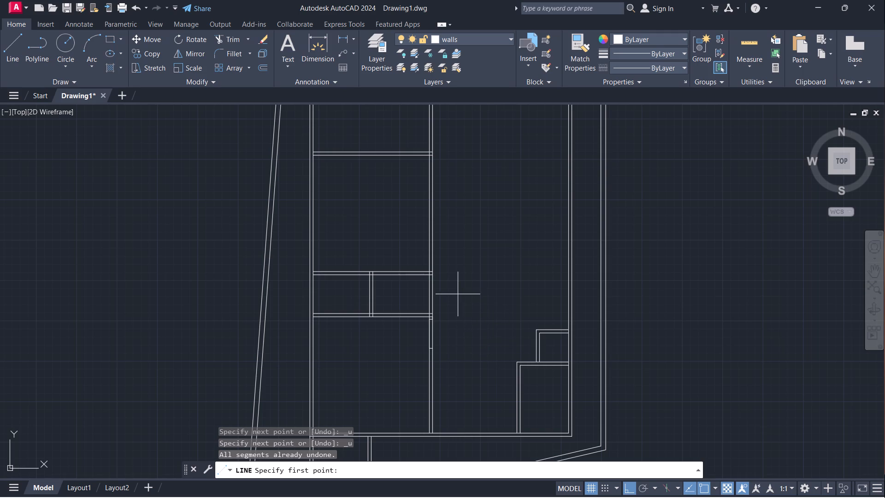
middle_drag(457, 294, 454, 400)
scroll(426, 248, up, 2)
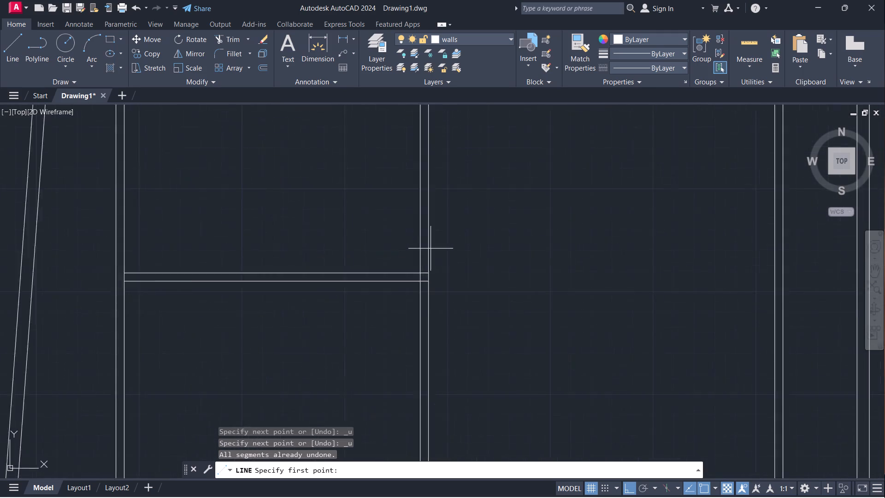
scroll(431, 249, up, 1)
scroll(426, 314, up, 2)
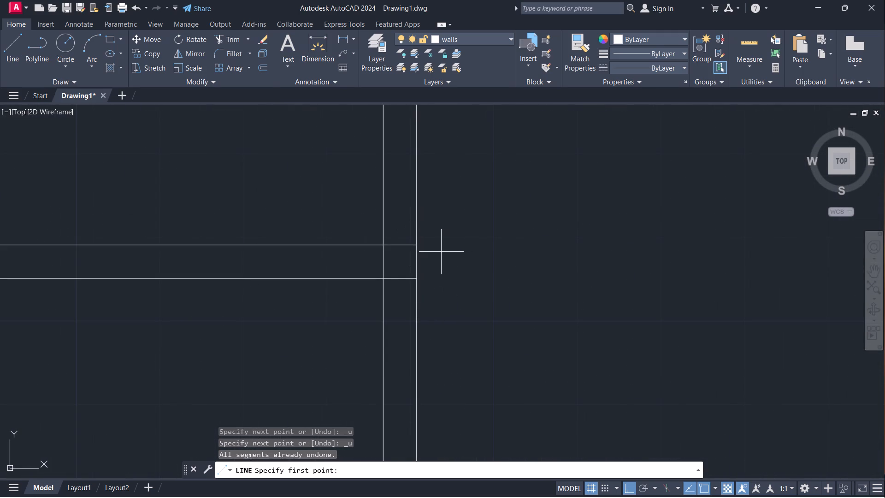
key(l)
key(Return)
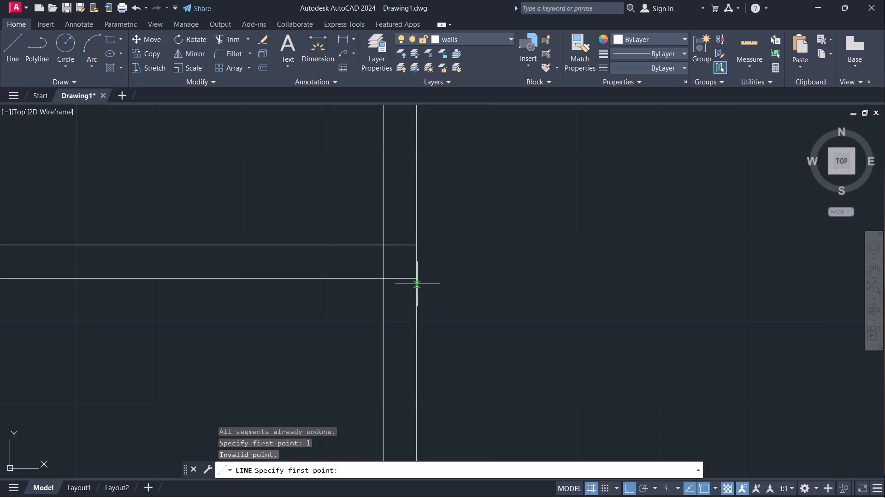
click(418, 281)
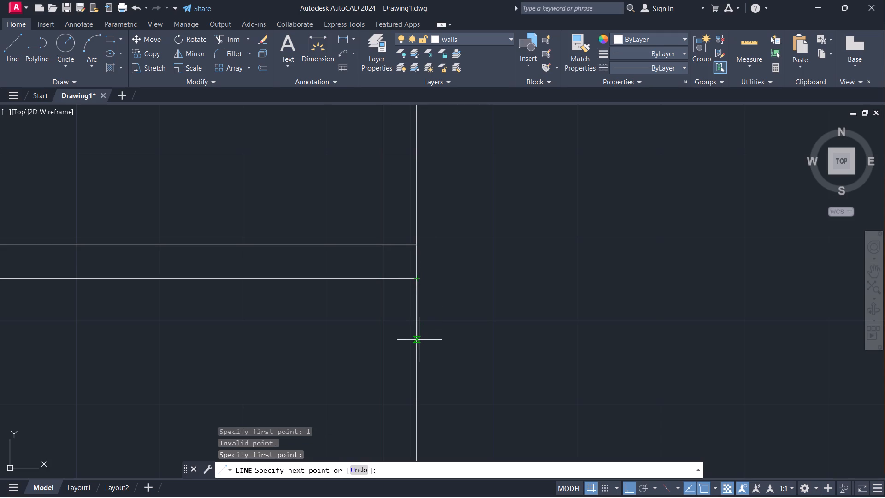
key(3)
key(Return)
click(383, 305)
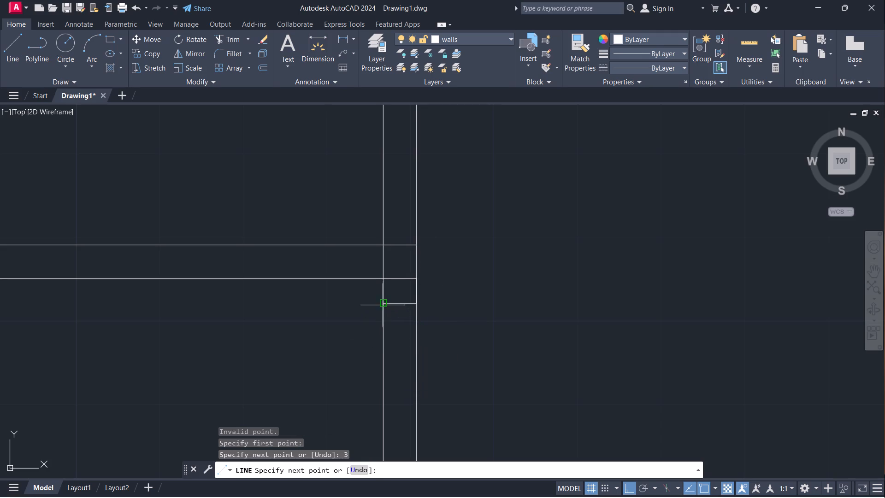
key(3)
key(apostrophe)
key(Return)
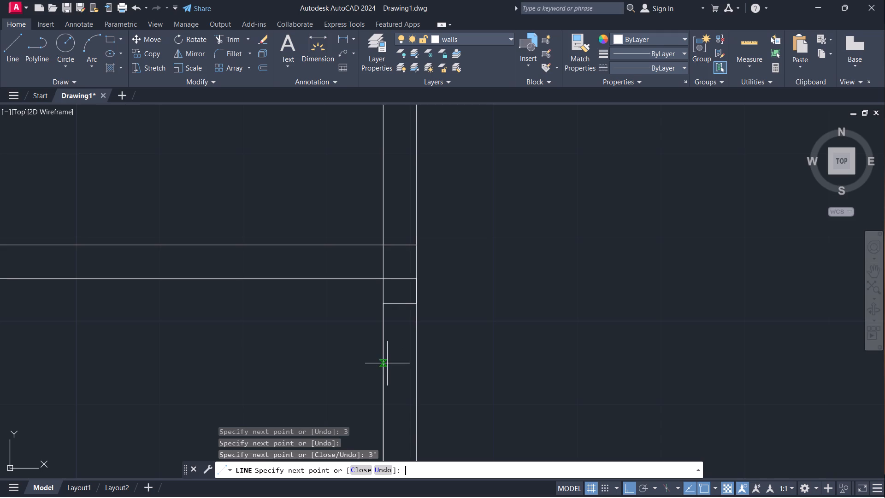
scroll(405, 406, down, 4)
middle_drag(433, 419, 442, 377)
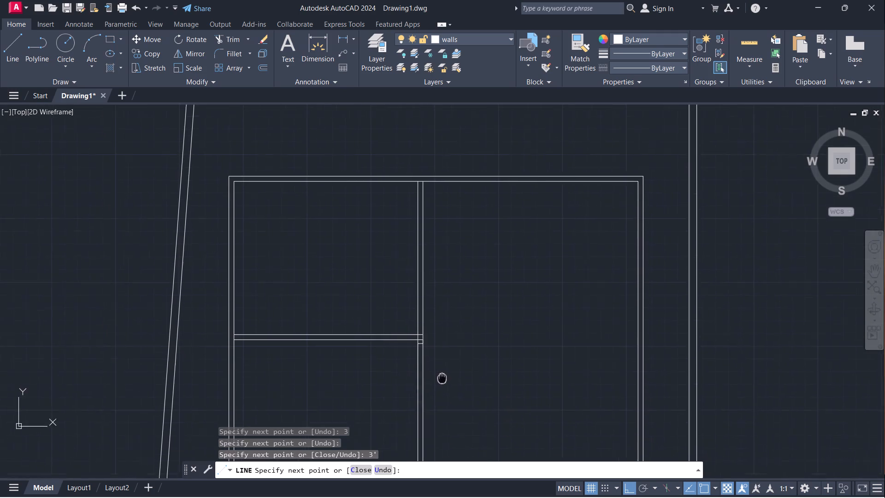
middle_drag(442, 377, 443, 354)
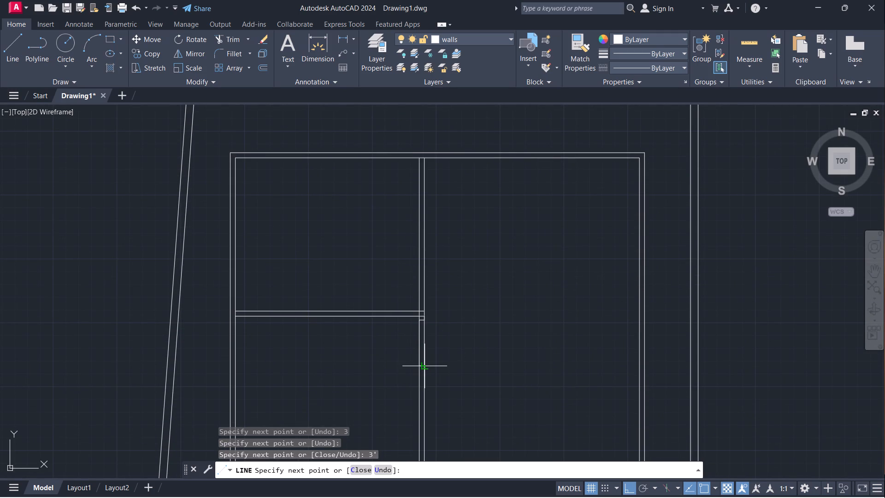
scroll(424, 368, up, 3)
click(421, 362)
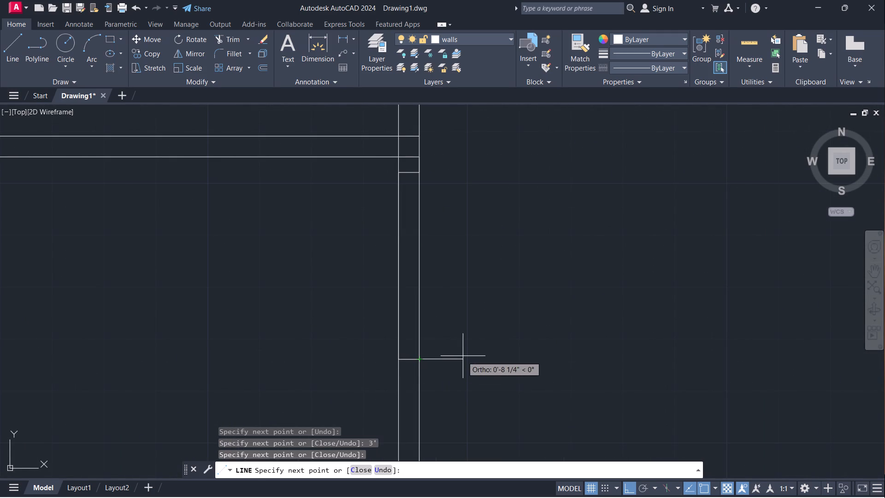
key(Escape)
Outline a 3' door opening in the central vertical wall, starting 3" above the topmost partition, with lines across the wall at both ends.
scroll(472, 342, down, 2)
scroll(495, 284, down, 2)
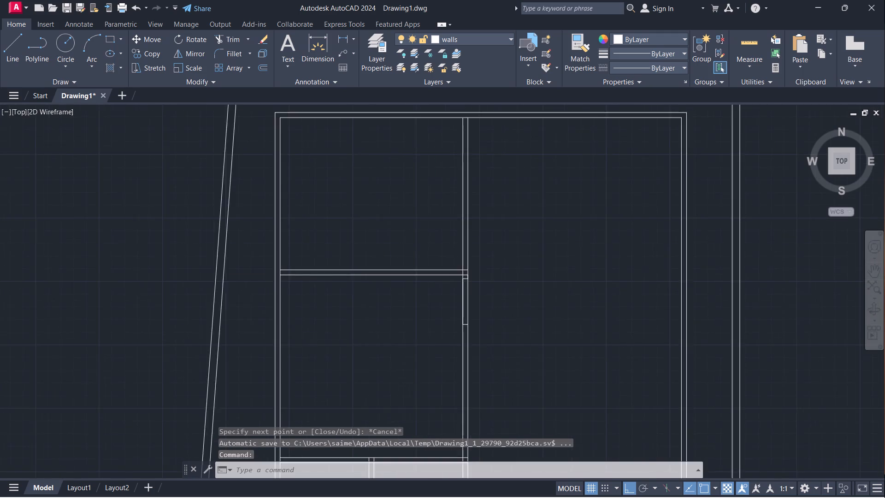
scroll(486, 258, up, 3)
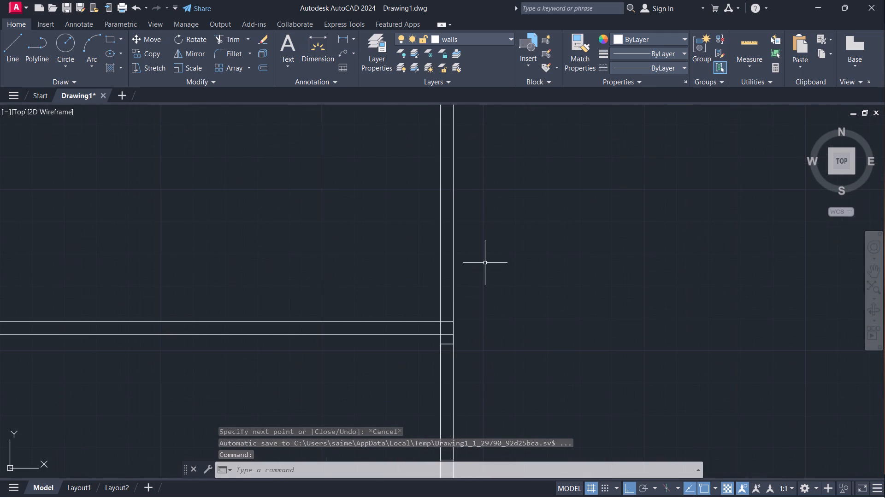
scroll(485, 263, down, 3)
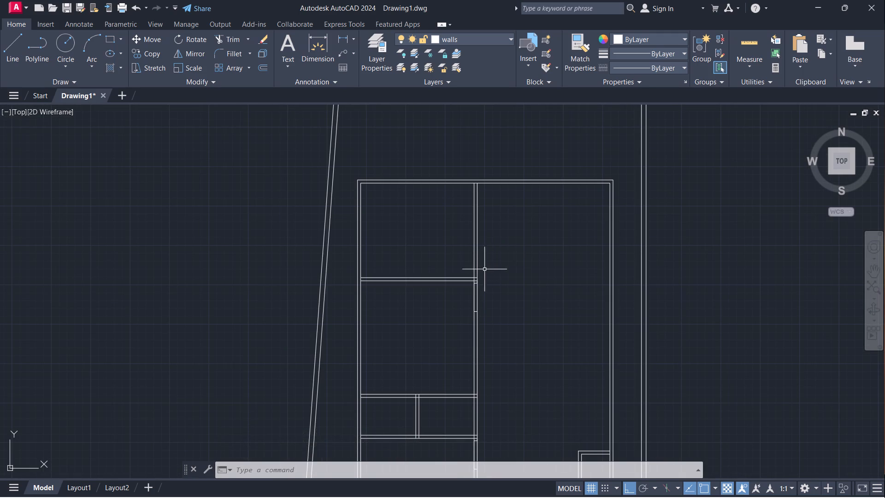
scroll(483, 270, up, 4)
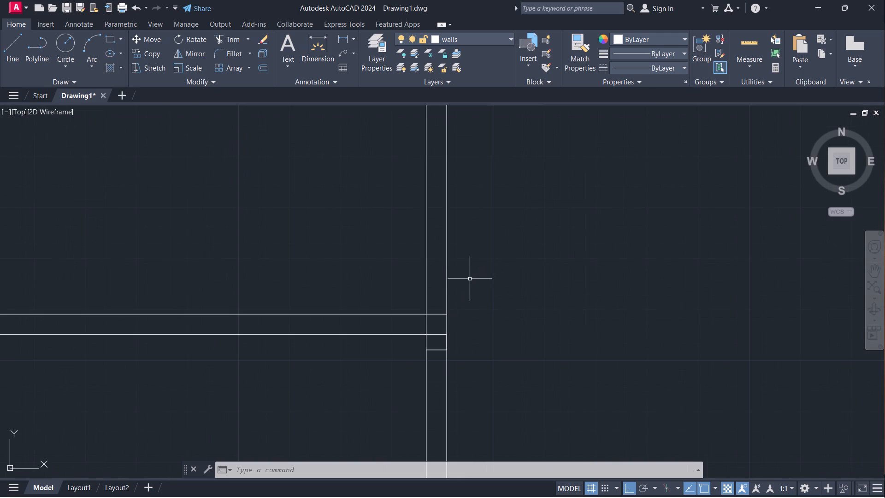
key(l)
key(Return)
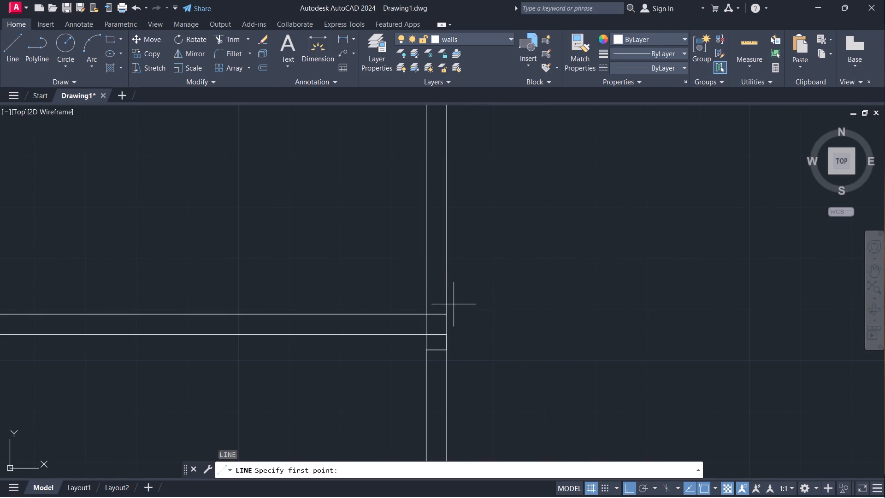
click(446, 312)
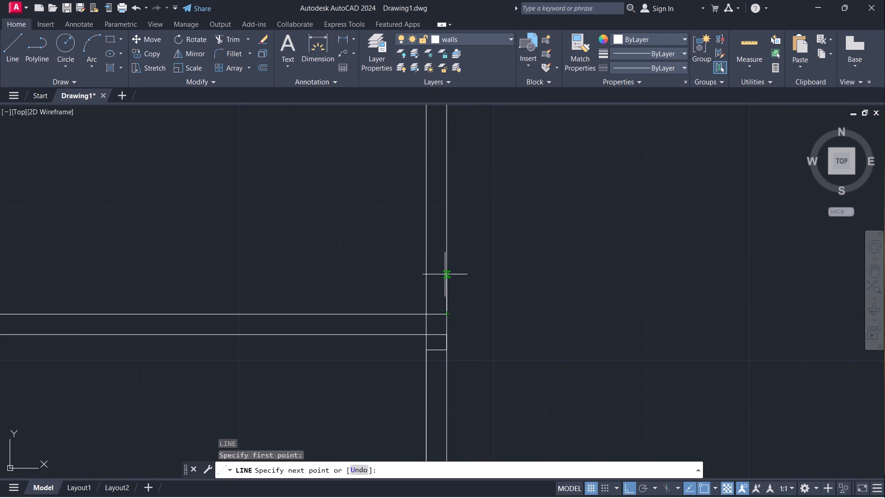
key(3)
key(apostrophe)
key(Return)
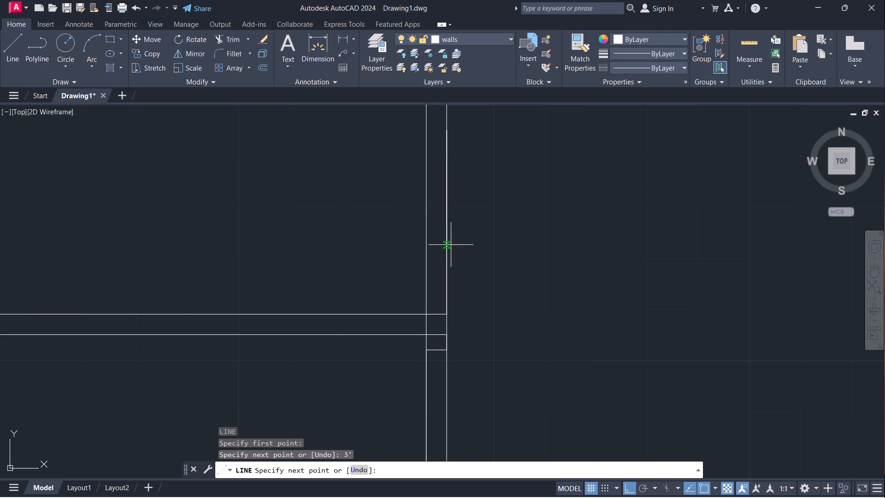
key(ctrl+z)
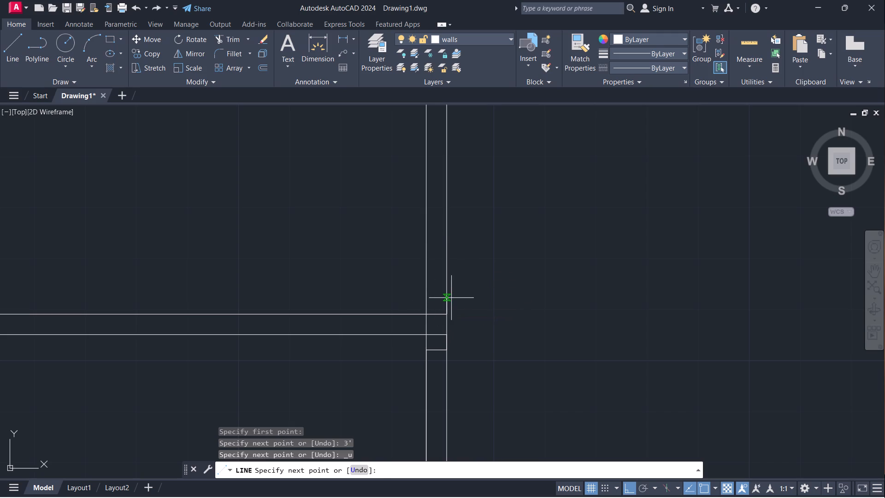
key(3)
key(Return)
drag(427, 301, 427, 293)
text(3')
key(Return)
scroll(432, 168, down, 1)
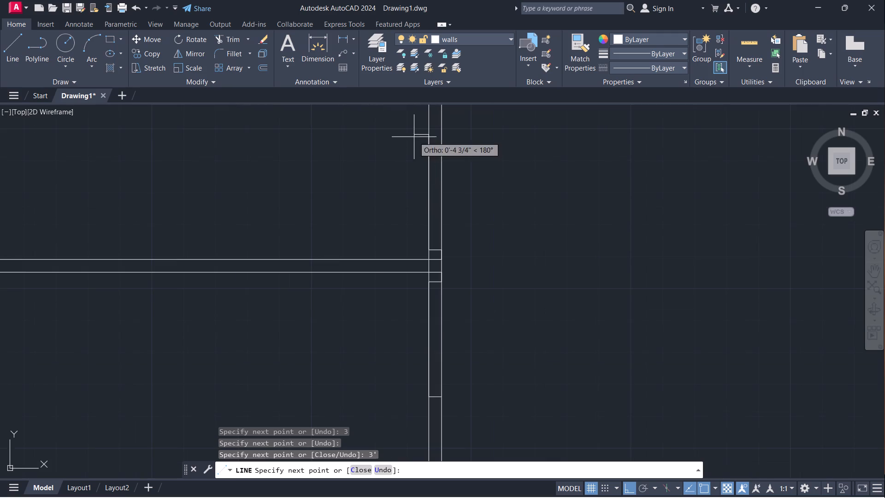
scroll(438, 133, up, 3)
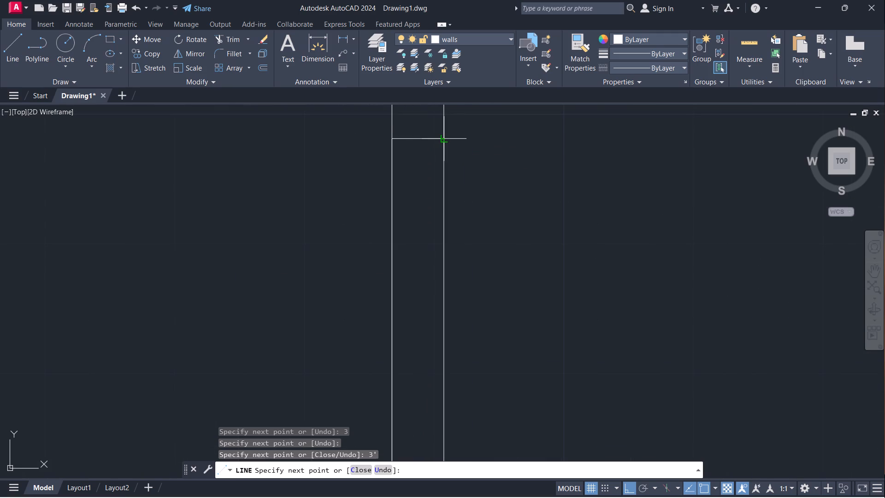
click(444, 137)
key(Escape)
Examine the room layout and the door openings along the central wall to decide where the next opening belongs.
scroll(482, 154, down, 5)
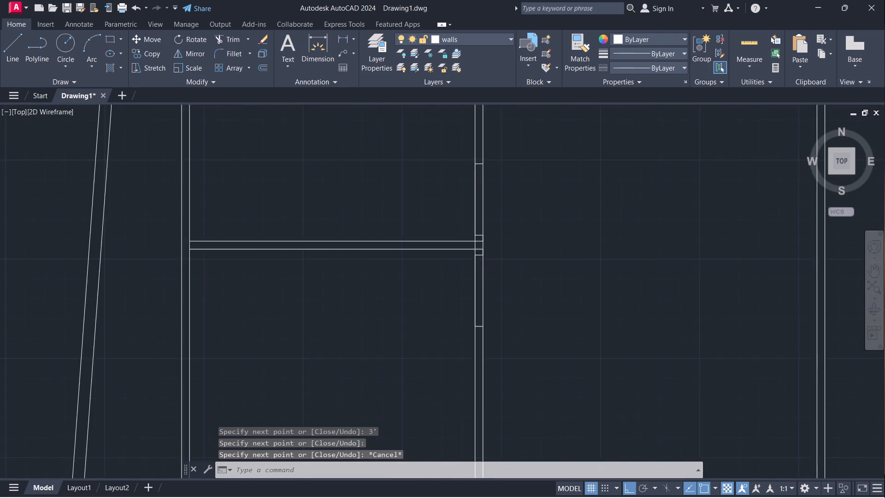
scroll(538, 225, down, 1)
scroll(547, 360, up, 1)
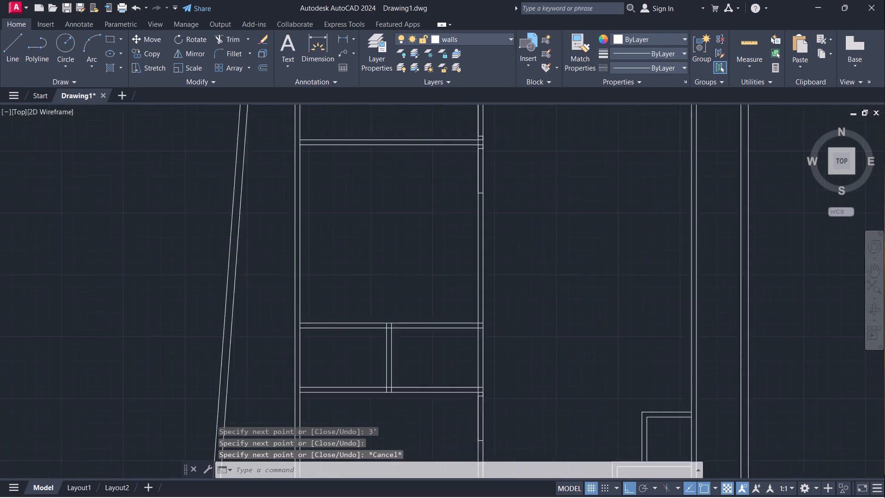
scroll(547, 360, up, 2)
scroll(520, 348, down, 2)
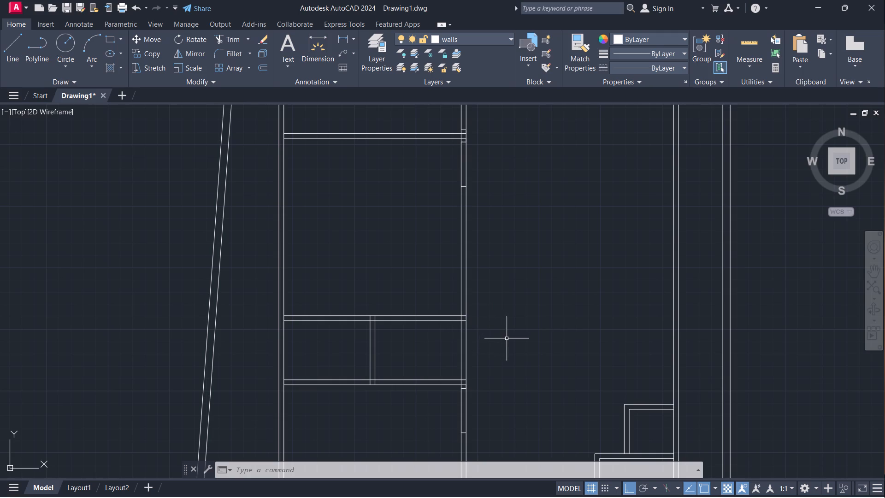
scroll(497, 326, down, 1)
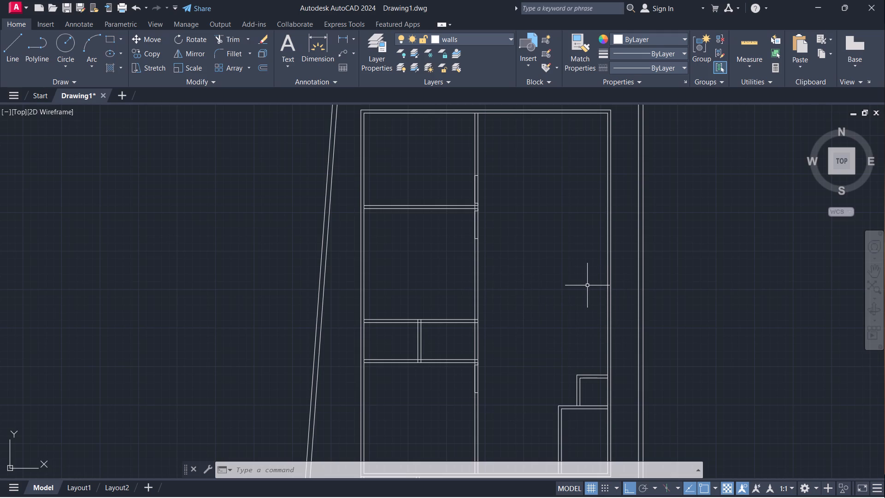
scroll(588, 285, down, 1)
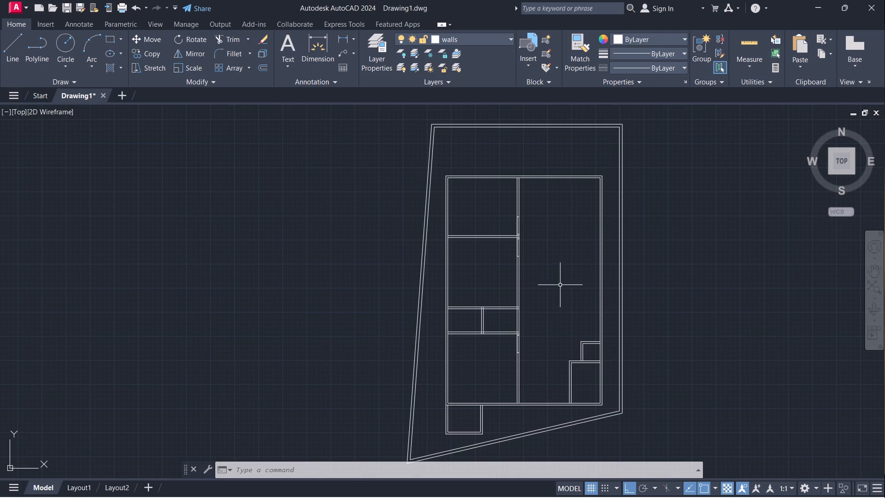
scroll(533, 324, up, 2)
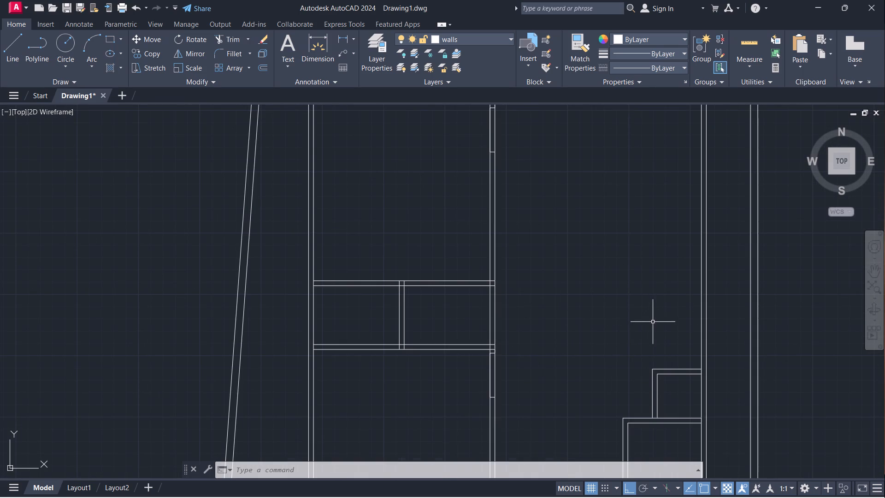
middle_drag(654, 322, 573, 331)
scroll(571, 331, down, 1)
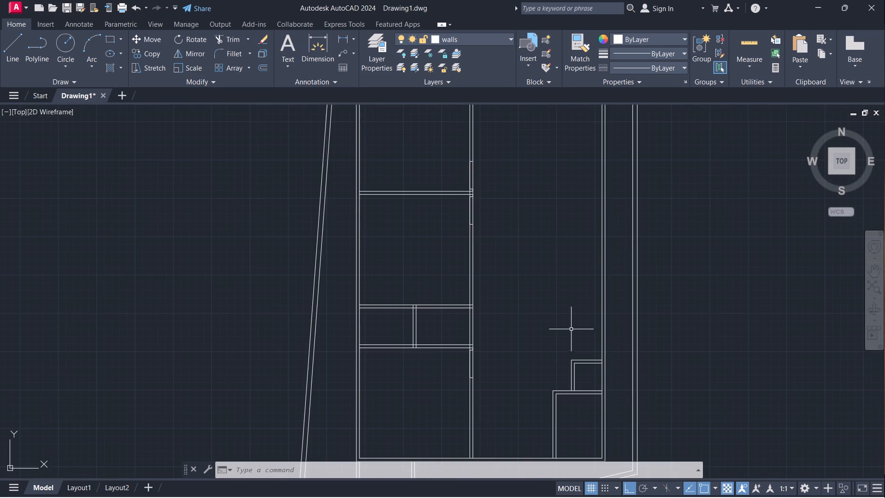
Outline a 4' opening in the house's east wall, level with the top of the door opening below the topmost partition, with lines across both ends.
middle_drag(535, 239, 526, 249)
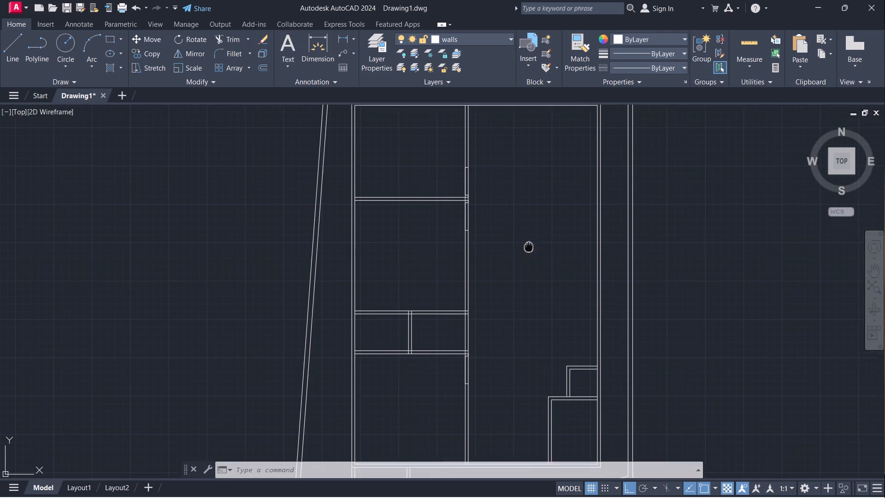
middle_drag(526, 249, 452, 311)
scroll(443, 258, up, 2)
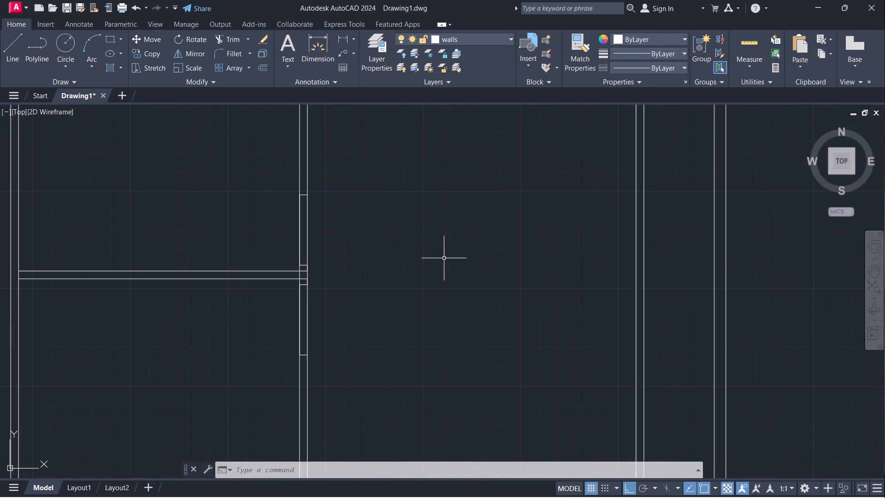
scroll(488, 282, up, 1)
key(l)
key(Return)
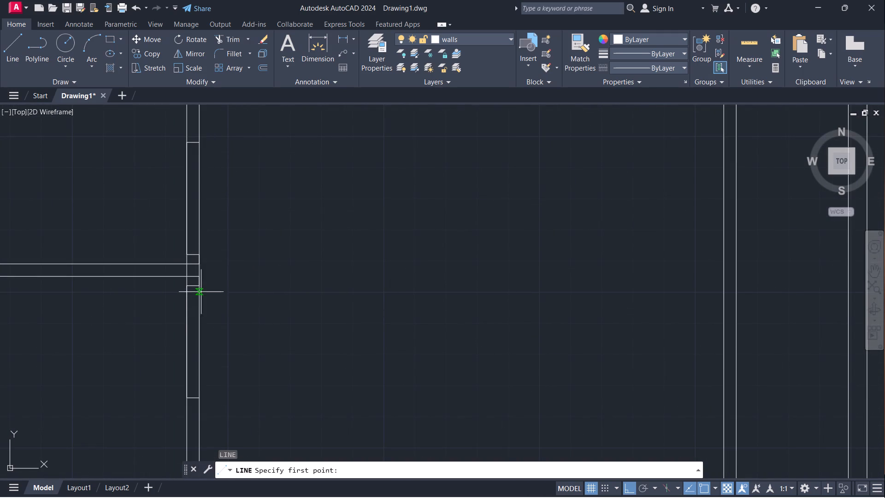
click(725, 288)
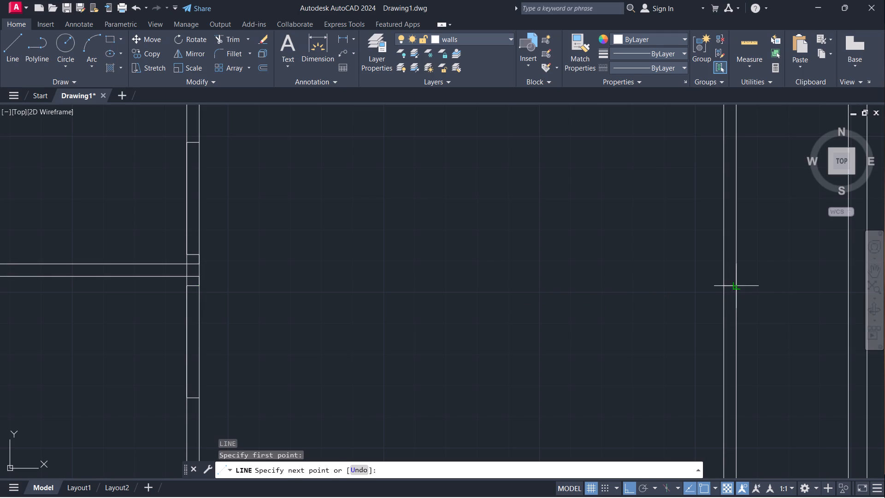
click(735, 289)
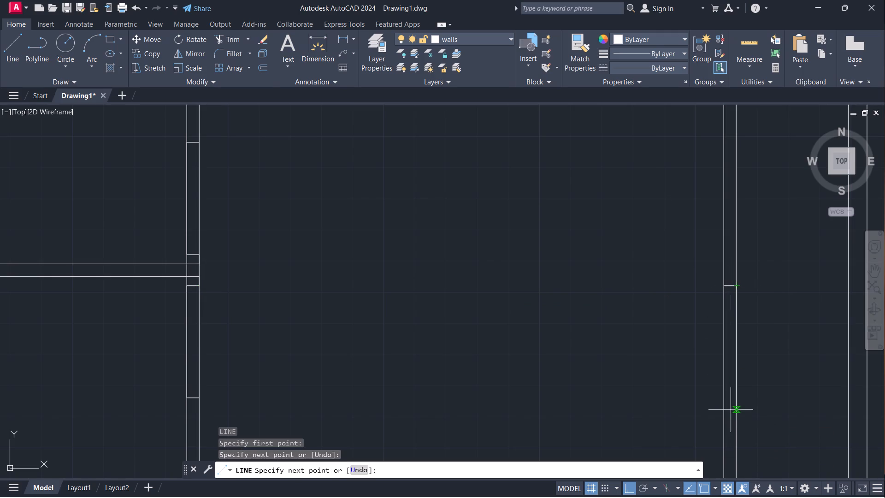
scroll(722, 410, down, 2)
middle_drag(739, 405, 652, 296)
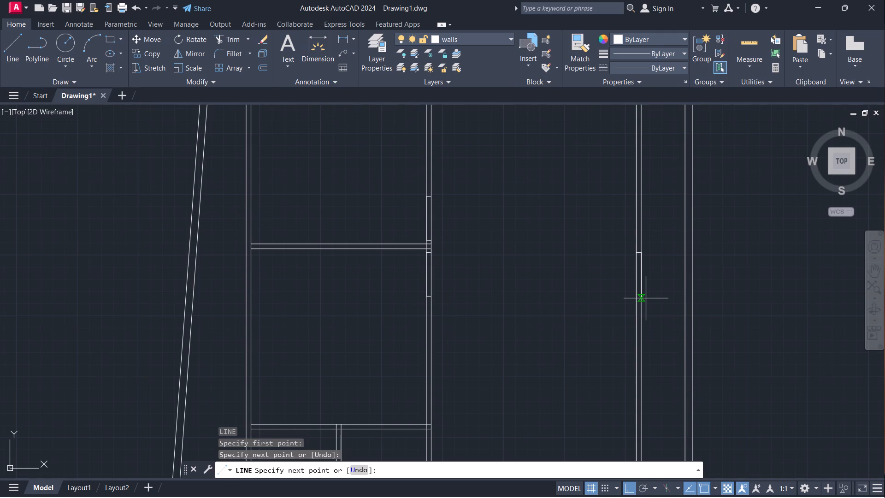
key(4)
key(apostrophe)
key(Return)
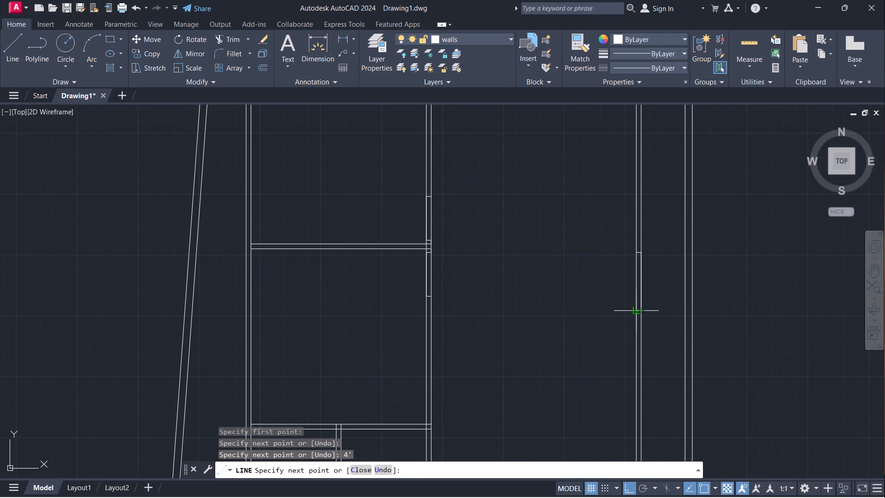
click(641, 308)
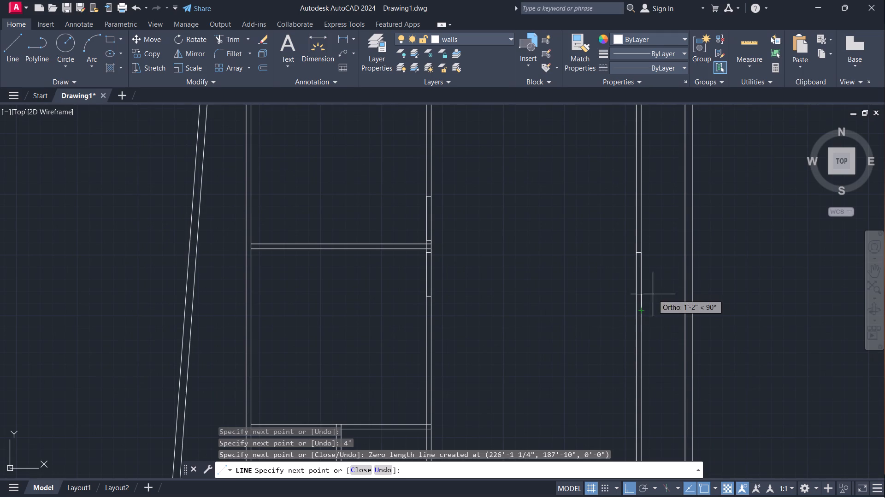
scroll(633, 304, up, 3)
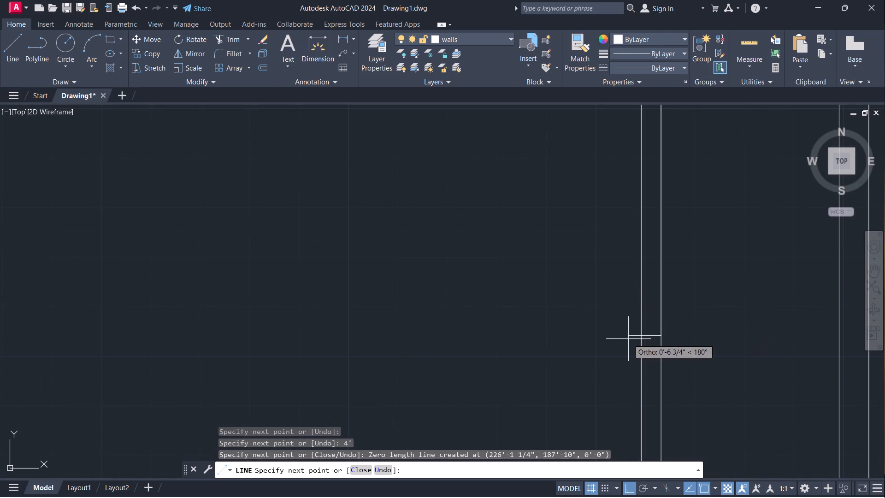
click(643, 335)
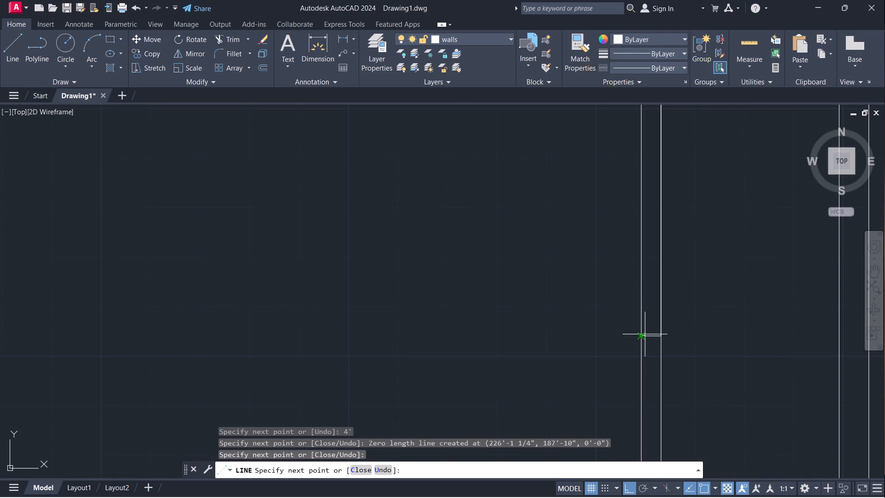
key(Escape)
Outline a 2'6" door opening in the wall above the two small rooms, starting 3" west of the central wall, with lines across both ends.
scroll(486, 298, down, 2)
scroll(536, 269, down, 1)
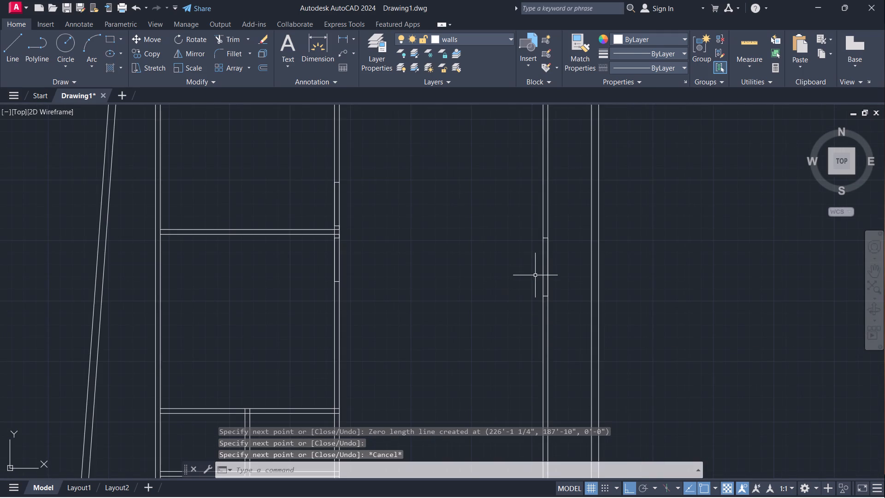
scroll(563, 265, down, 1)
middle_drag(568, 308, 548, 269)
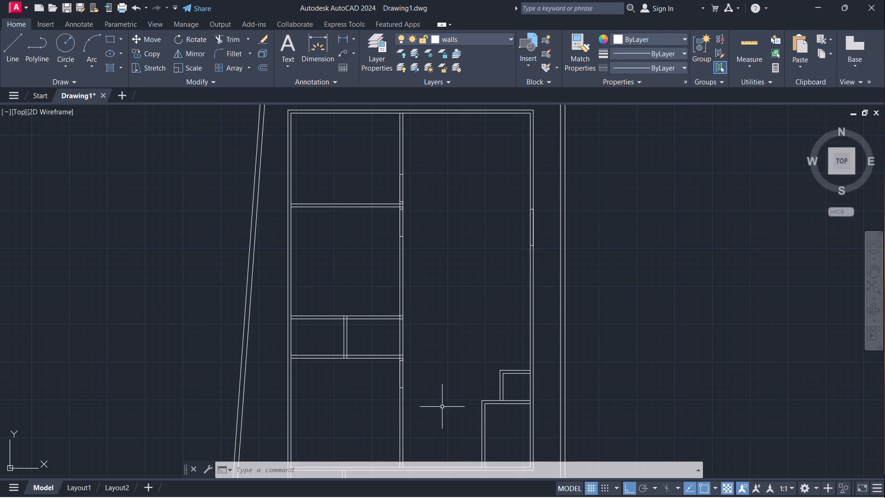
middle_drag(444, 406, 464, 308)
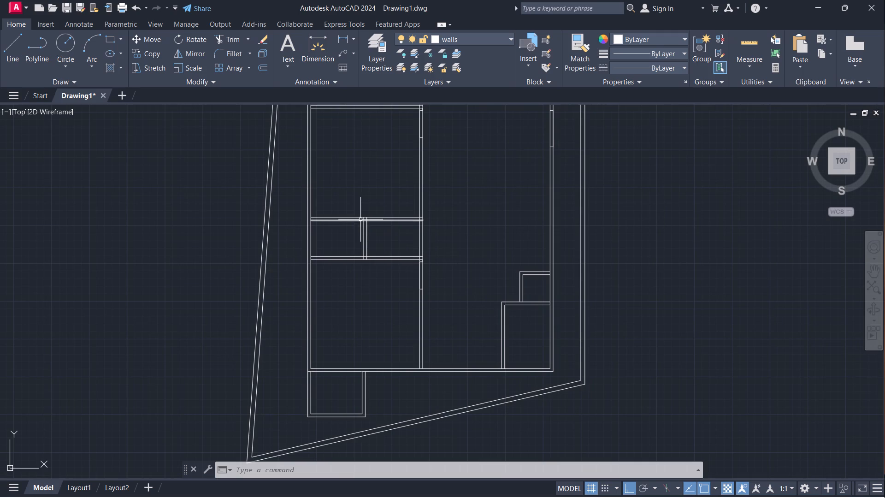
scroll(342, 200, up, 1)
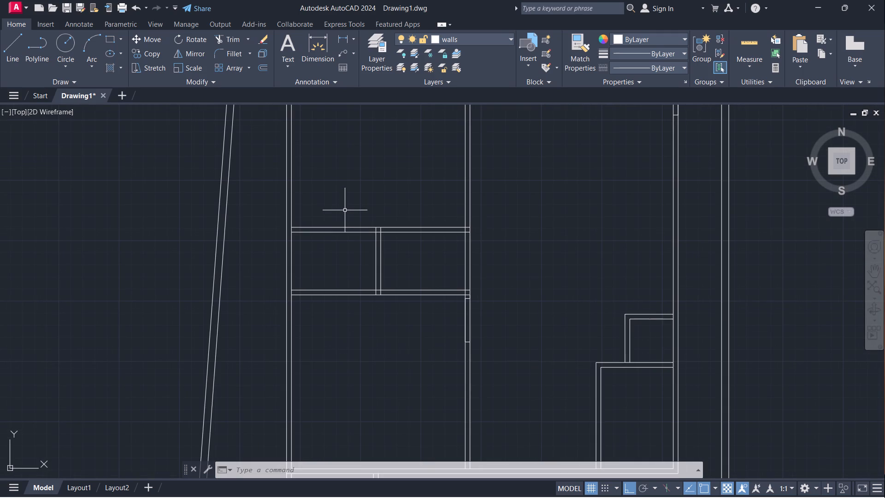
scroll(376, 216, down, 2)
scroll(361, 222, up, 2)
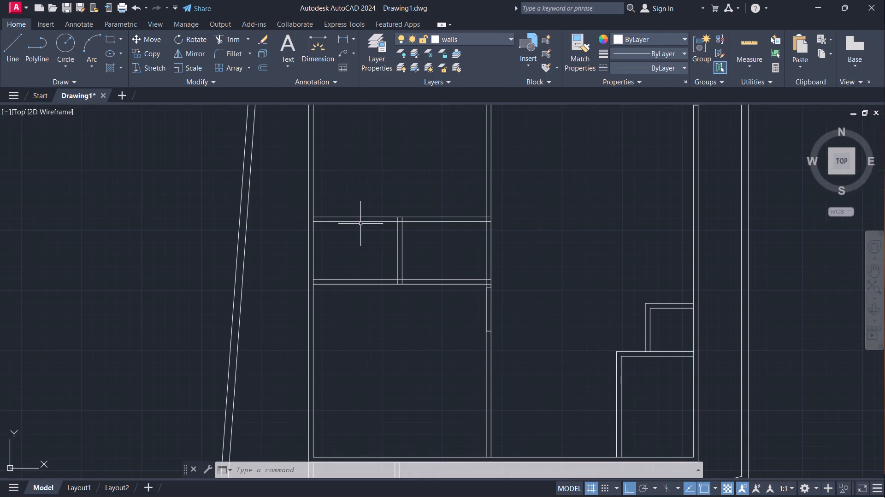
scroll(360, 225, up, 1)
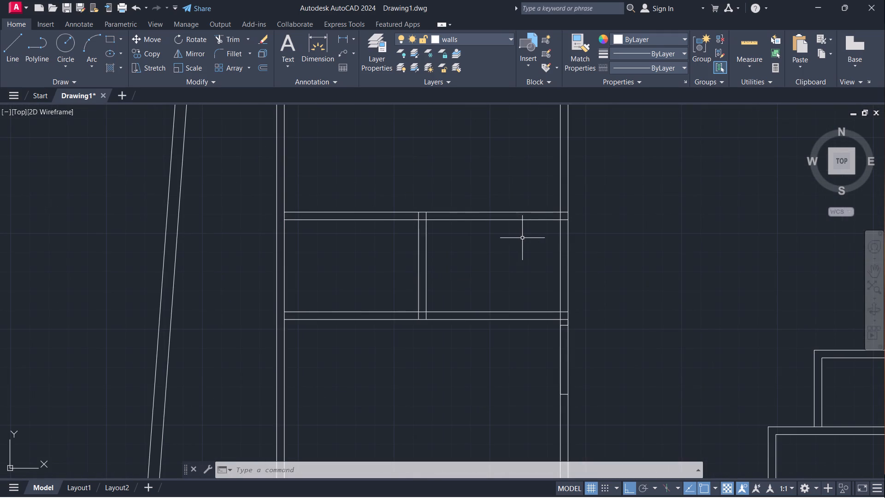
middle_drag(533, 237, 470, 255)
key(l)
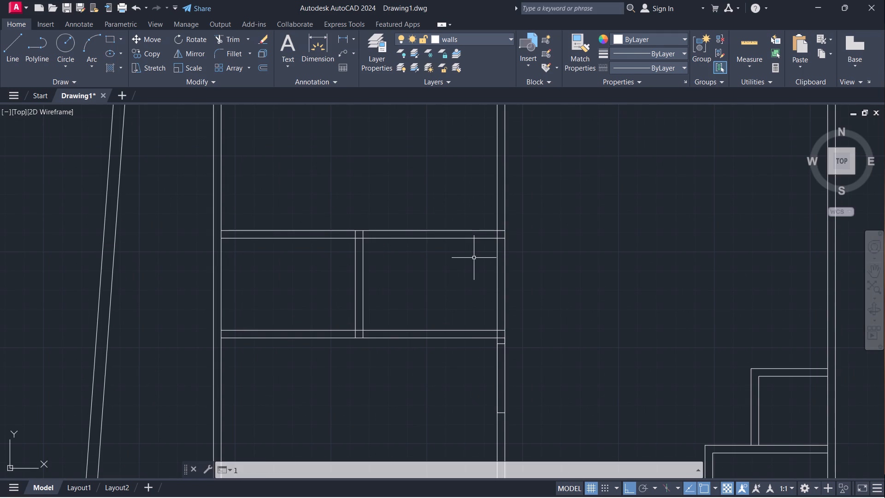
key(Return)
scroll(495, 240, up, 2)
click(497, 237)
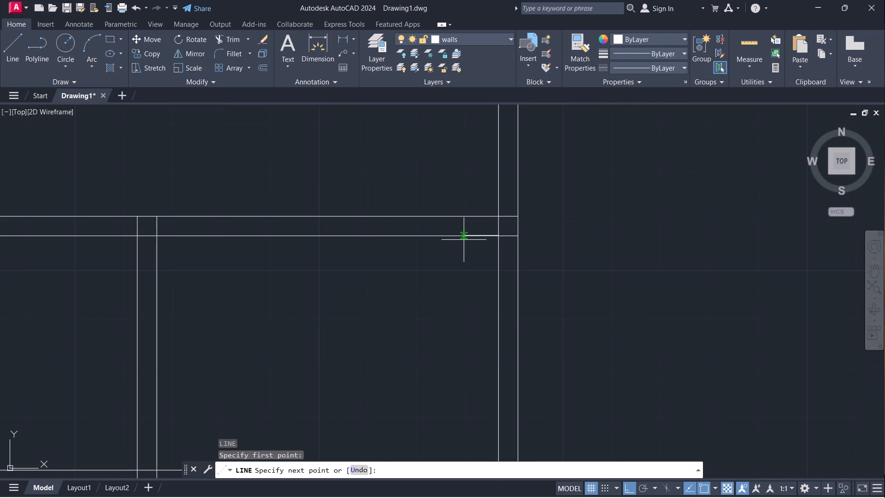
key(3)
key(Return)
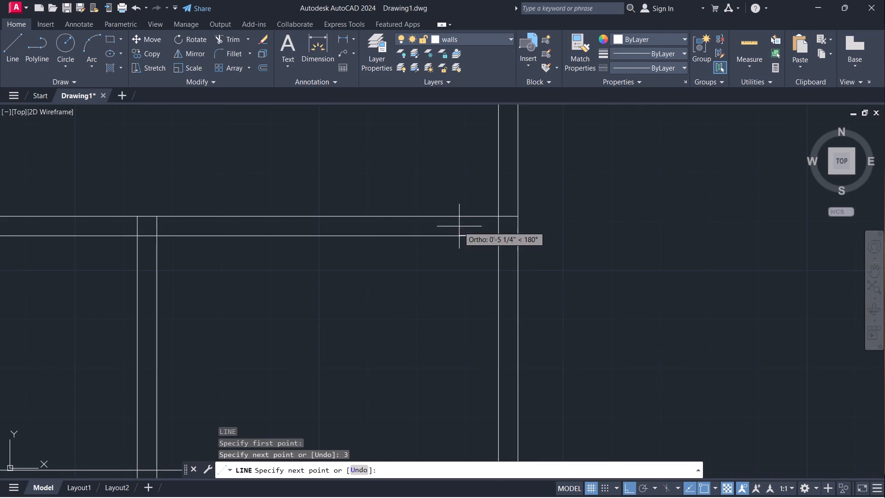
click(487, 214)
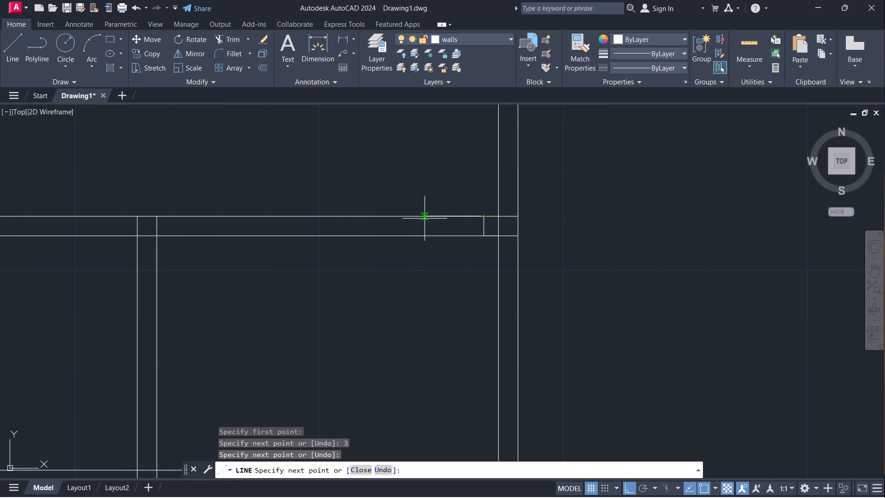
key(2)
key(apostrophe)
key(6)
key(shift+quotedbl)
key(Return)
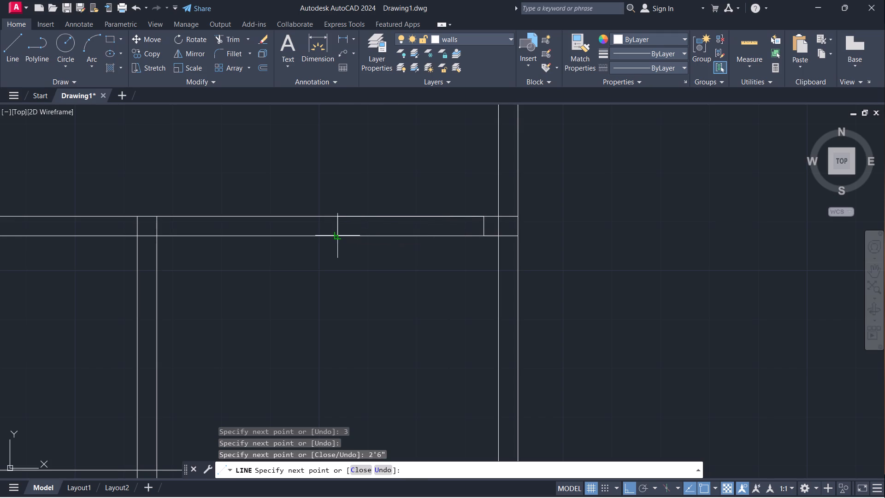
click(334, 235)
key(Escape)
Outline a 2'6" door opening in the wall below the western small room, starting 3" from the house's west wall, with lines across both ends.
scroll(370, 229, down, 3)
scroll(242, 304, up, 4)
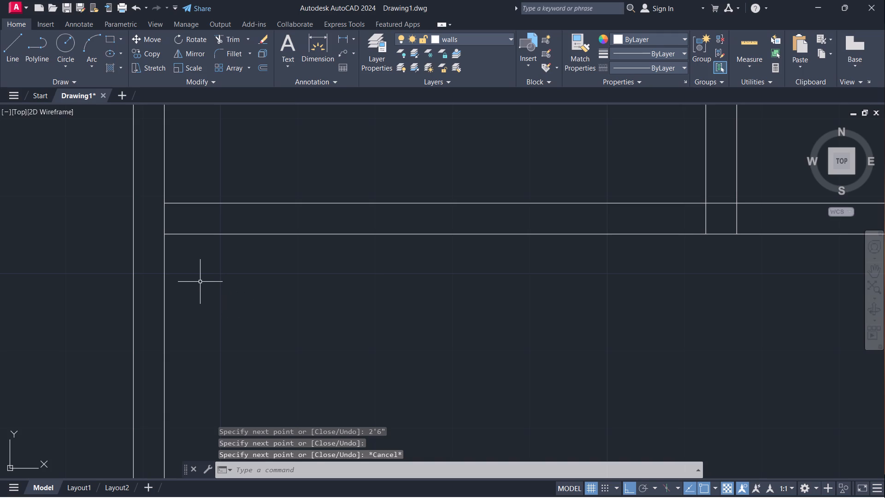
key(l)
key(Return)
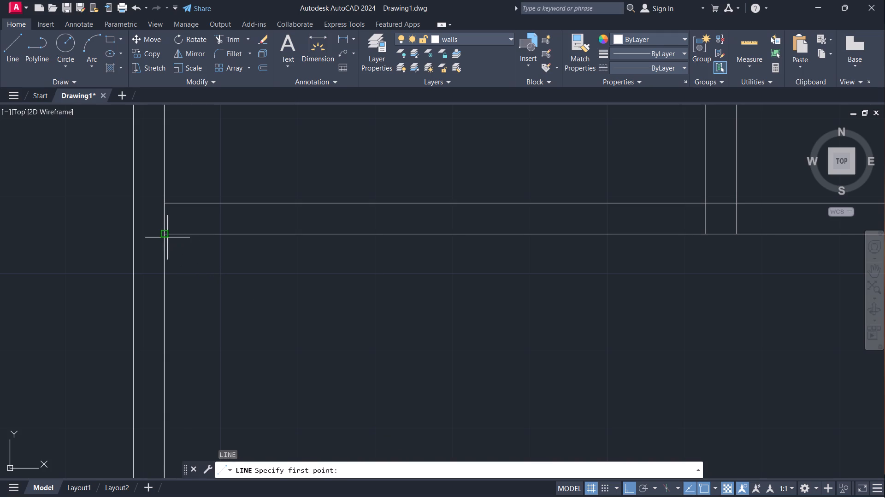
click(167, 237)
key(3)
key(Return)
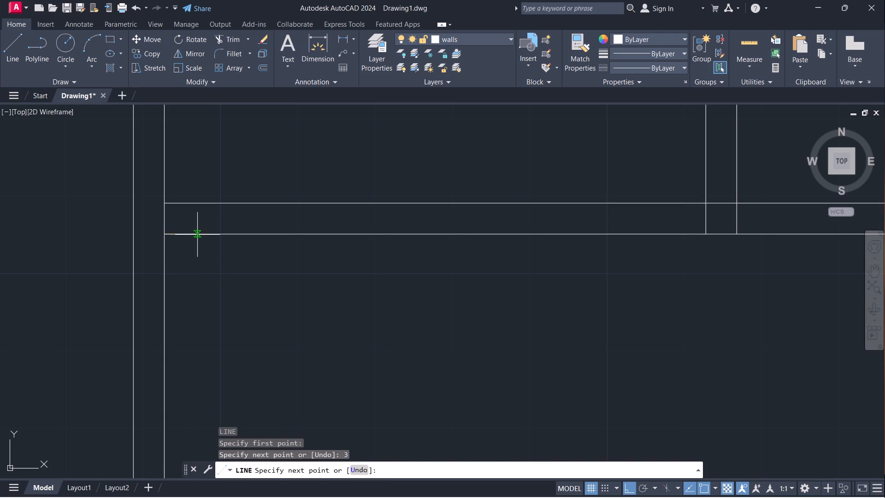
click(191, 205)
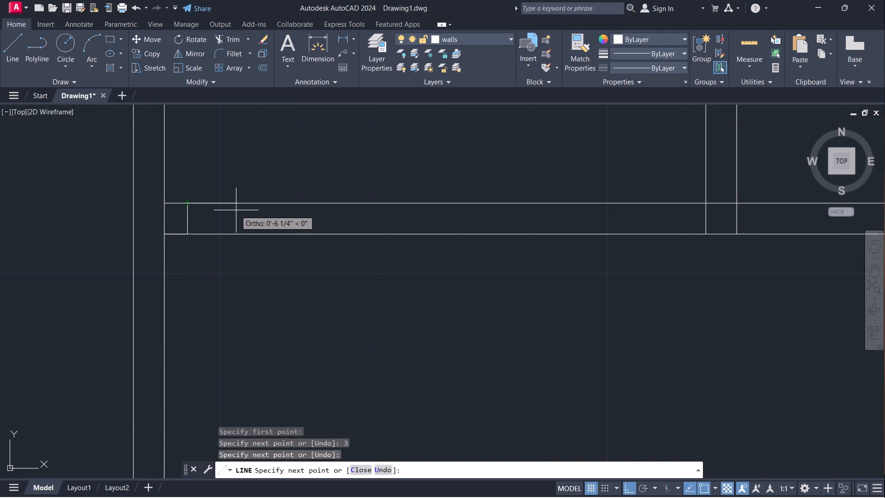
key(2)
text('6)
key(shift+quotedbl)
key(Return)
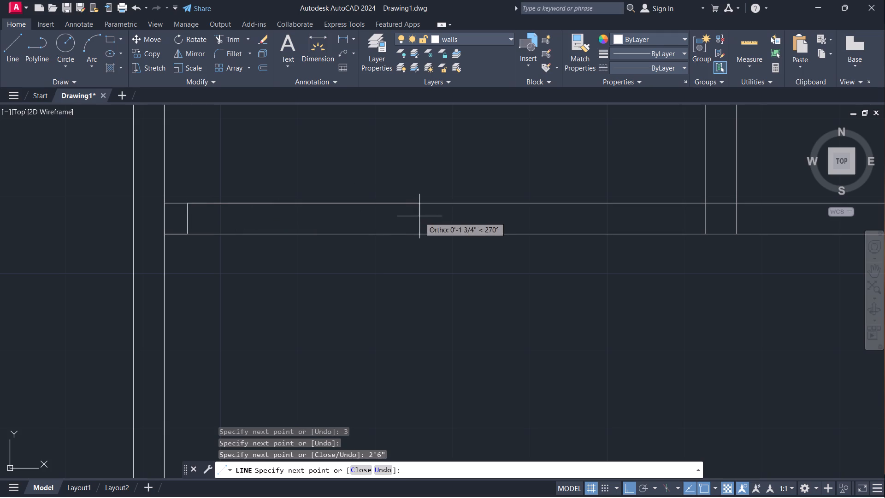
click(419, 235)
key(Escape)
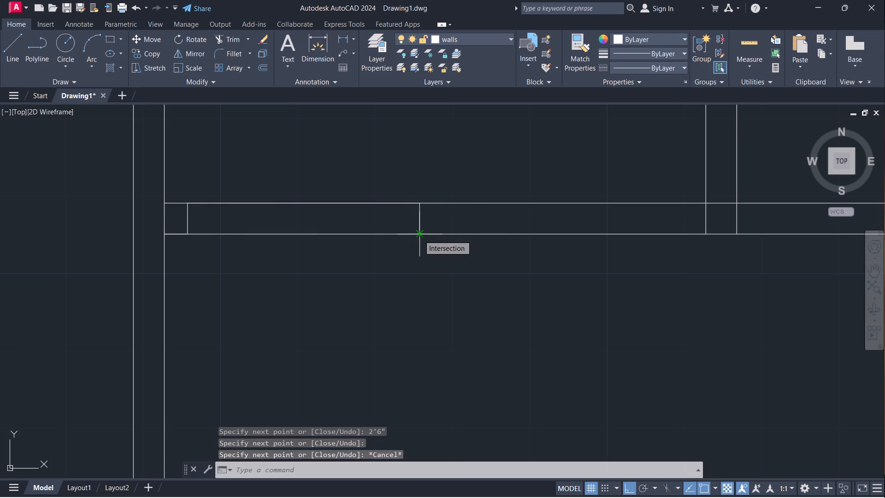
Measure the clear width along the south wall between the central vertical wall and the southeast corner room with a temporary linear dimension.
scroll(418, 235, down, 4)
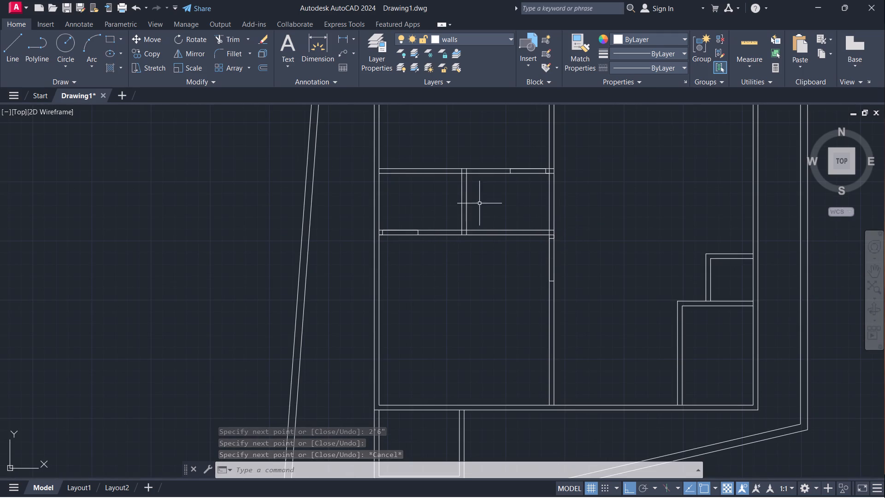
middle_drag(491, 196, 406, 395)
scroll(441, 280, down, 1)
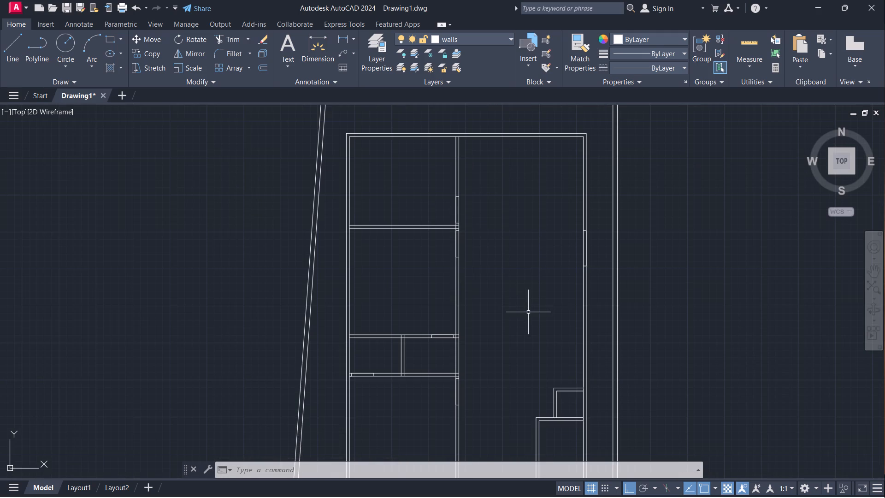
scroll(535, 328, down, 1)
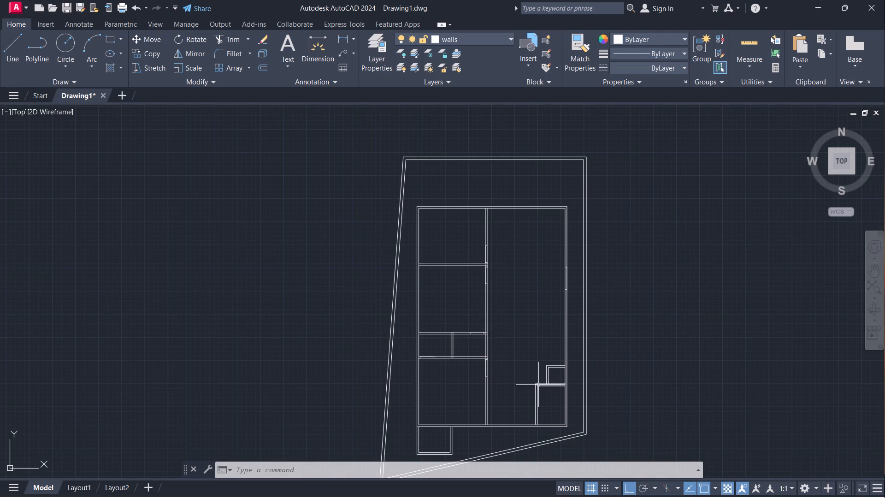
scroll(516, 374, up, 3)
scroll(519, 367, down, 2)
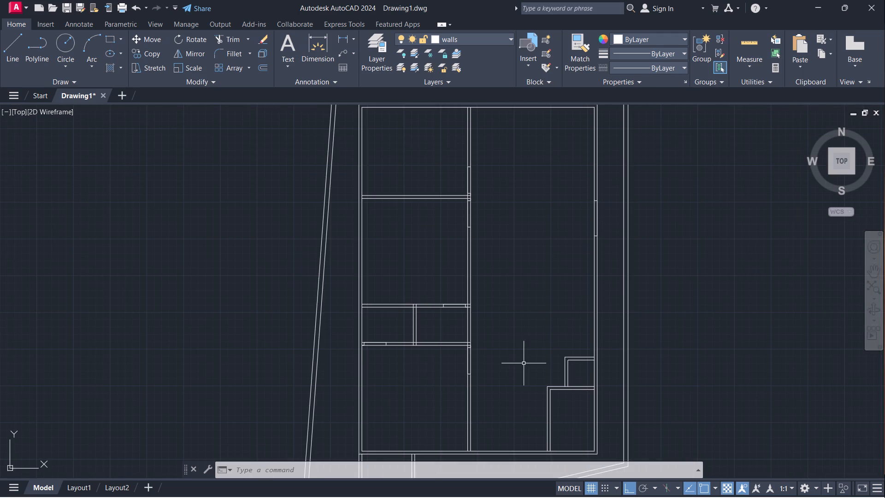
middle_drag(524, 356, 502, 328)
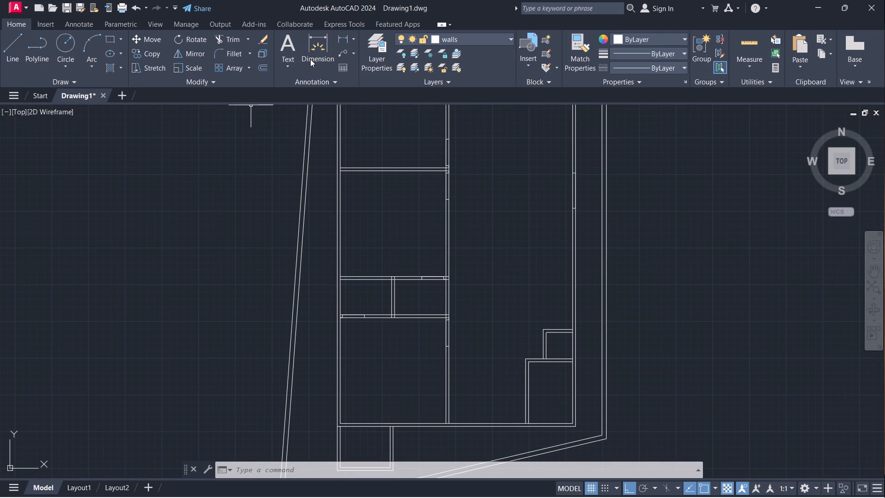
click(349, 40)
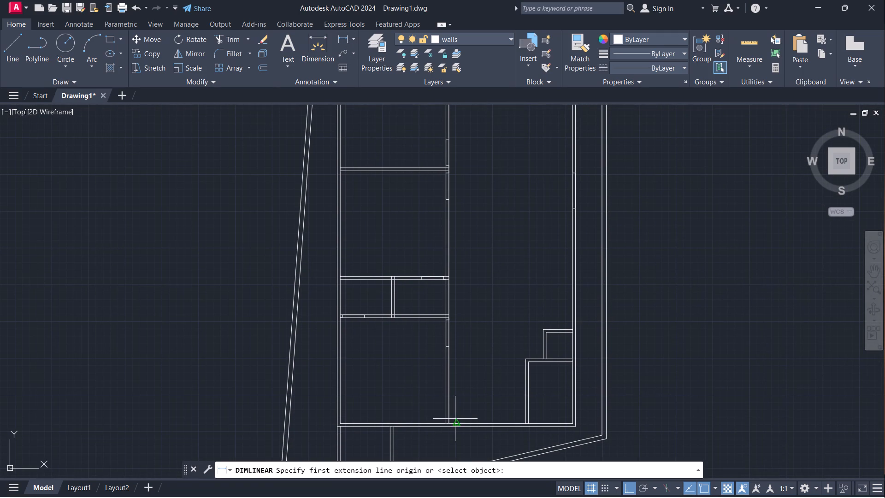
click(449, 422)
click(527, 424)
scroll(497, 406, up, 1)
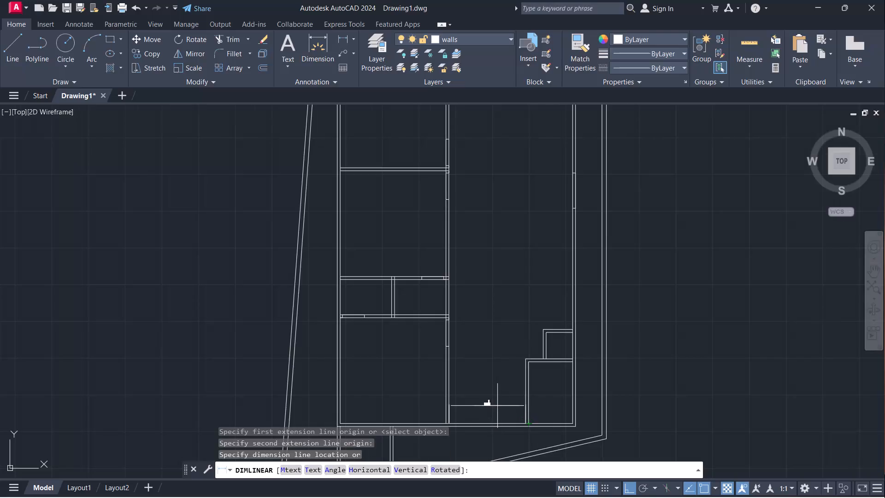
scroll(497, 406, up, 2)
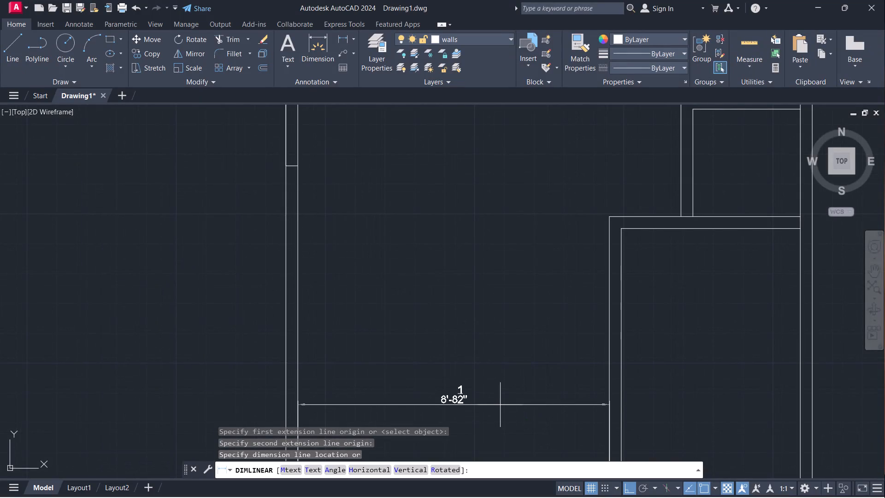
key(Escape)
Outline a 3' door opening in the house's south wall, starting 3" west of the southeast corner room, with lines across both ends.
scroll(507, 400, down, 3)
scroll(535, 431, up, 3)
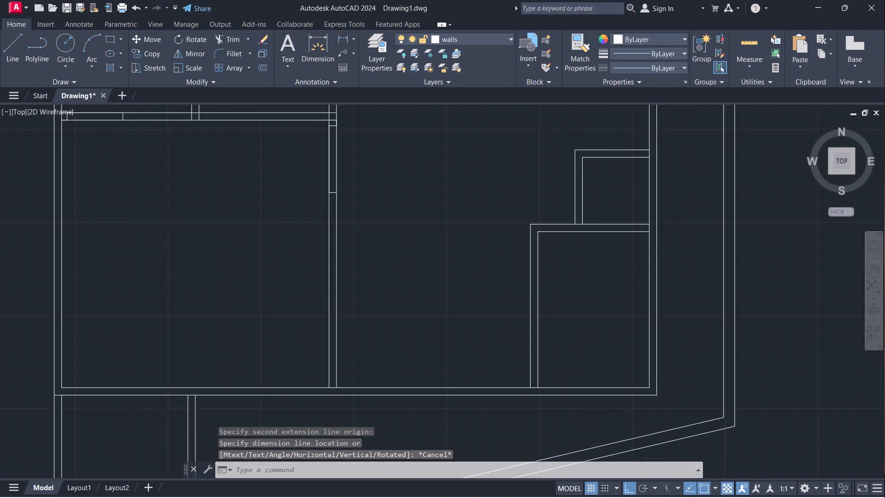
scroll(453, 388, down, 4)
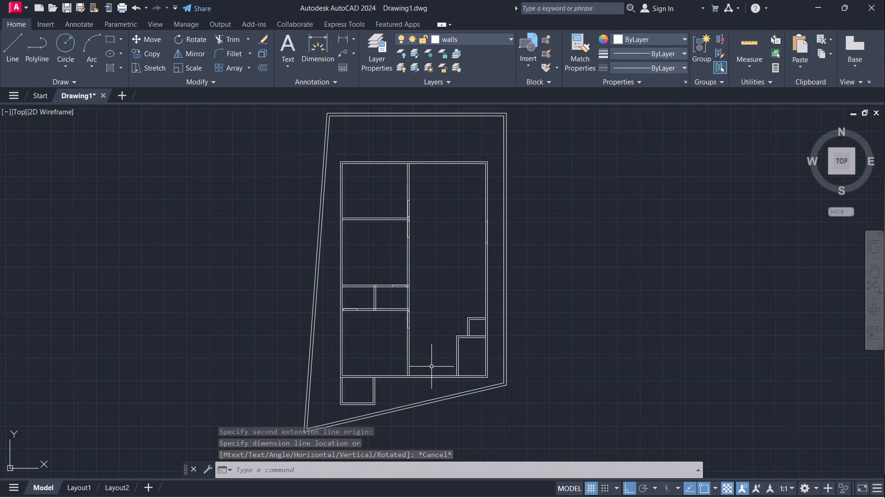
scroll(441, 371, up, 2)
key(l)
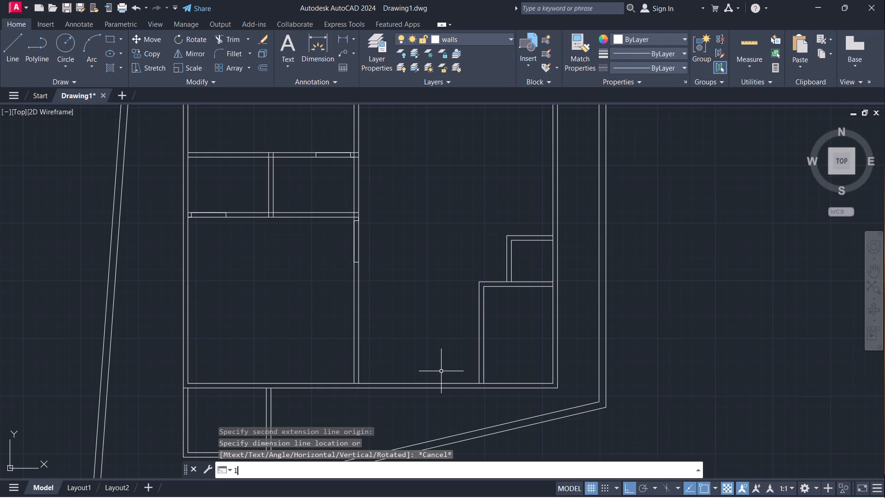
key(Return)
click(479, 381)
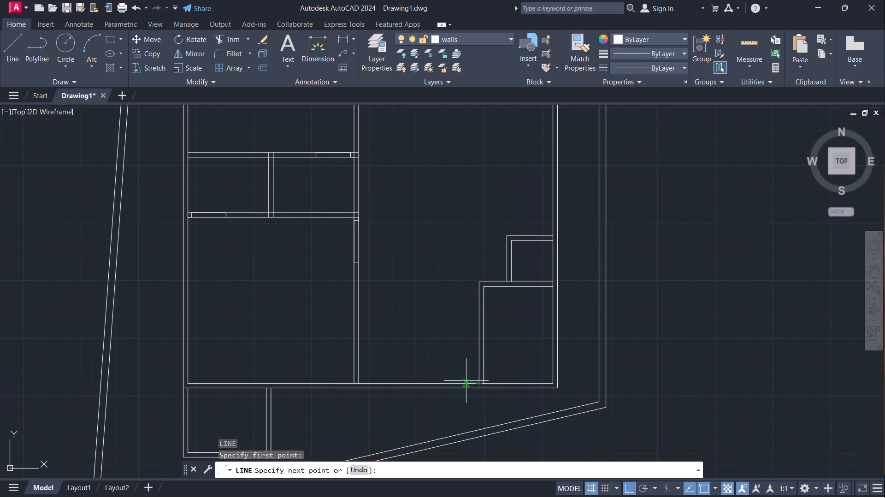
key(3)
key(Return)
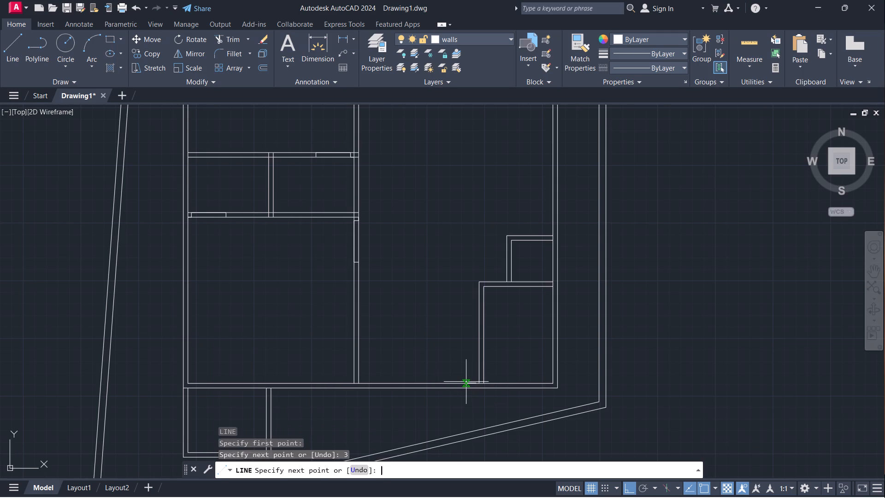
scroll(475, 388, up, 3)
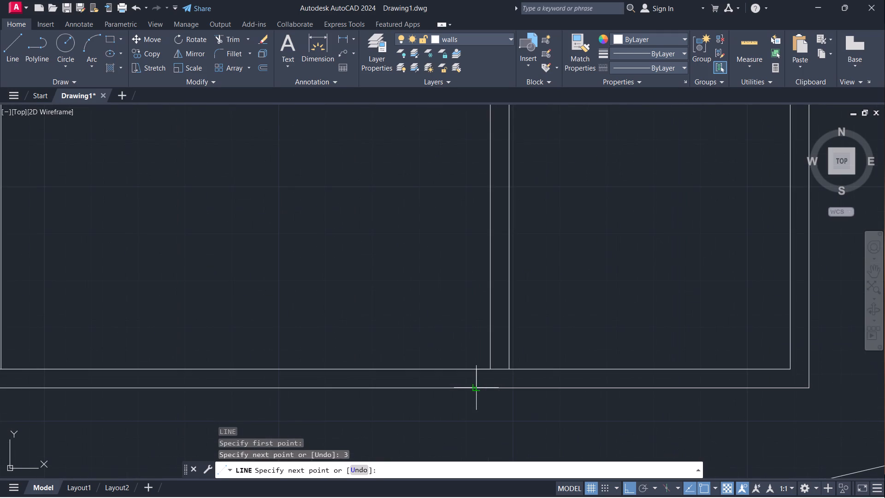
click(479, 387)
text(3')
key(Return)
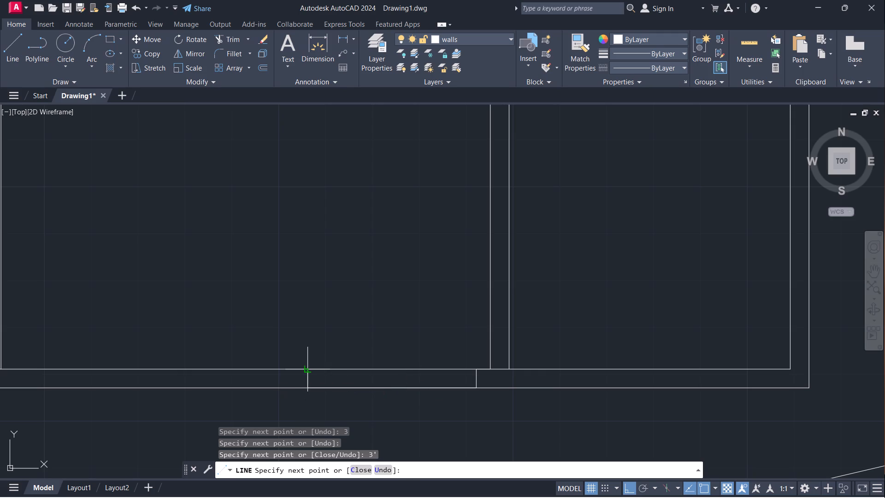
click(311, 369)
key(Escape)
scroll(365, 350, down, 3)
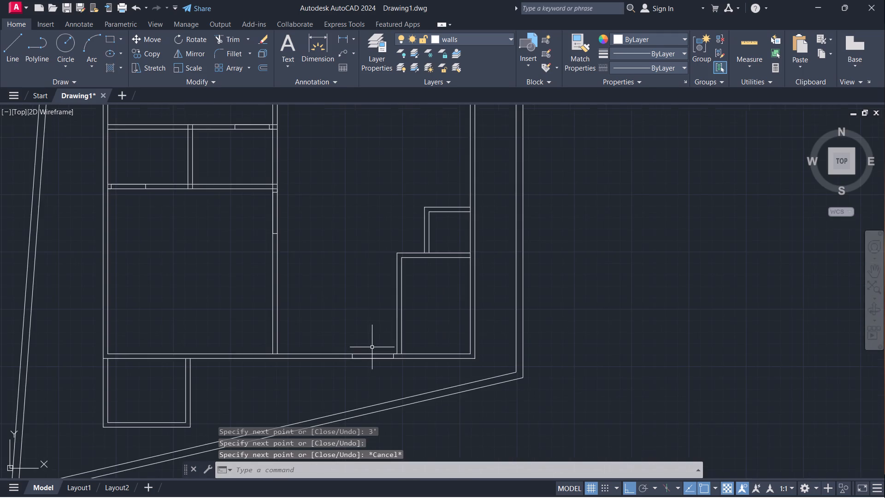
Outline a 4' opening in the house's north wall, running west from the south door's east end line, with lines across both ends.
scroll(372, 347, down, 1)
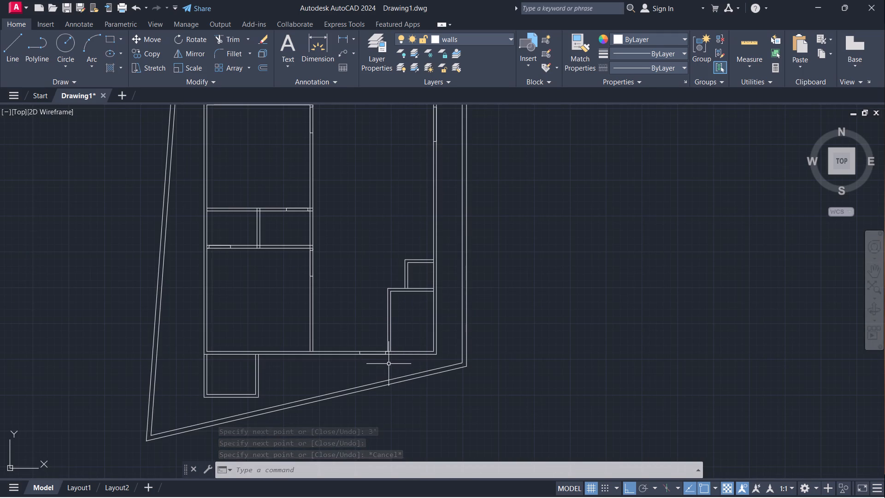
key(l)
key(Return)
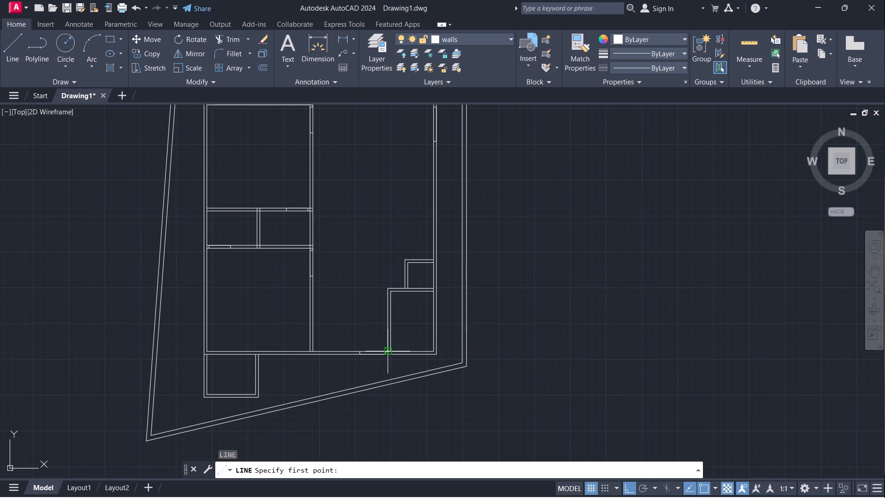
scroll(384, 352, up, 4)
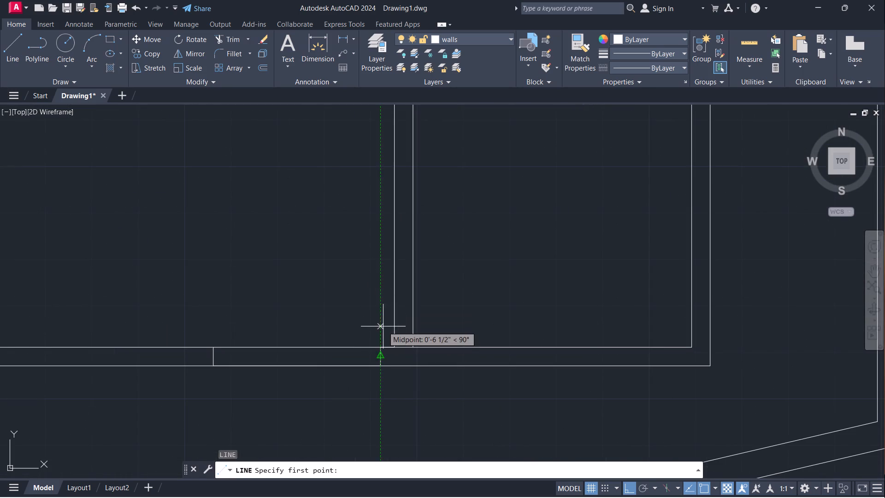
scroll(372, 314, down, 2)
middle_drag(363, 293, 383, 406)
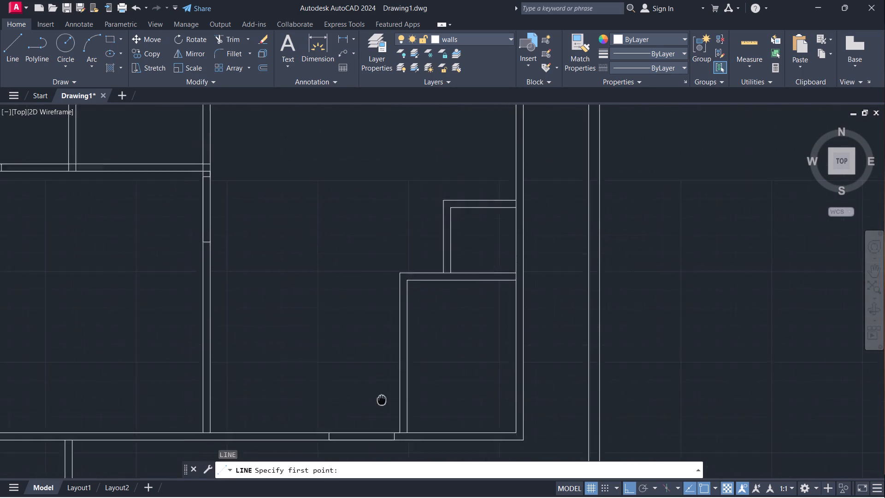
middle_drag(383, 406, 400, 446)
scroll(409, 395, down, 2)
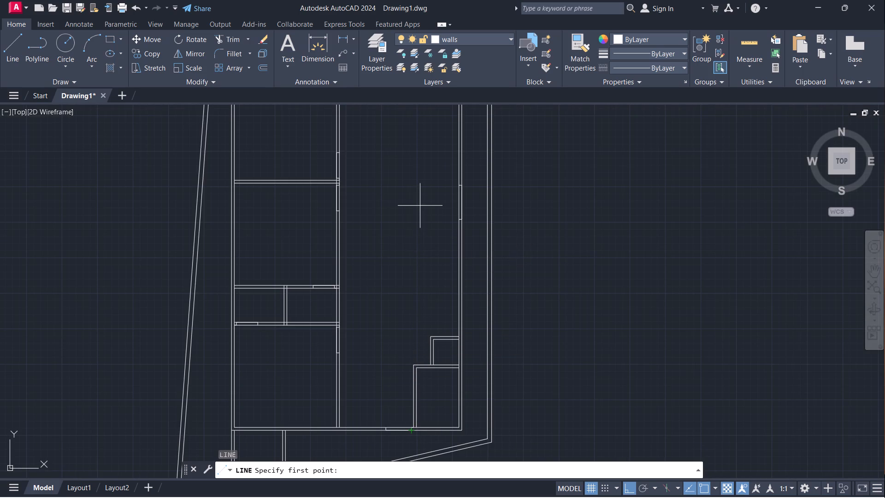
scroll(419, 205, down, 1)
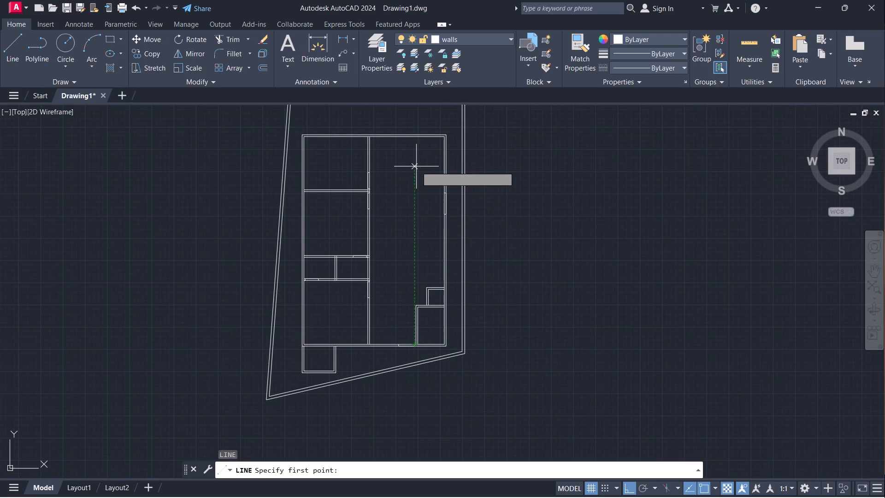
click(416, 139)
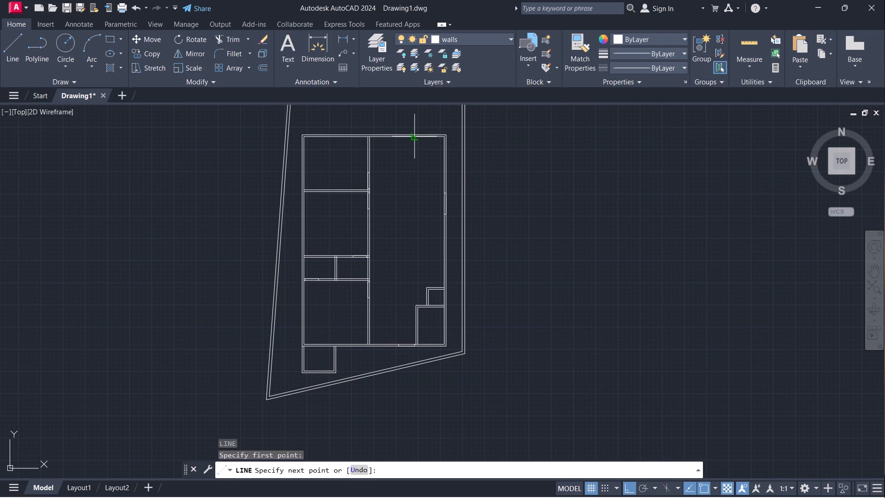
scroll(417, 133, up, 2)
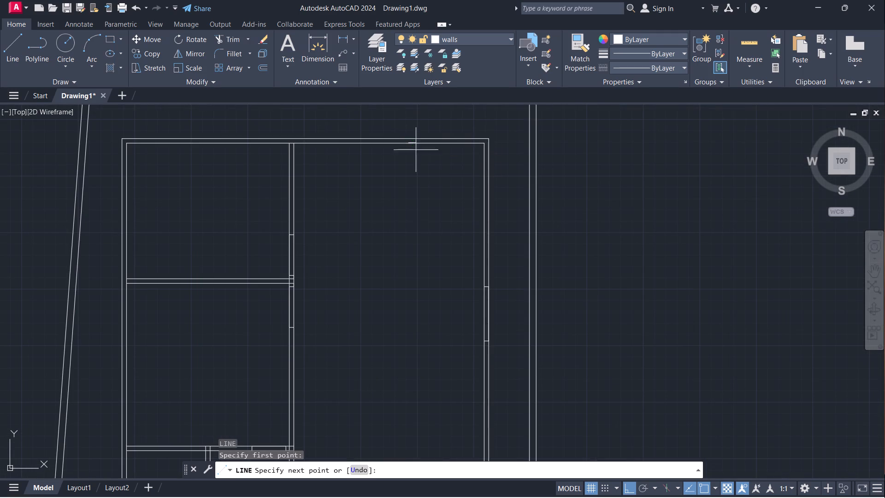
middle_drag(416, 170, 482, 299)
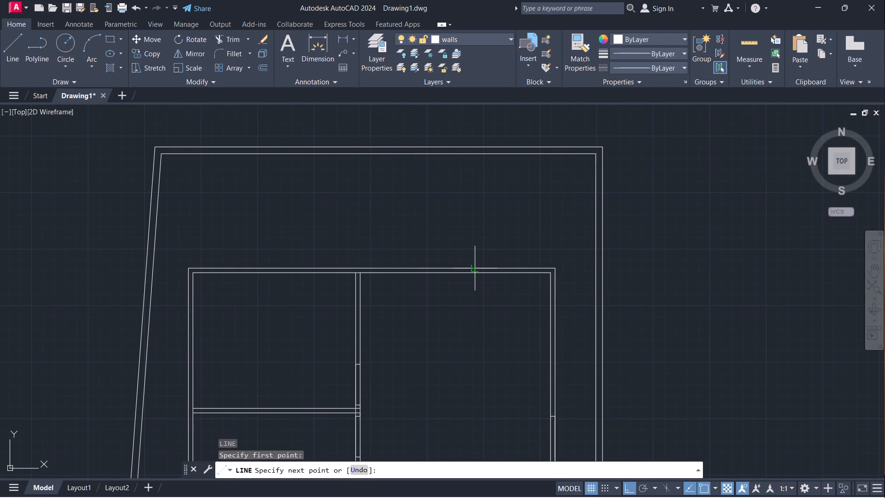
click(472, 266)
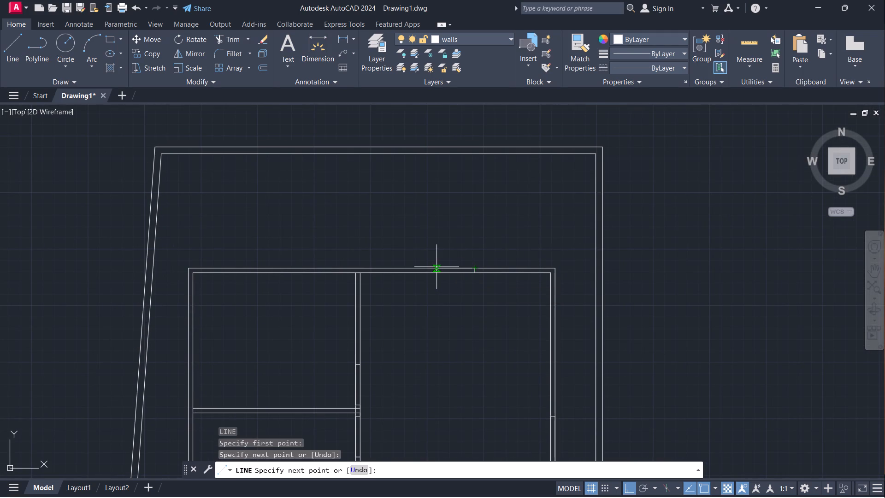
key(4)
key(apostrophe)
key(Return)
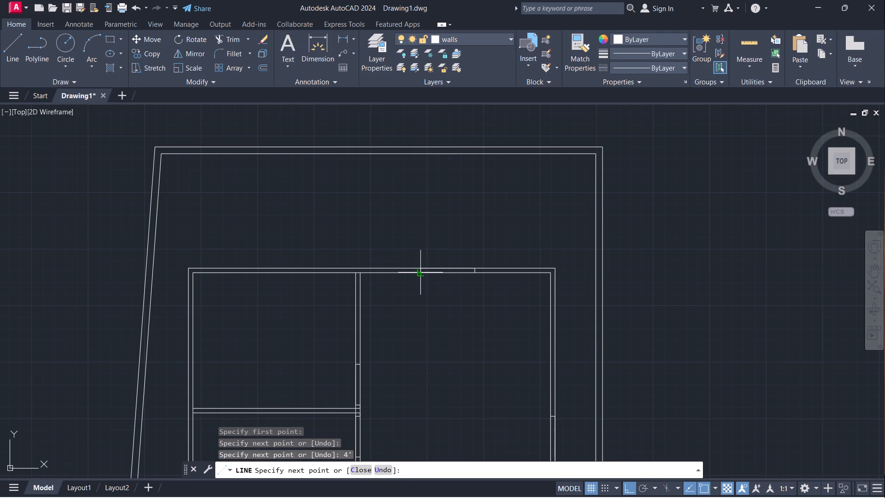
scroll(418, 272, up, 4)
click(426, 276)
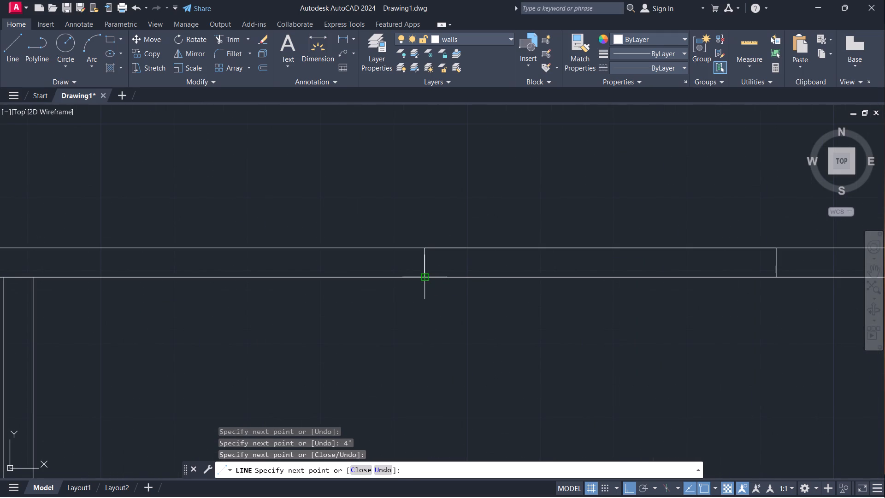
key(Escape)
Measure the horizontal offset between the southeast corner room's inner west face and the small enclosure's outer west face with a temporary linear dimension.
scroll(475, 259, down, 6)
middle_drag(490, 320, 494, 270)
scroll(507, 295, down, 1)
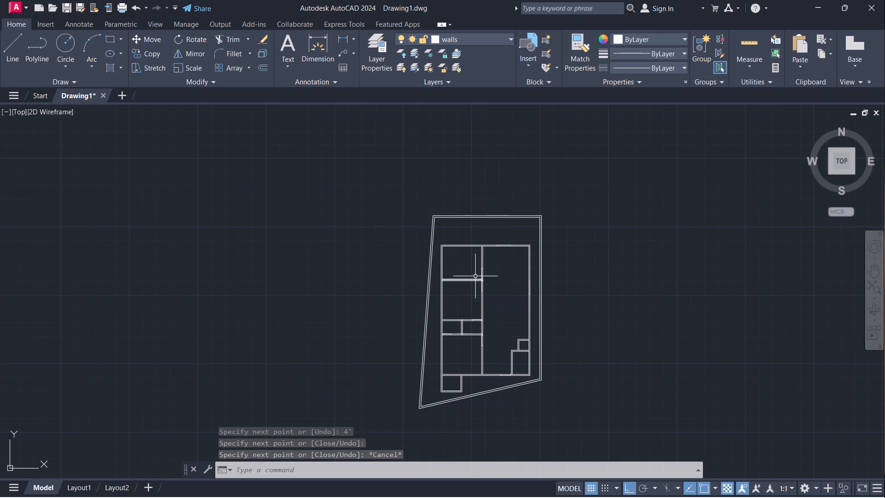
scroll(515, 277, up, 3)
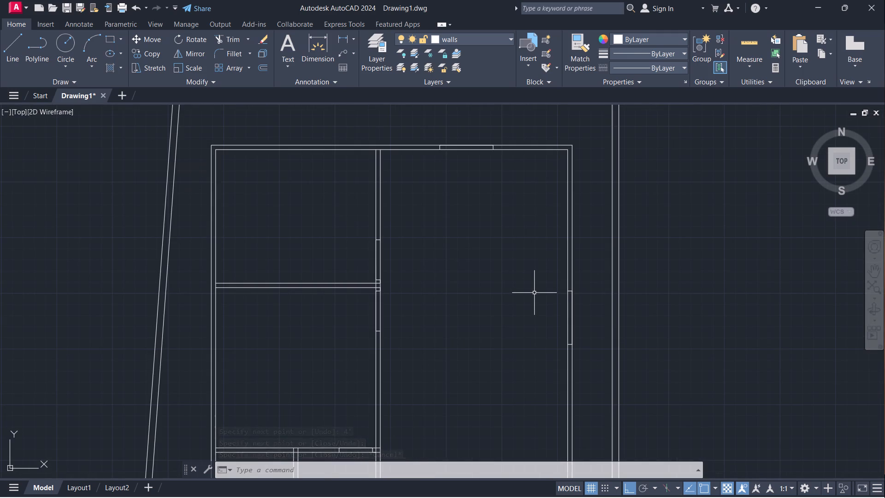
scroll(546, 287, down, 2)
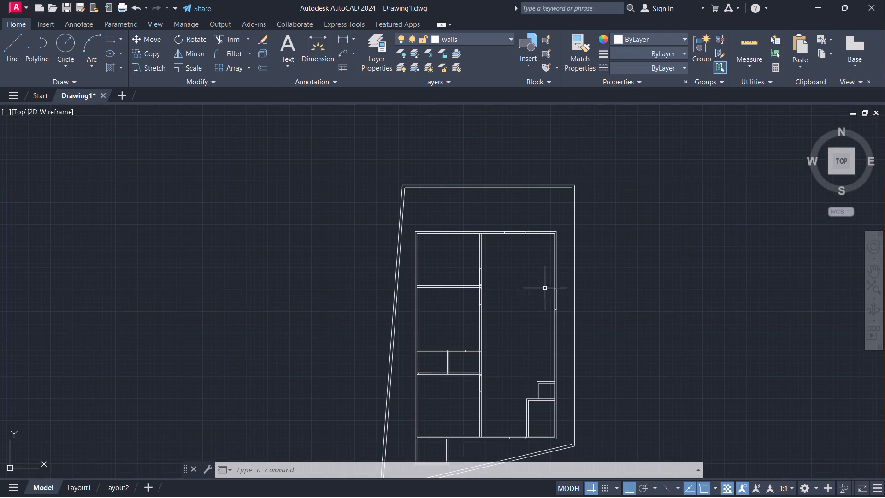
scroll(539, 424, up, 3)
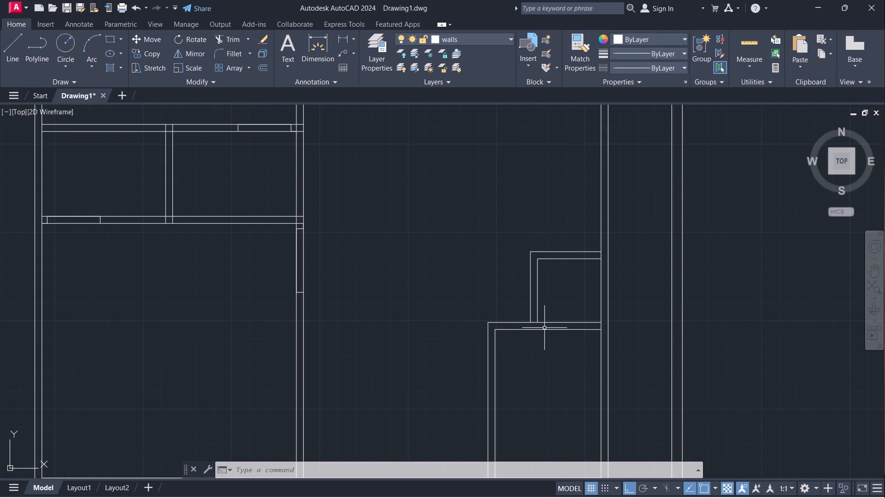
scroll(521, 323, up, 3)
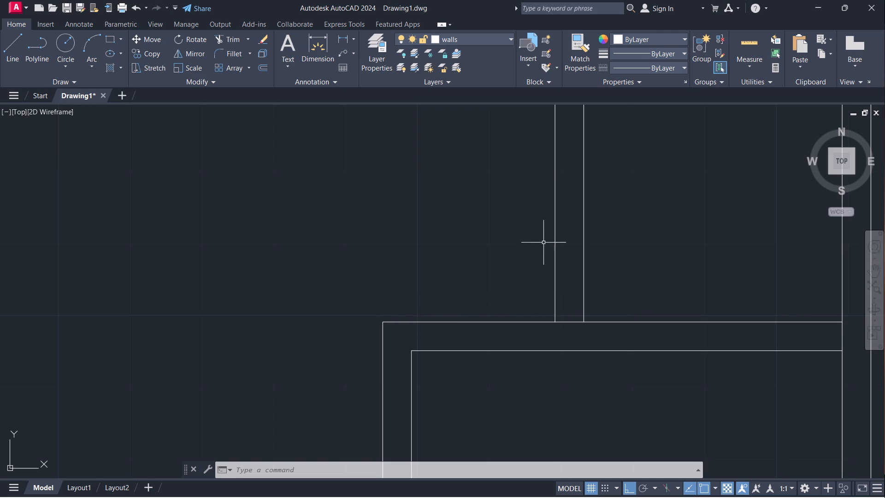
click(340, 37)
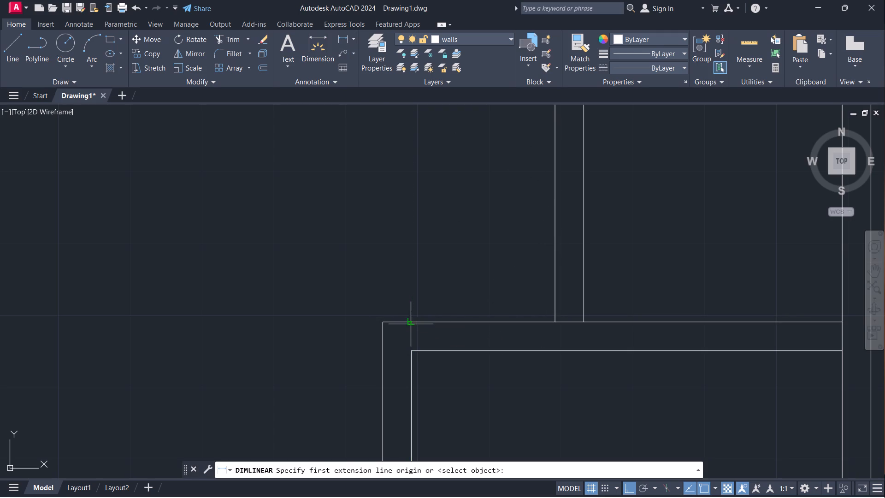
click(411, 324)
click(560, 323)
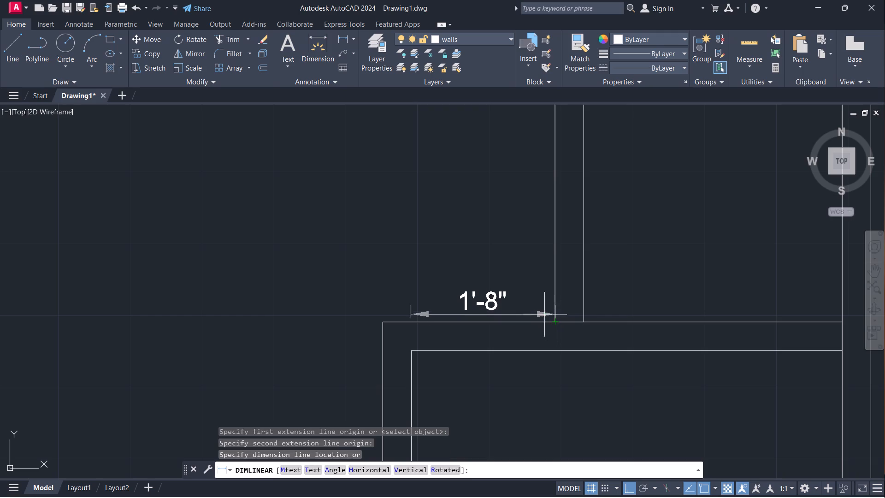
scroll(540, 309, up, 1)
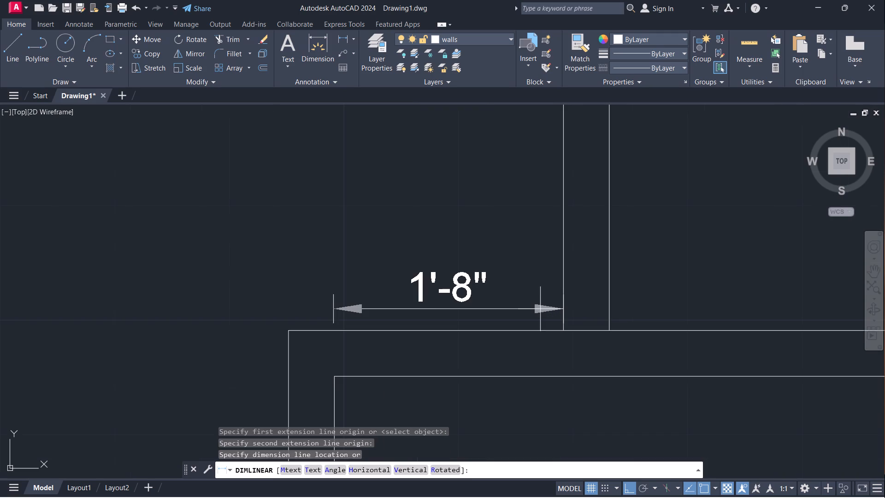
scroll(540, 309, up, 1)
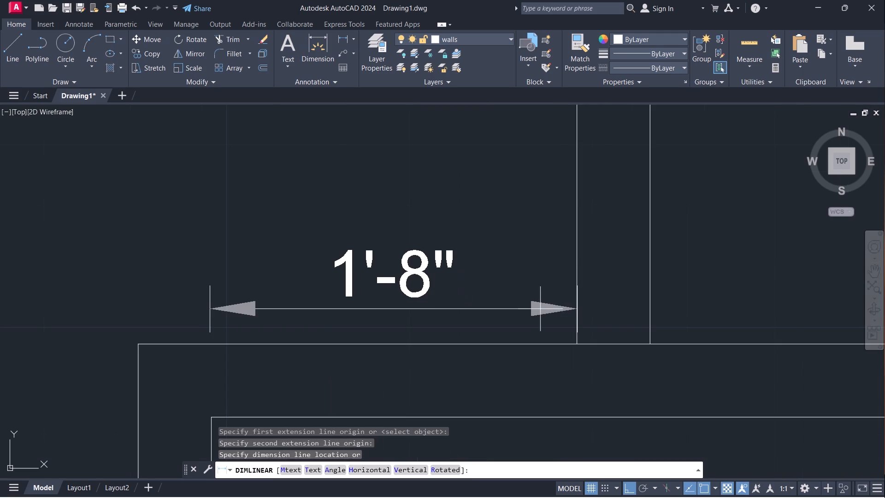
scroll(540, 309, down, 1)
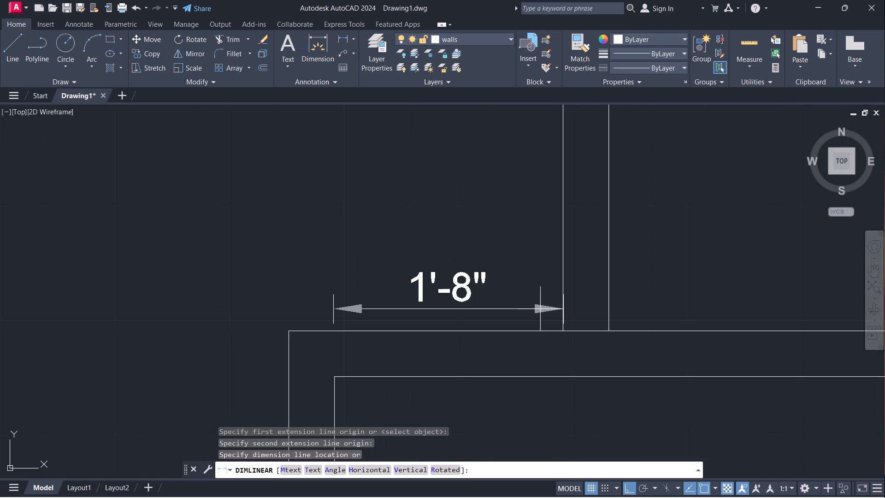
scroll(540, 309, down, 1)
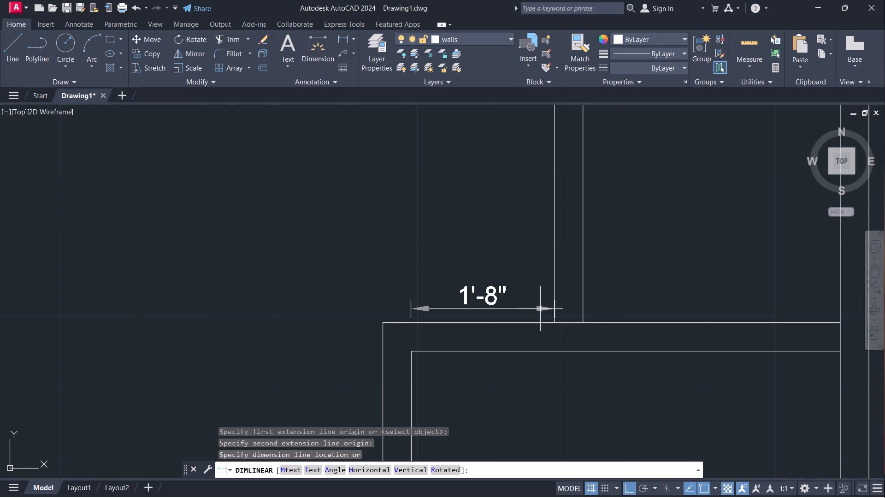
scroll(540, 309, up, 2)
scroll(540, 309, down, 2)
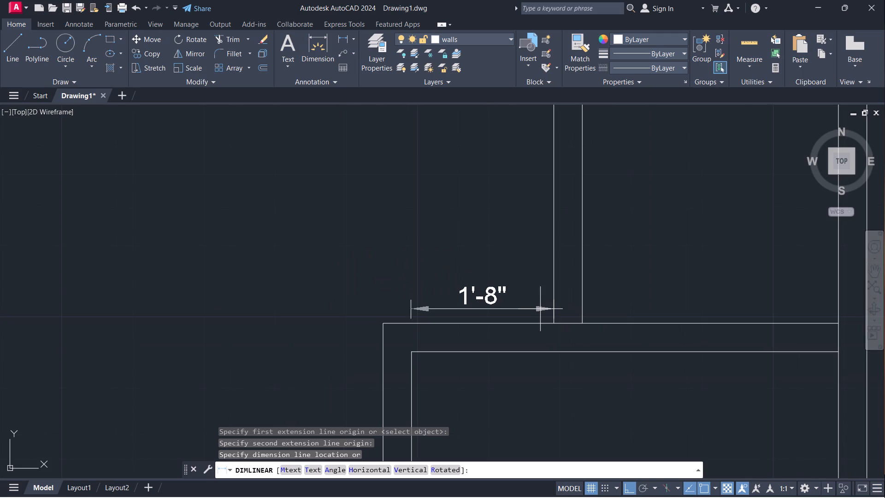
scroll(540, 309, down, 1)
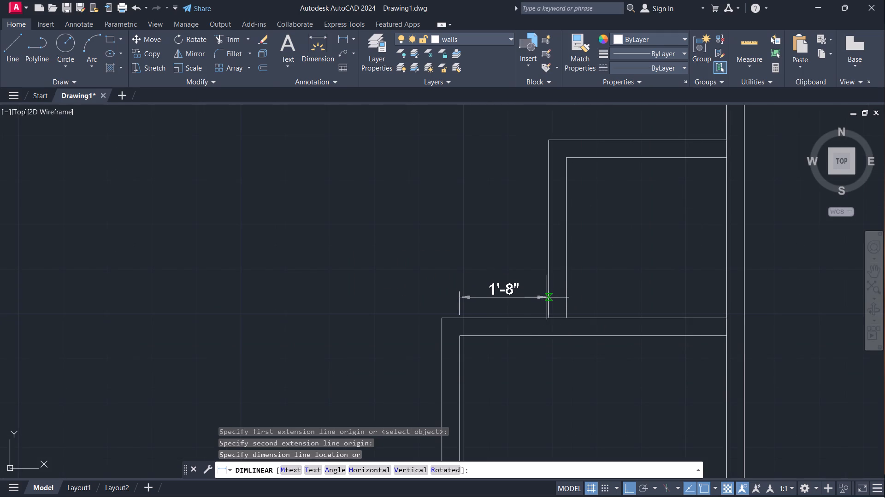
scroll(549, 293, down, 1)
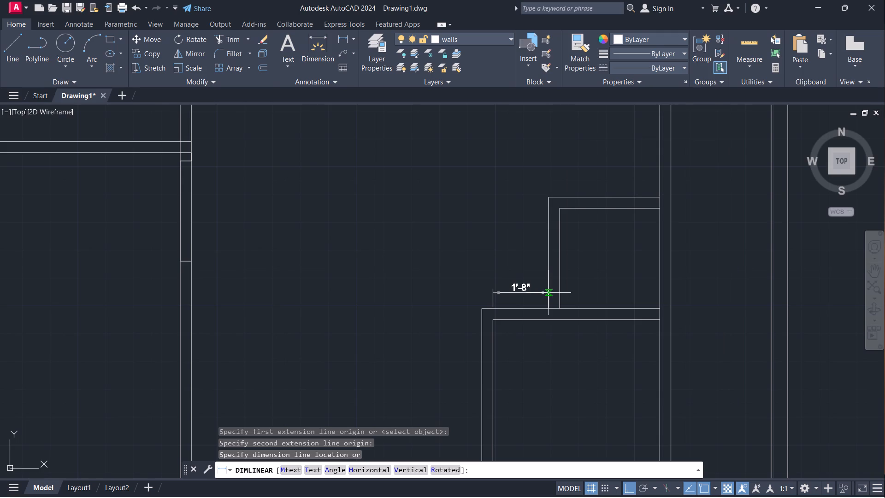
key(Escape)
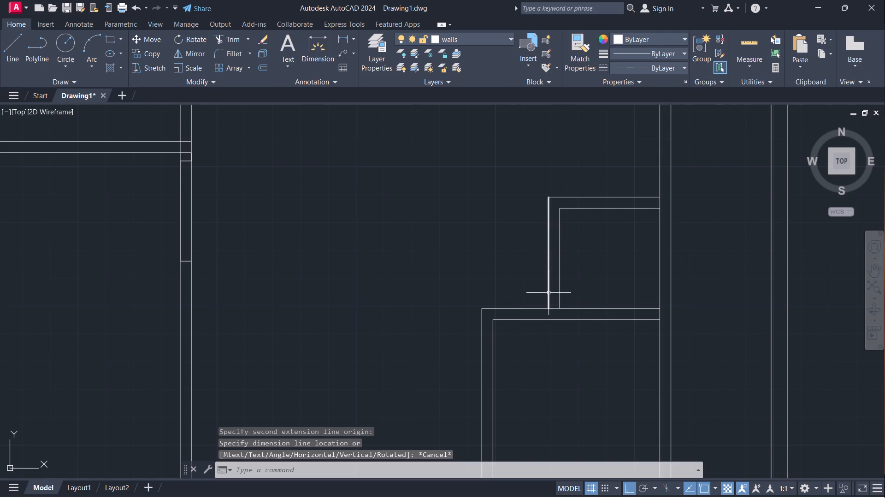
Erase the two end lines of the 3' door opening in the house's south wall beside the southeast corner room.
scroll(549, 293, down, 1)
scroll(561, 371, down, 1)
middle_drag(558, 390, 558, 368)
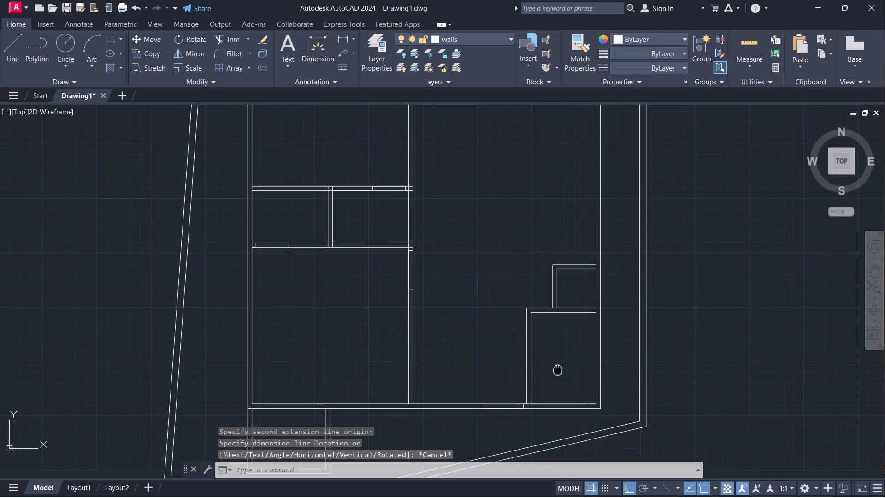
middle_drag(558, 368, 558, 360)
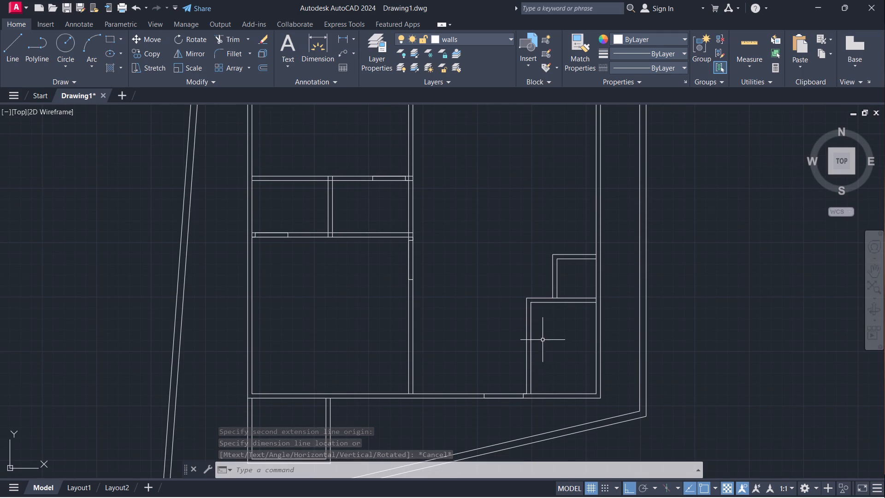
scroll(531, 376, up, 2)
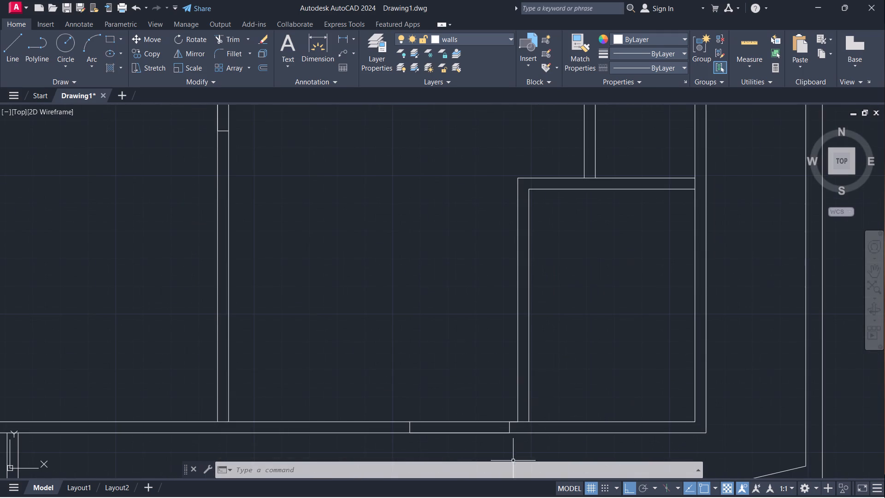
middle_drag(523, 443, 550, 404)
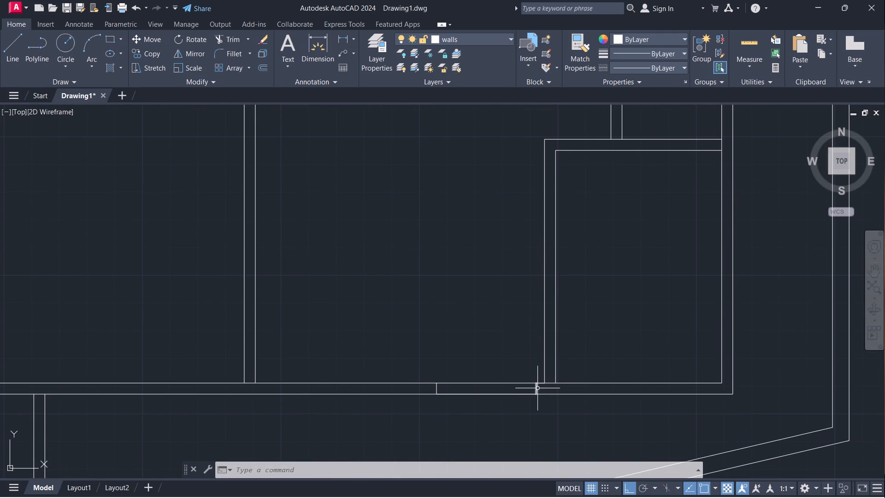
click(536, 390)
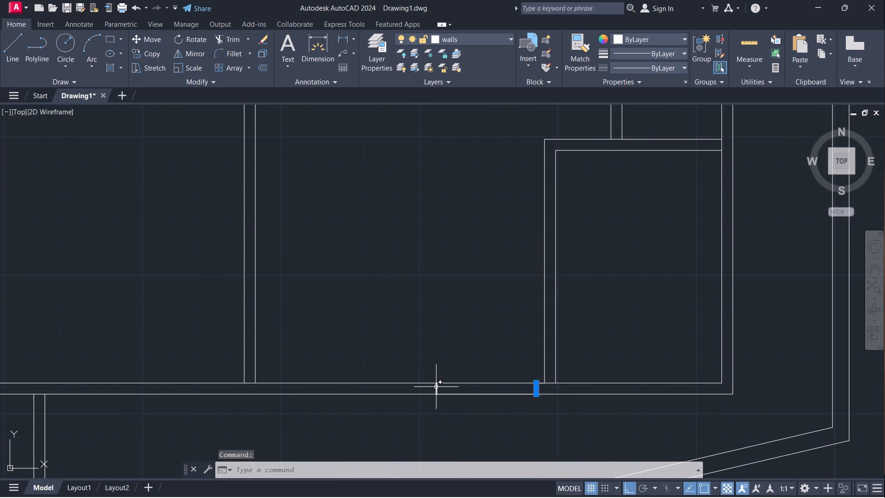
click(436, 388)
key(e)
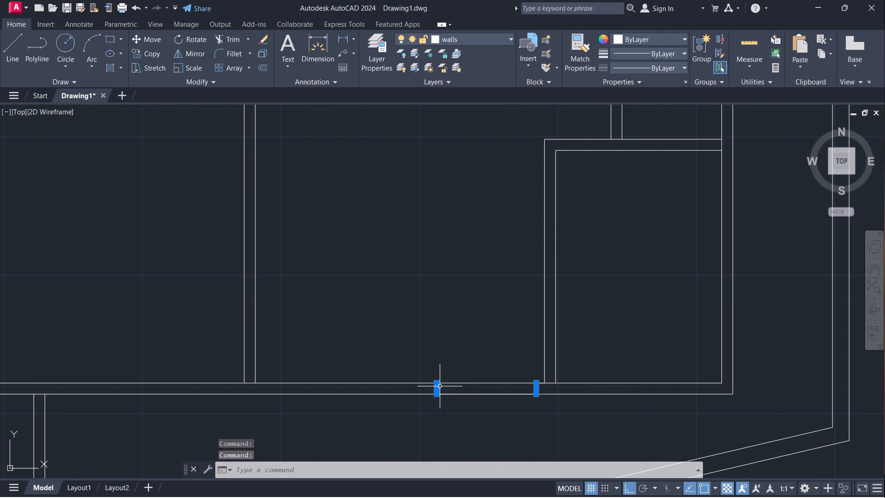
key(Return)
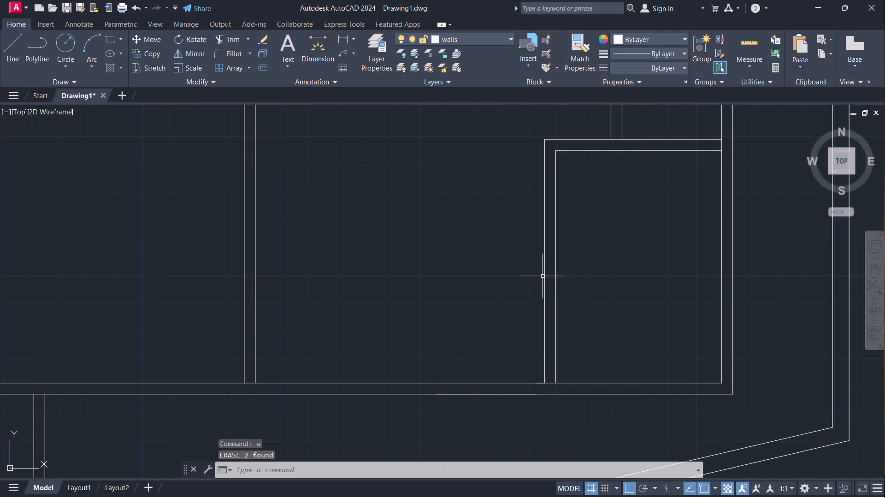
Offset both lines of the southeast corner room's west wall 1' to the west.
key(o)
key(Return)
click(543, 279)
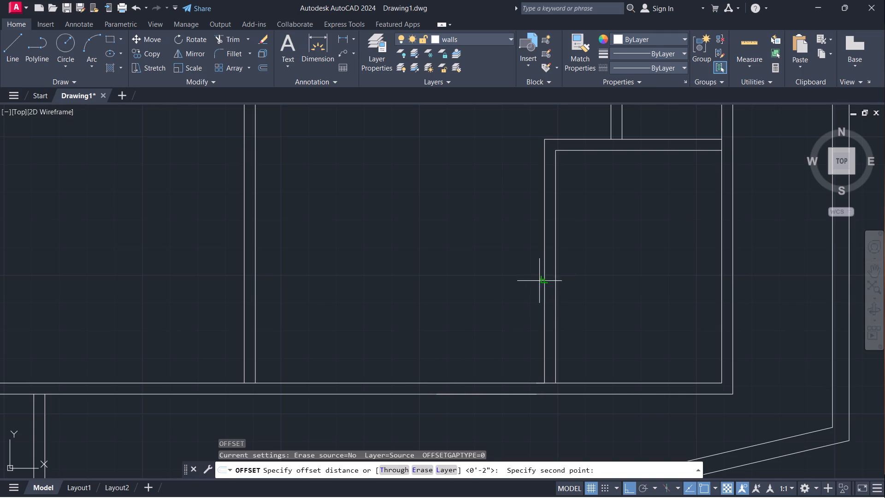
key(1)
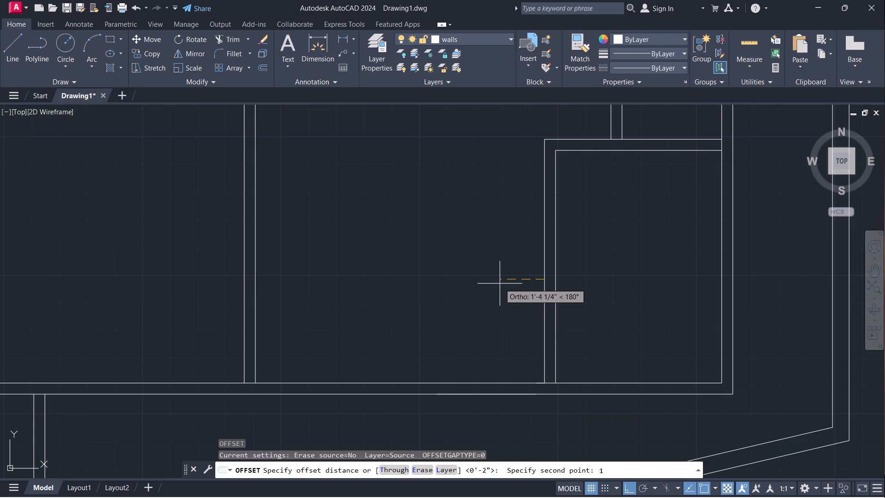
key(apostrophe)
key(Return)
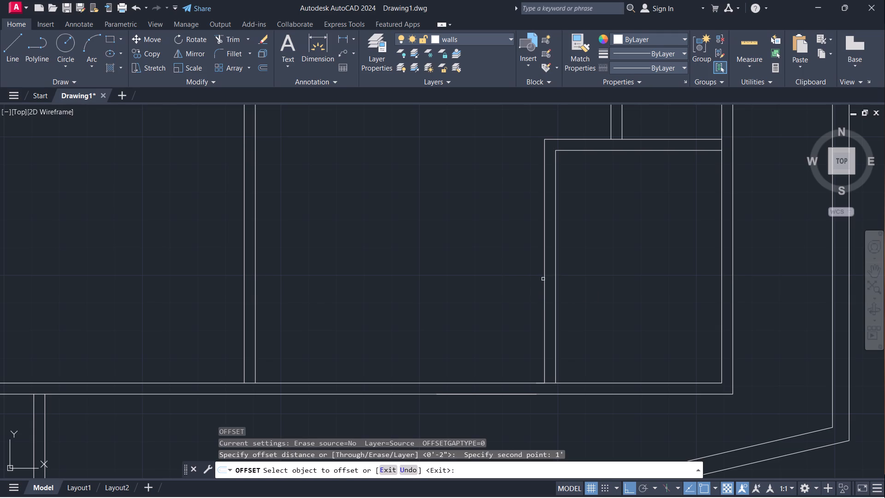
click(544, 279)
click(510, 286)
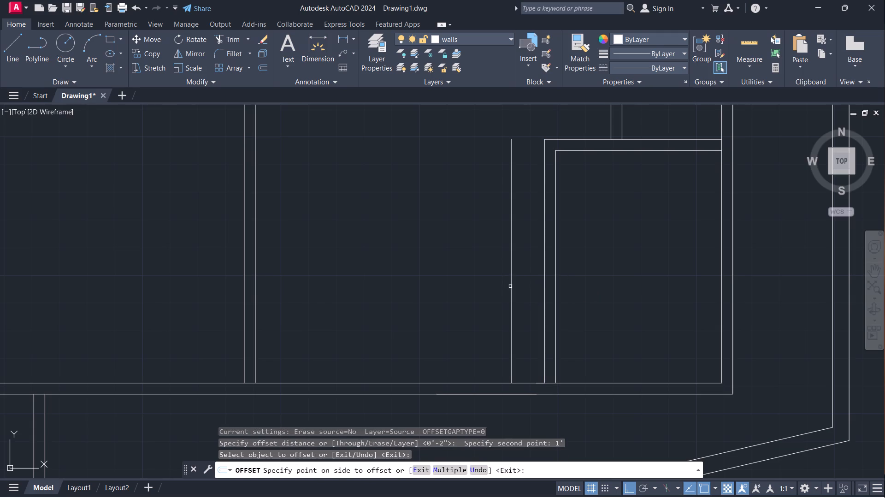
click(555, 282)
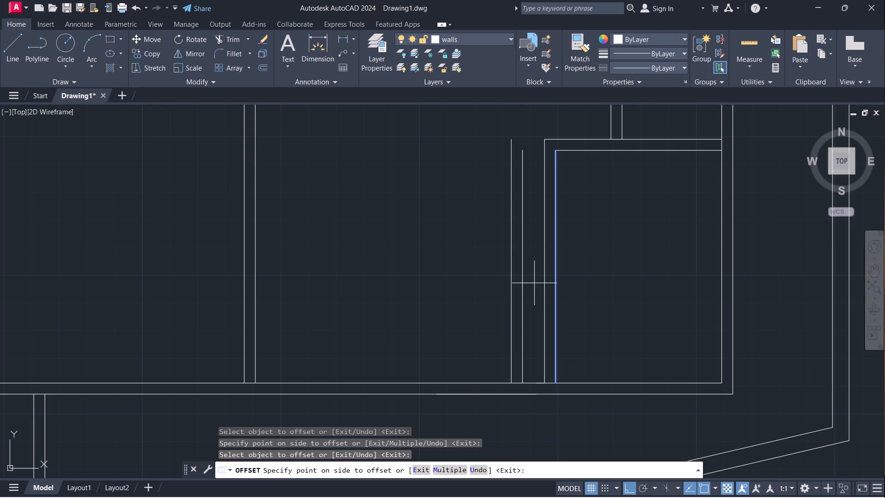
click(534, 283)
key(Escape)
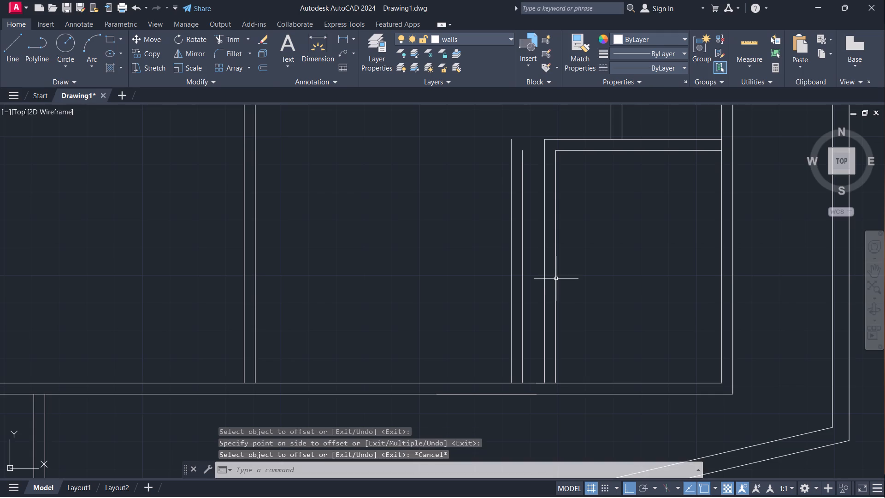
Extend both lines of the southeast corner room's north wall west to meet the offset west wall lines.
text(ex)
key(Return)
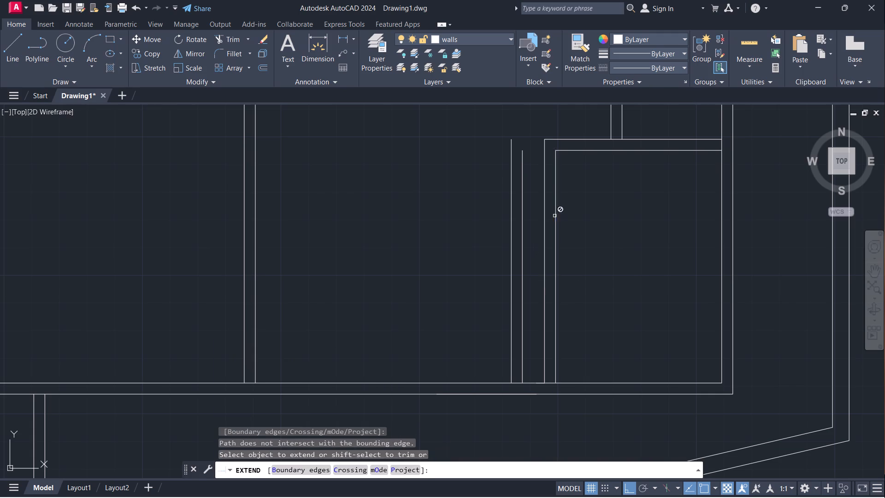
click(549, 140)
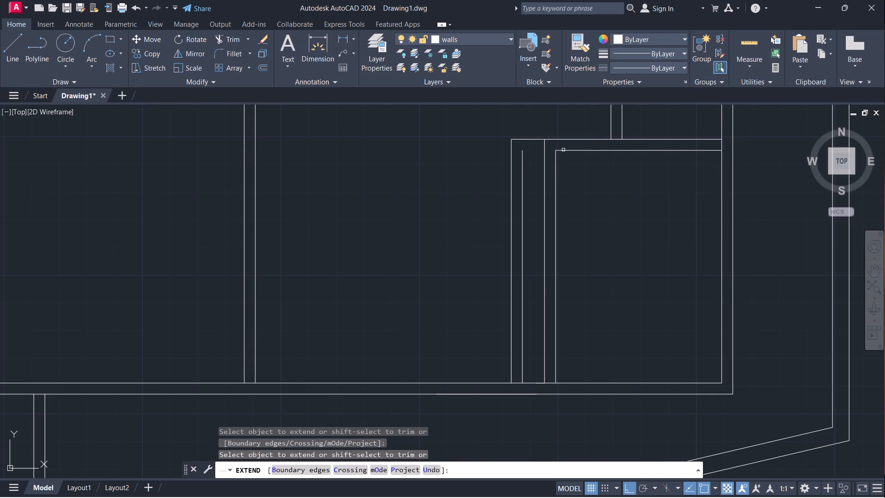
click(555, 151)
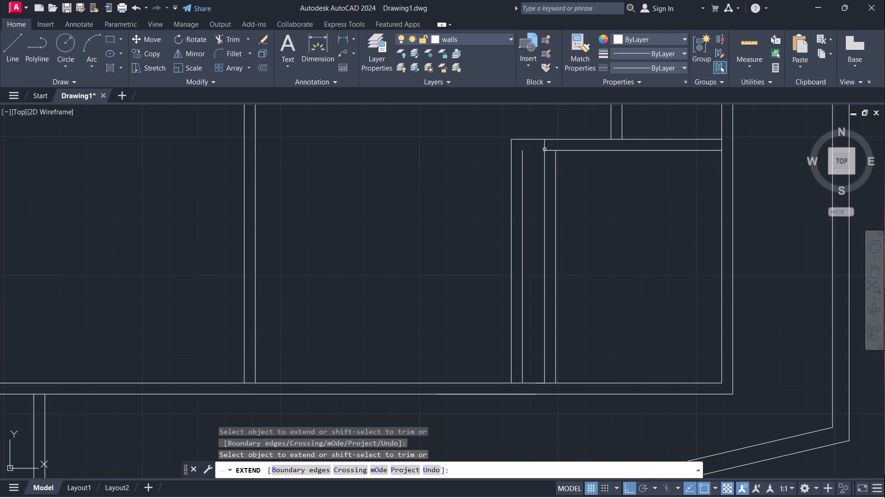
click(544, 149)
key(Escape)
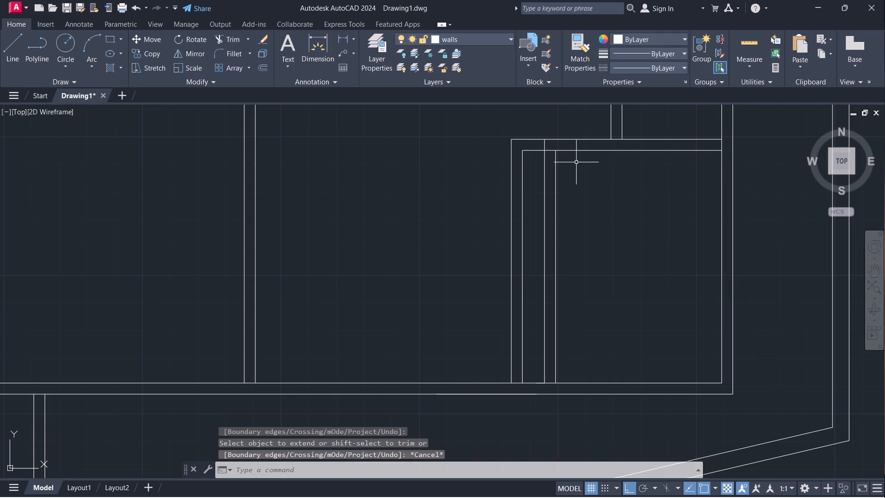
Trim away the southeast corner room's old west wall lines, including the stub across its north wall.
text(tr)
key(Return)
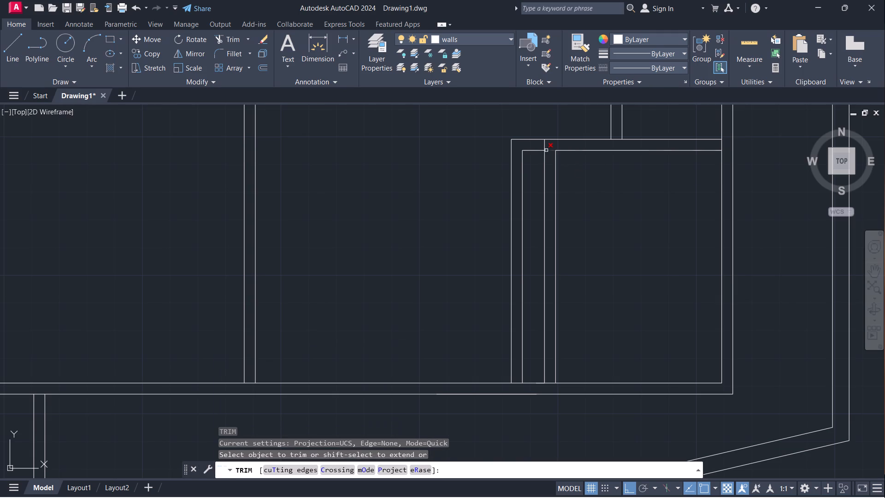
click(545, 147)
drag(574, 171, 538, 186)
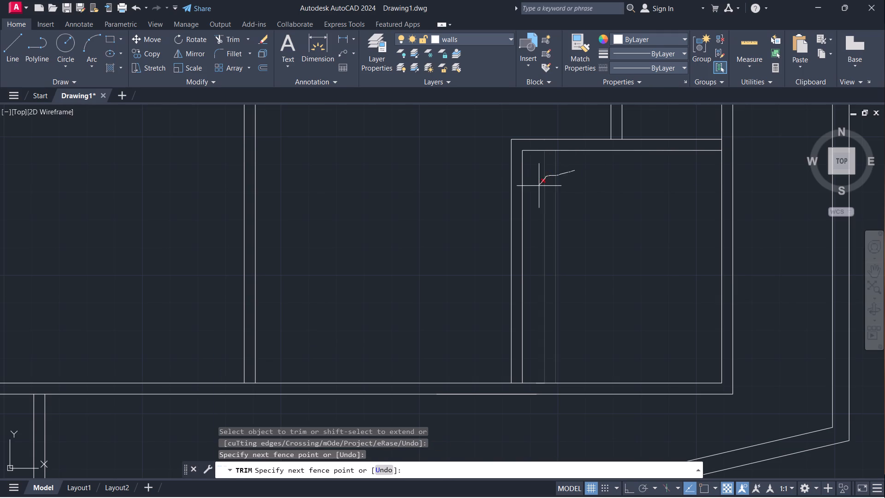
drag(538, 186, 538, 186)
Remove the two end lines of the 4' opening in the house's north wall with Trim.
scroll(602, 220, down, 2)
middle_drag(602, 220, 603, 305)
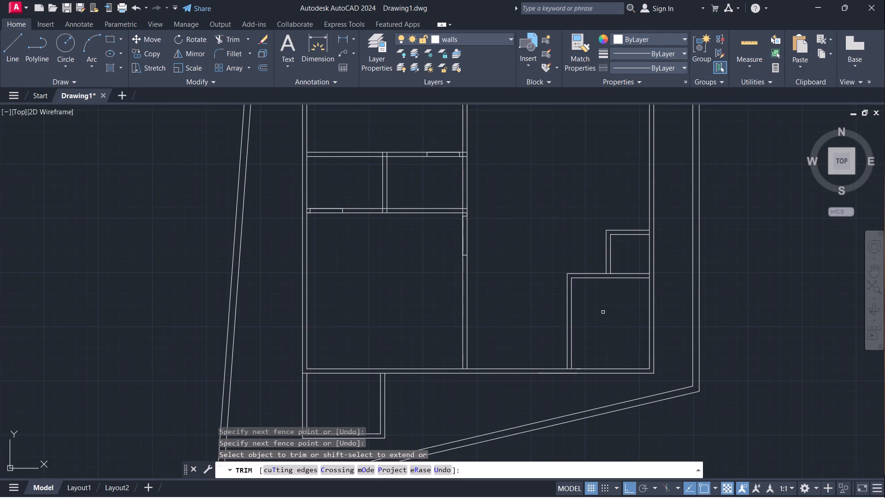
scroll(577, 215, down, 2)
middle_drag(559, 206, 552, 370)
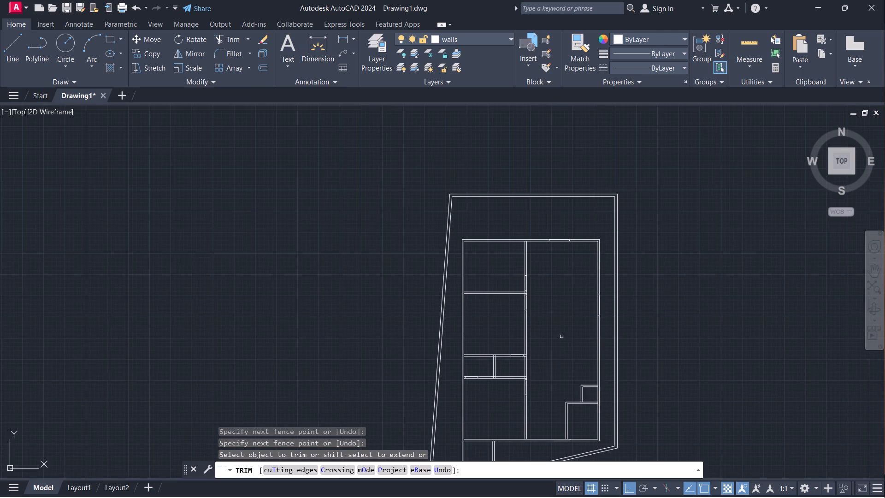
scroll(567, 237, up, 3)
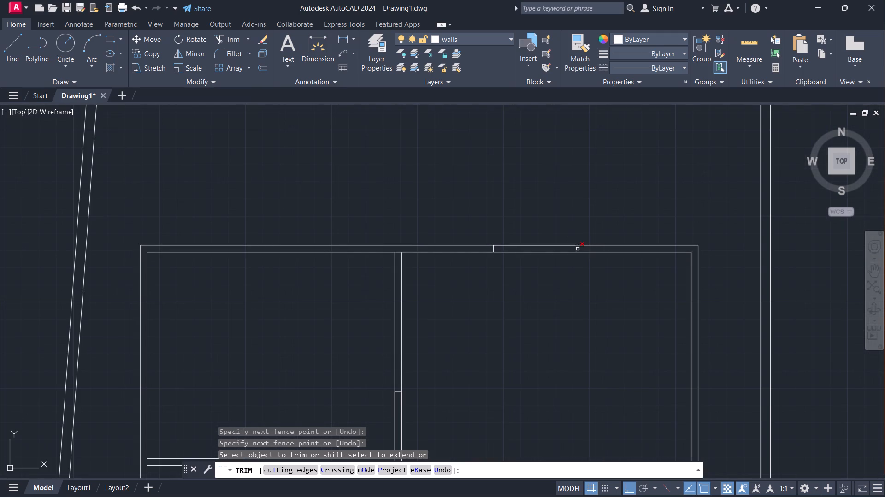
click(577, 249)
click(493, 249)
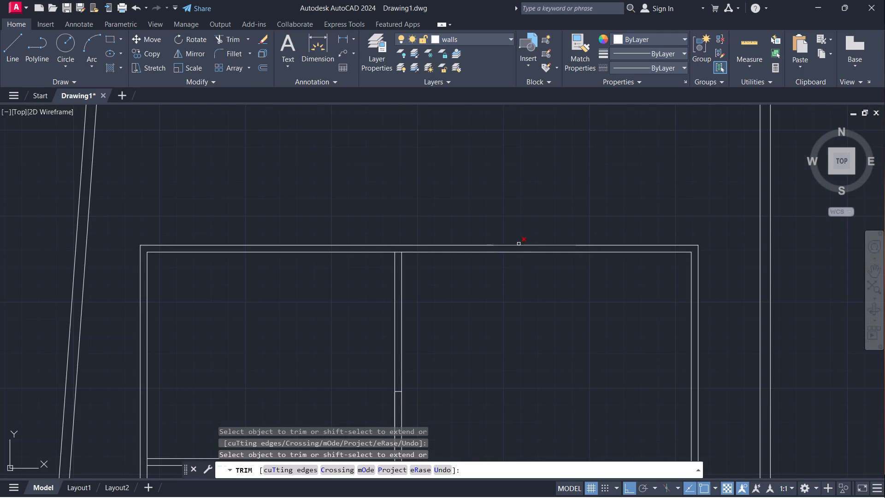
scroll(542, 262, down, 4)
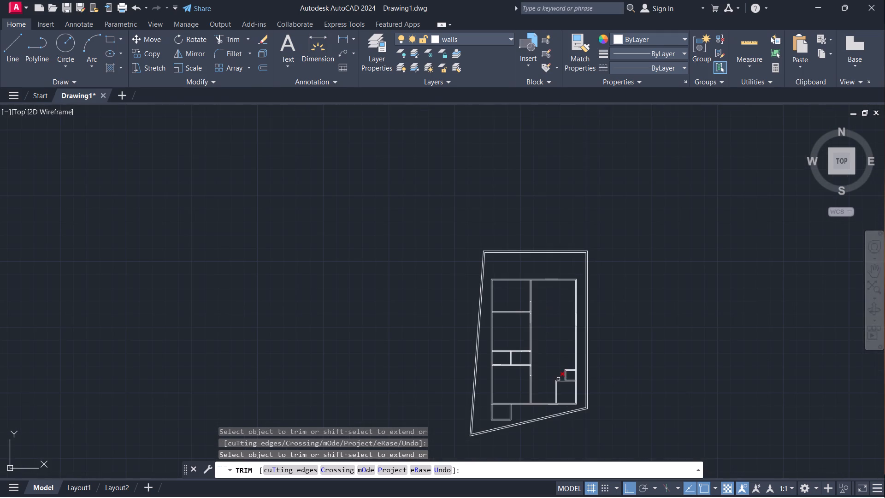
middle_drag(555, 367, 555, 289)
scroll(549, 298, up, 2)
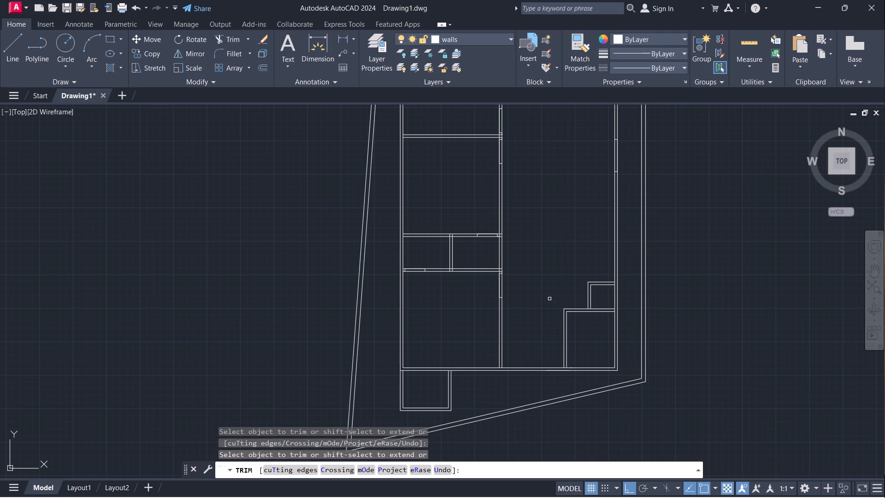
scroll(556, 378, up, 2)
key(Escape)
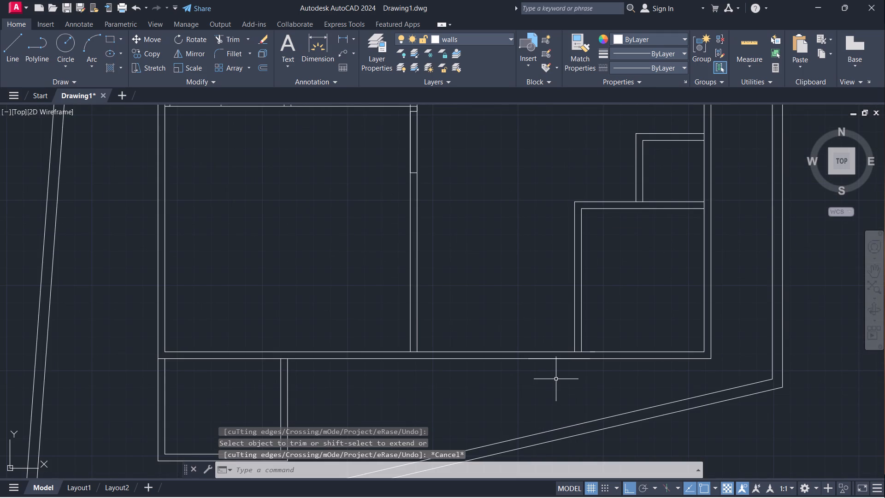
Outline a 4' door opening in the house's south wall, starting 3" west of the southeast corner room, with lines across both ends.
key(l)
key(Return)
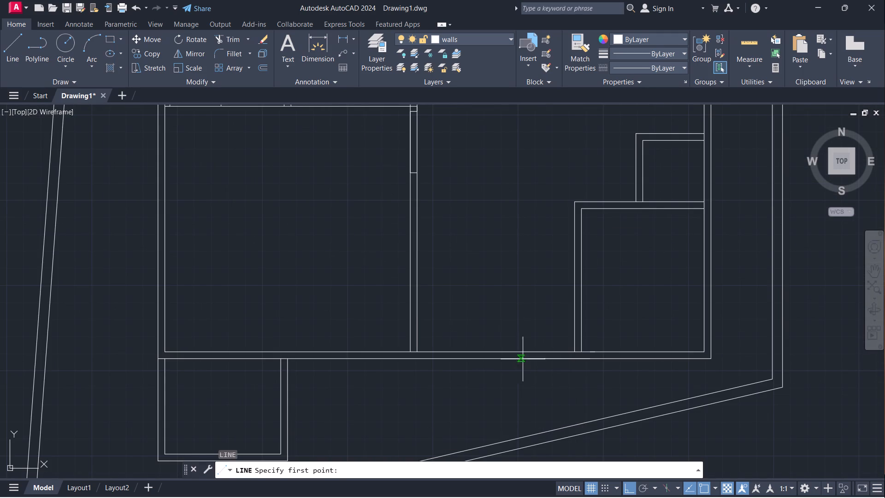
click(571, 348)
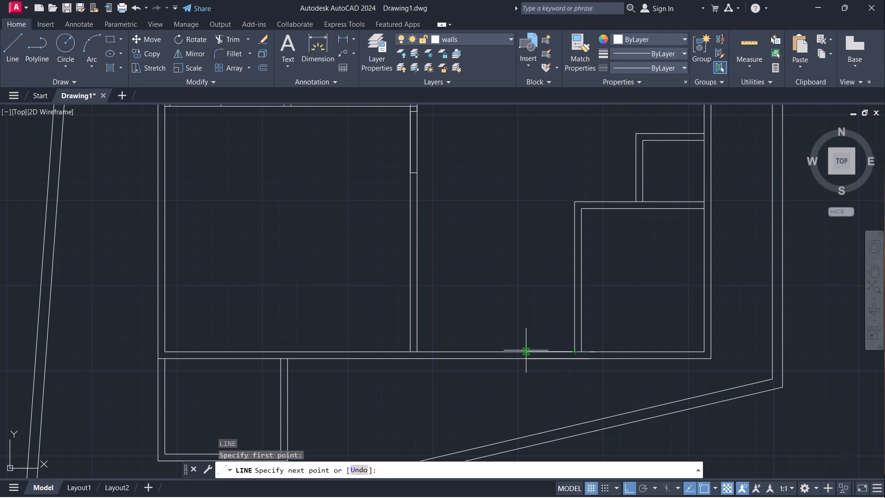
key(3)
key(Return)
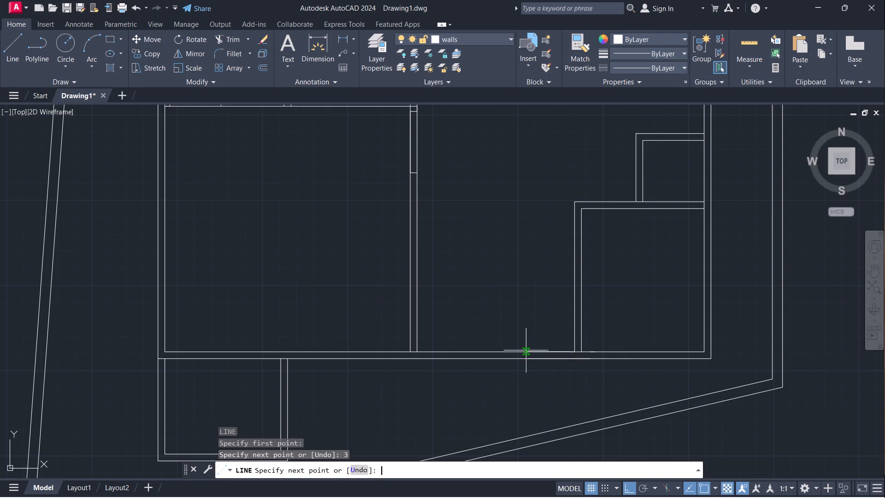
scroll(572, 355, up, 2)
click(566, 363)
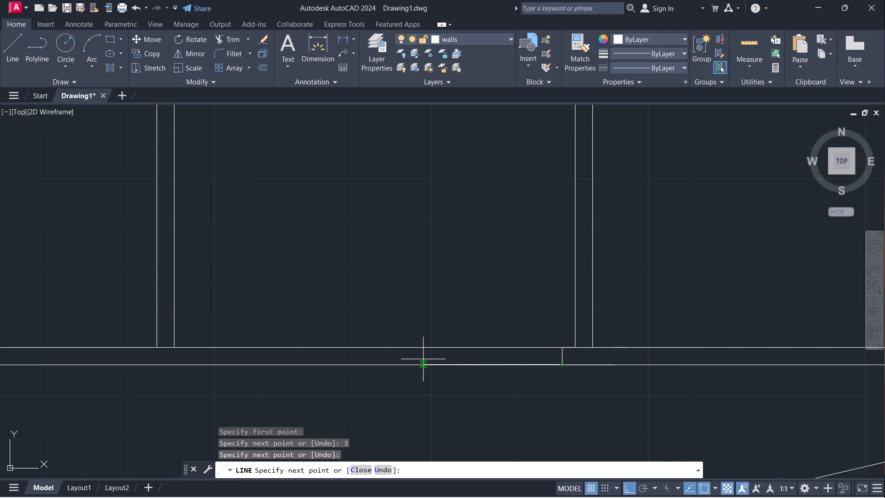
key(4)
key(apostrophe)
key(Return)
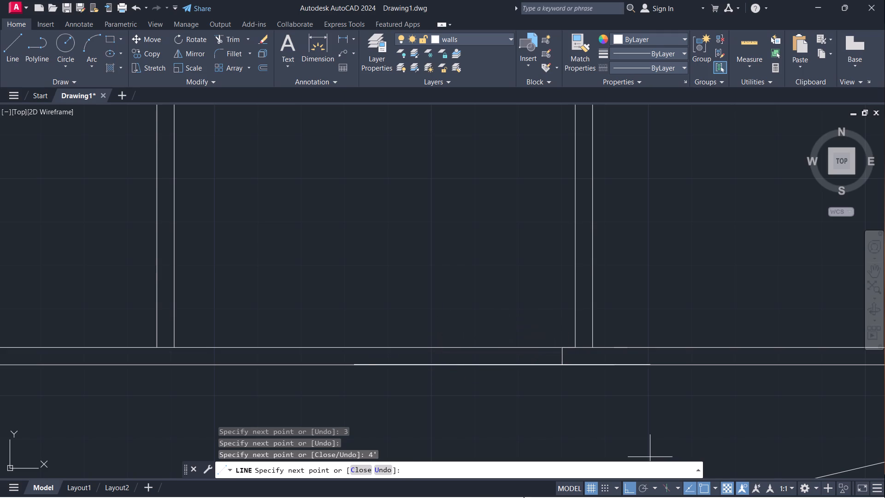
click(353, 345)
key(Escape)
Outline a 4' opening in the house's north wall, its west end aligned with the south door opening's west end, with lines across both ends.
scroll(382, 327, down, 3)
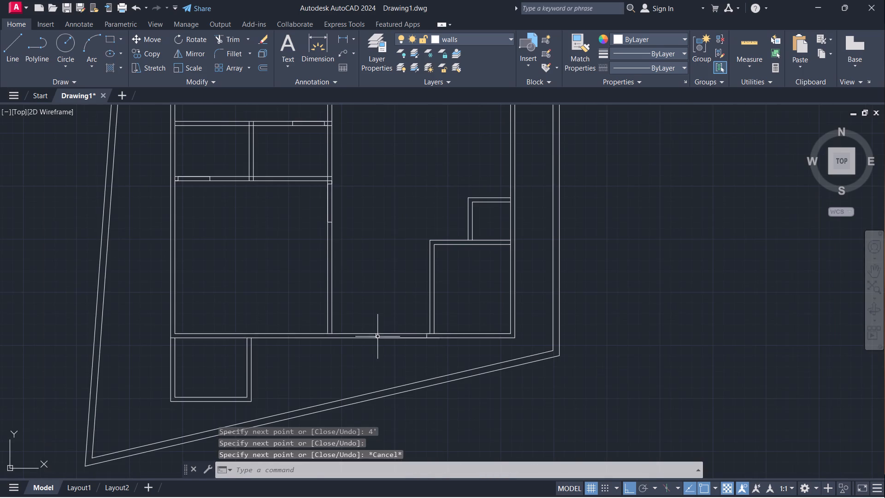
key(l)
key(Return)
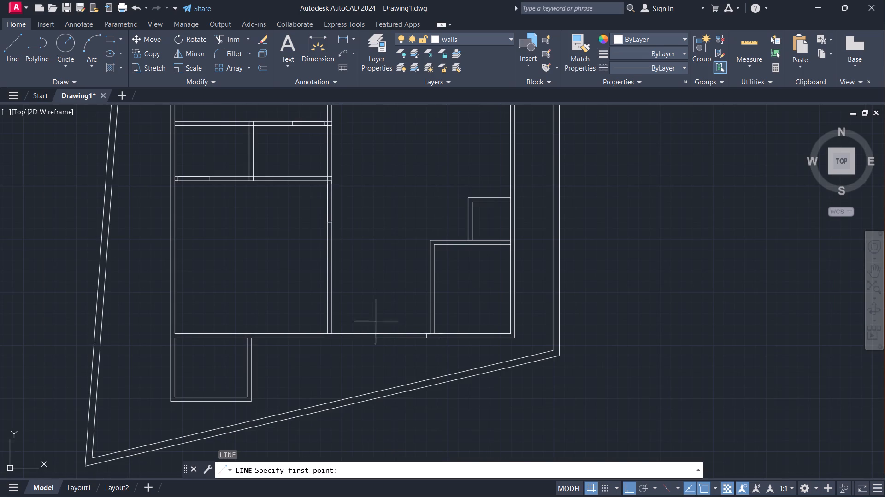
scroll(378, 329, up, 3)
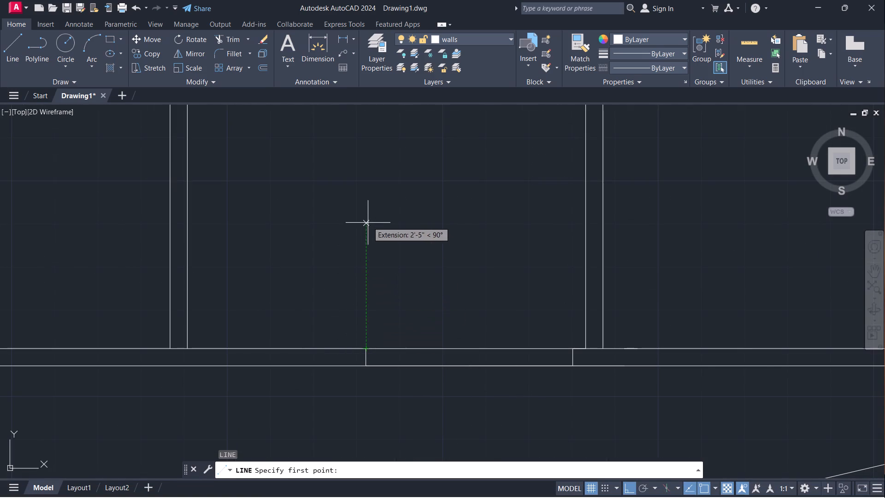
scroll(366, 222, down, 2)
middle_drag(375, 231, 403, 399)
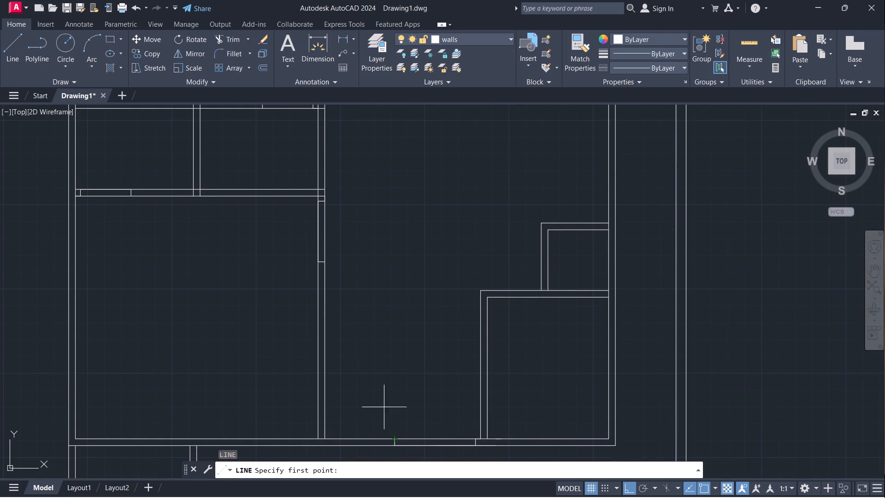
scroll(387, 248, down, 2)
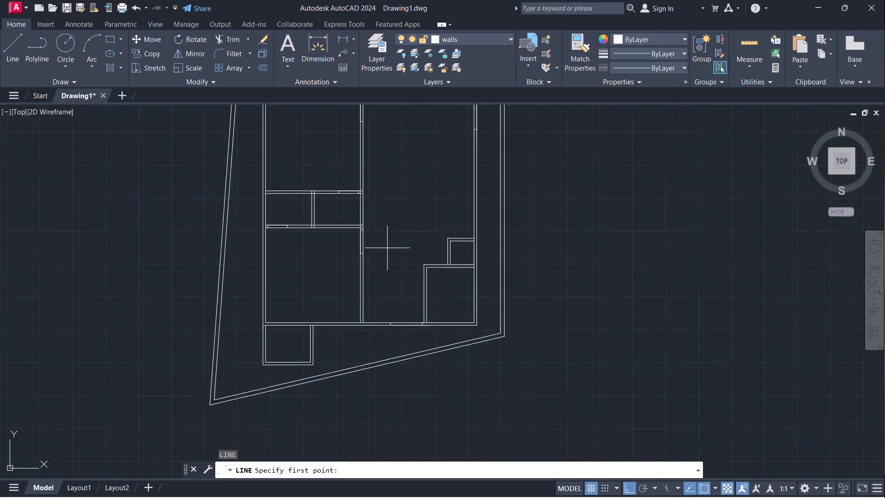
scroll(387, 248, down, 1)
scroll(390, 290, up, 2)
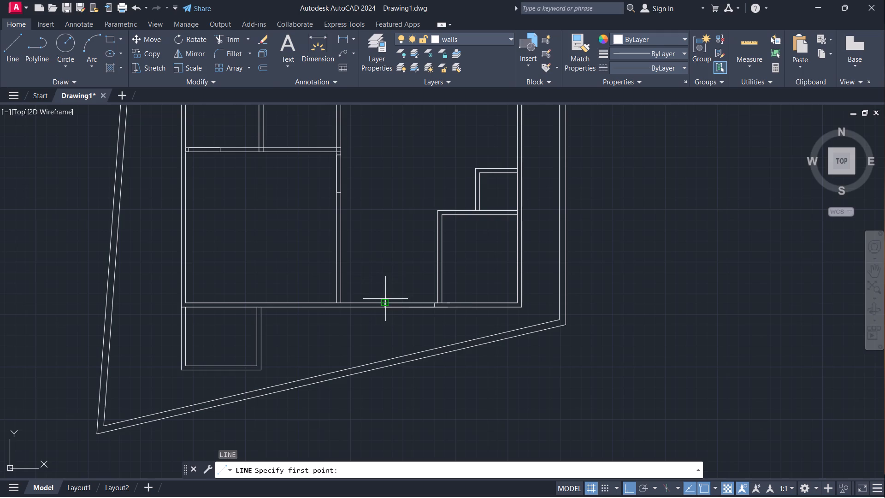
scroll(387, 178, down, 1)
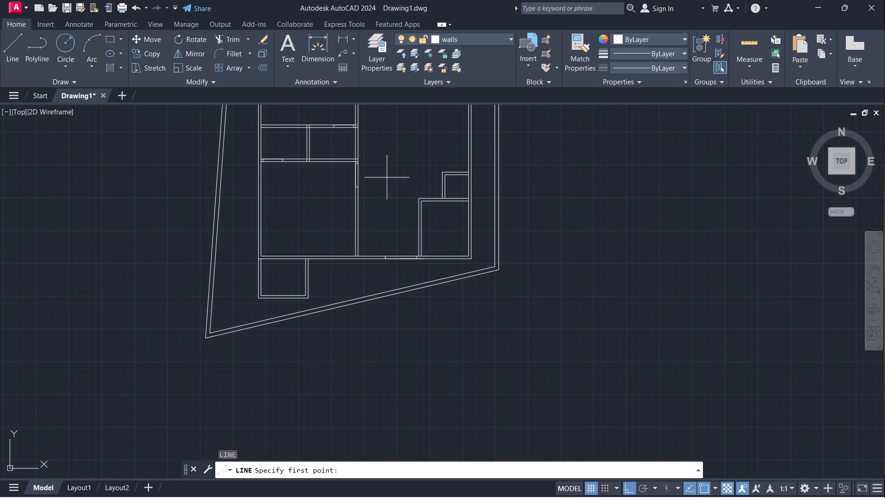
middle_drag(391, 172, 397, 365)
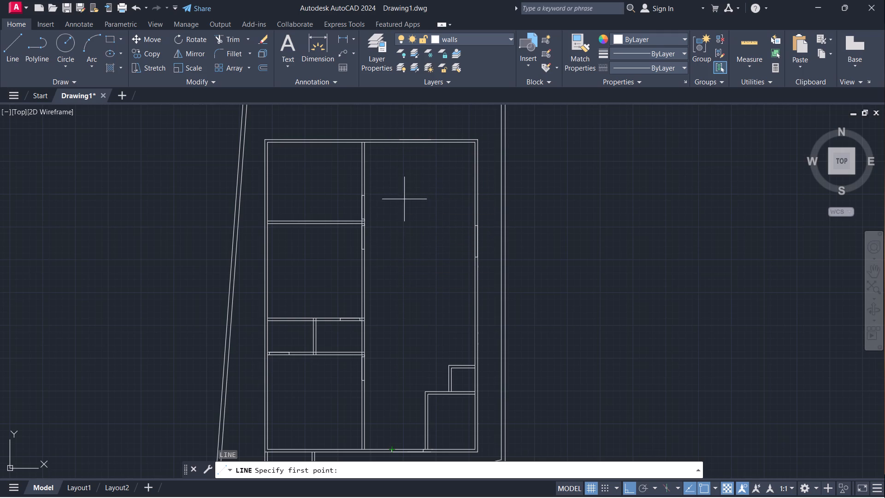
click(392, 144)
scroll(389, 133, up, 4)
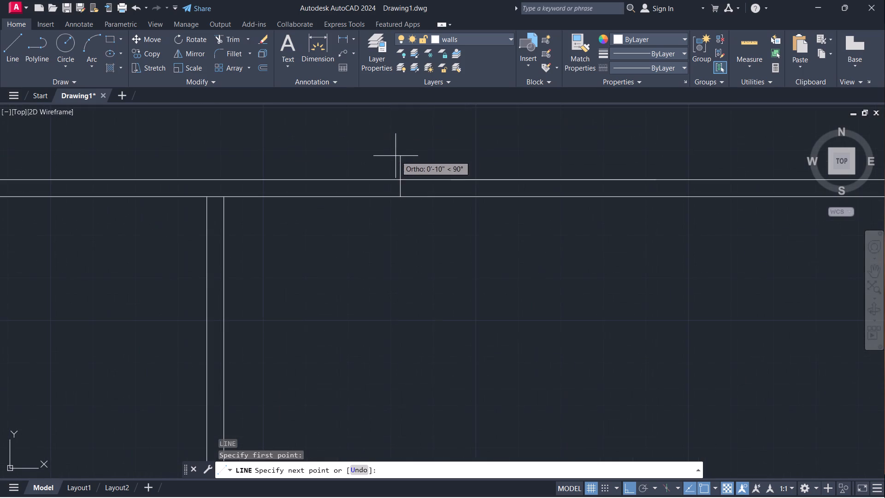
click(400, 181)
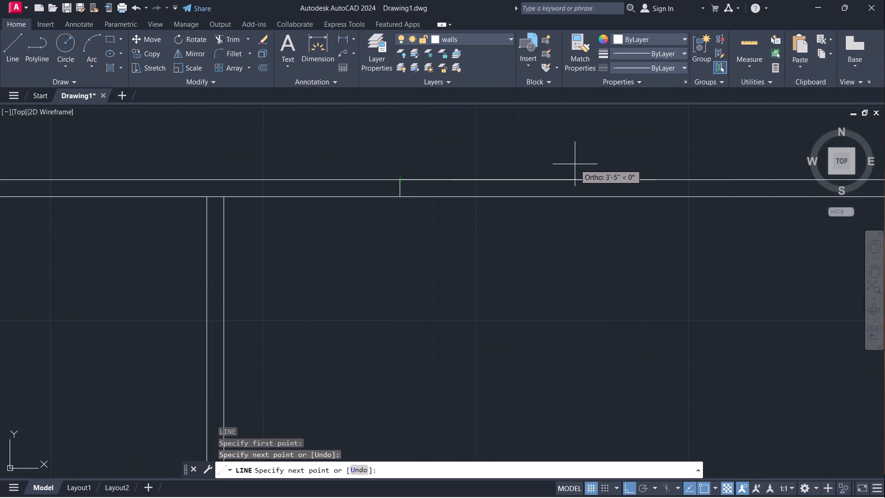
text(4')
key(Return)
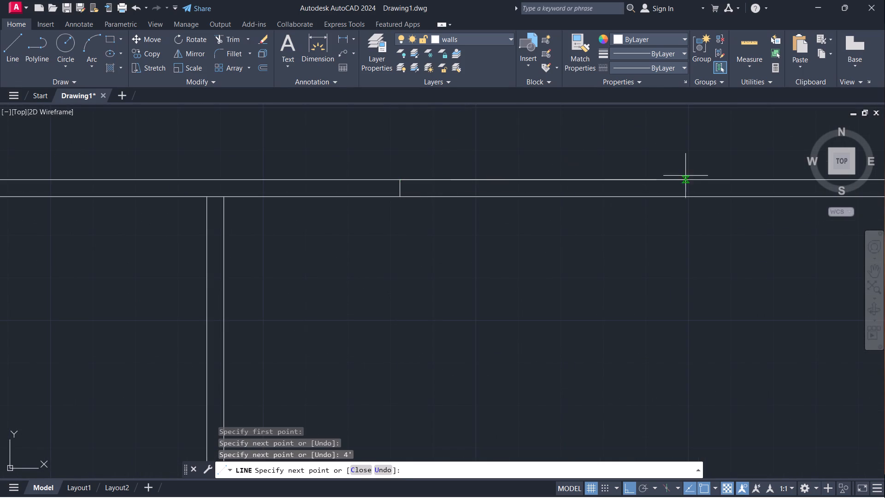
click(607, 192)
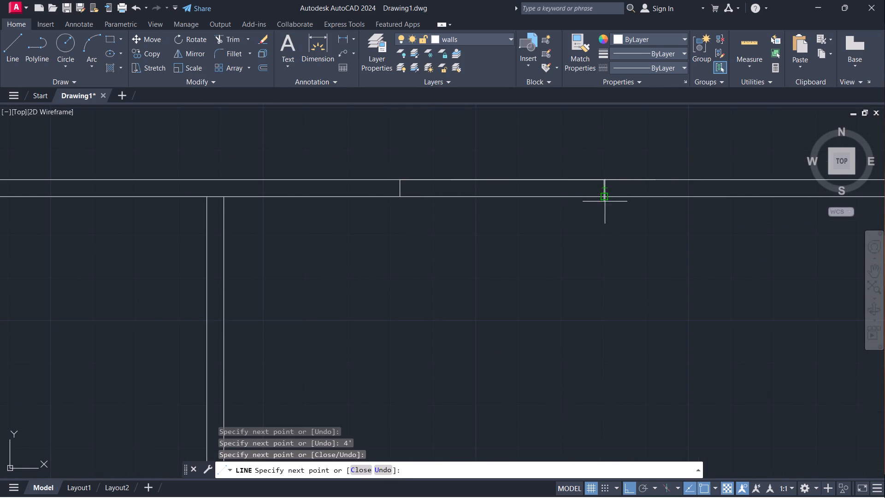
click(606, 197)
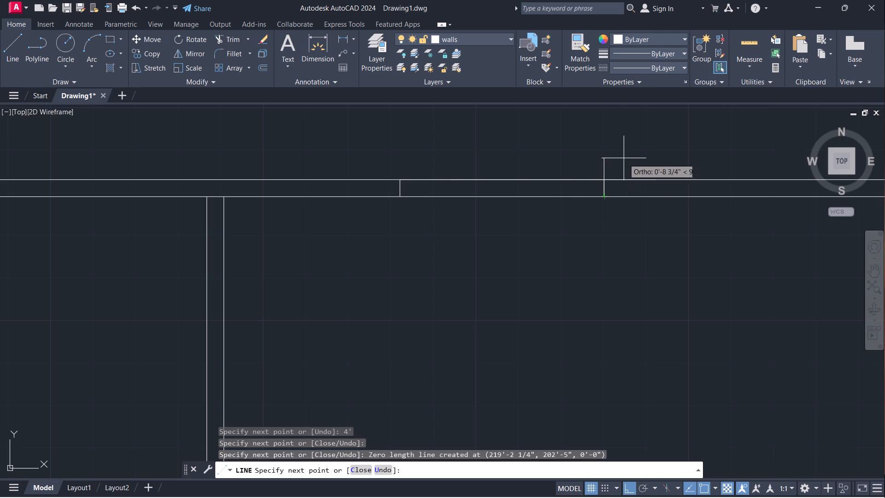
key(Escape)
Draw a line across the southeast corner room's north wall, 3" west of the small adjoining room's west wall, as the door opening's east end.
scroll(543, 136, down, 4)
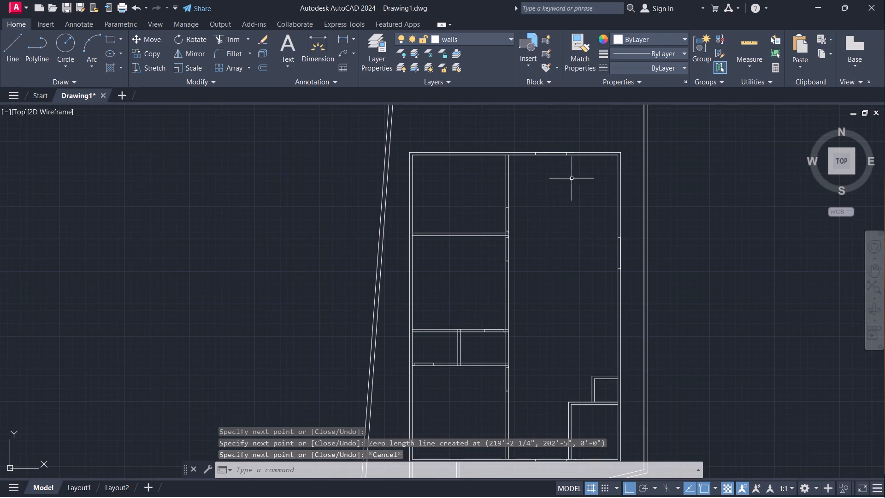
middle_drag(589, 288, 490, 182)
scroll(511, 313, up, 1)
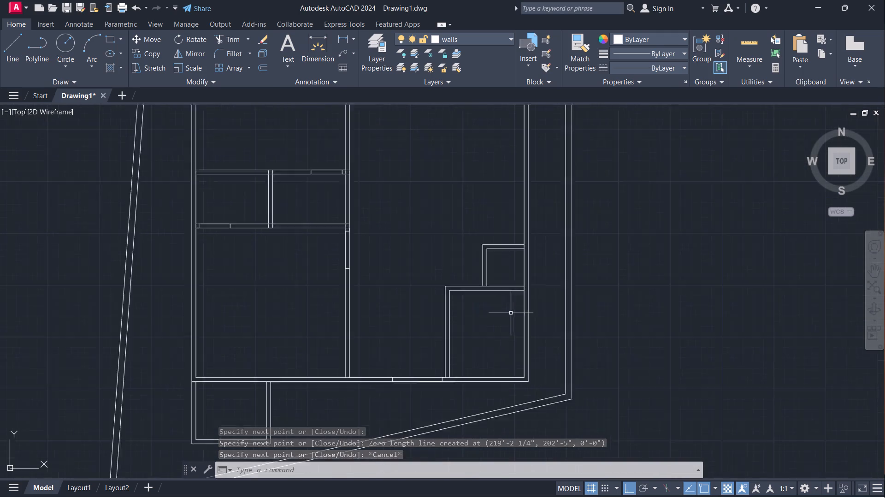
scroll(511, 313, up, 2)
scroll(398, 299, up, 1)
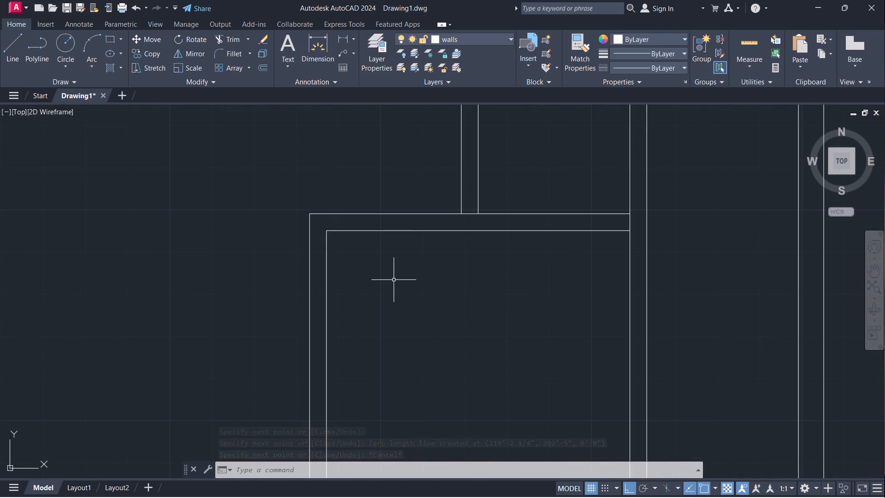
key(l)
key(Return)
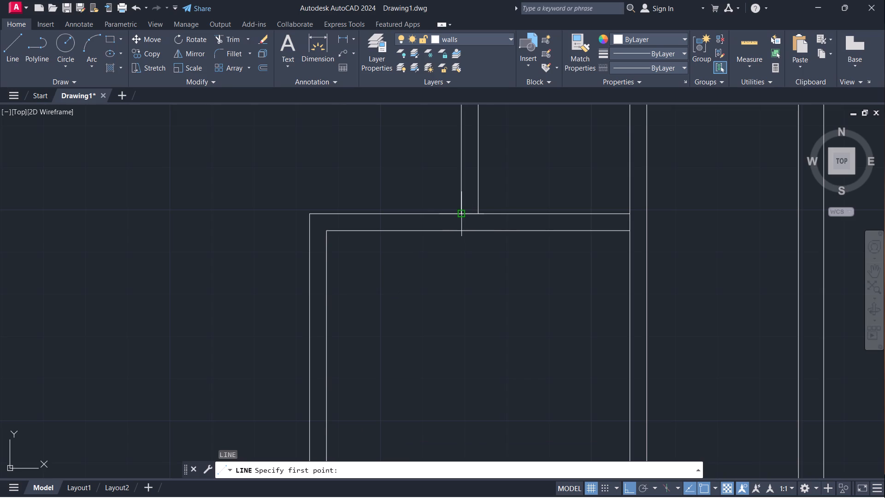
click(461, 214)
click(461, 229)
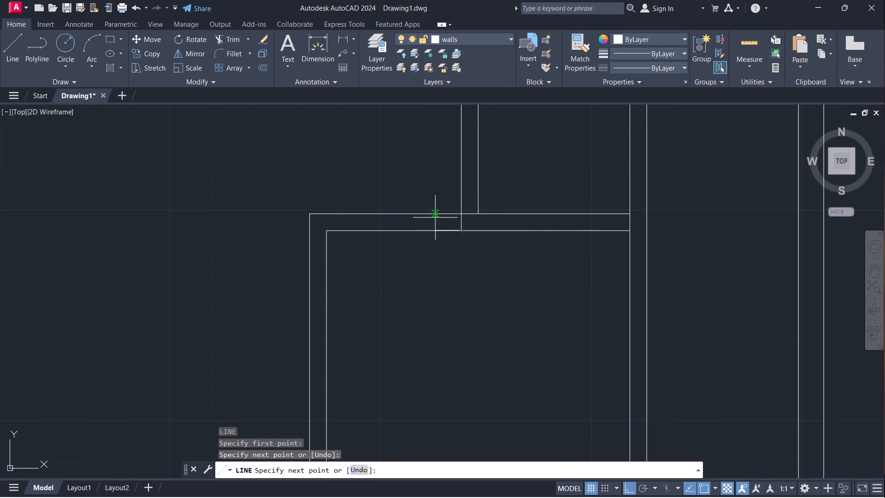
key(ctrl+z)
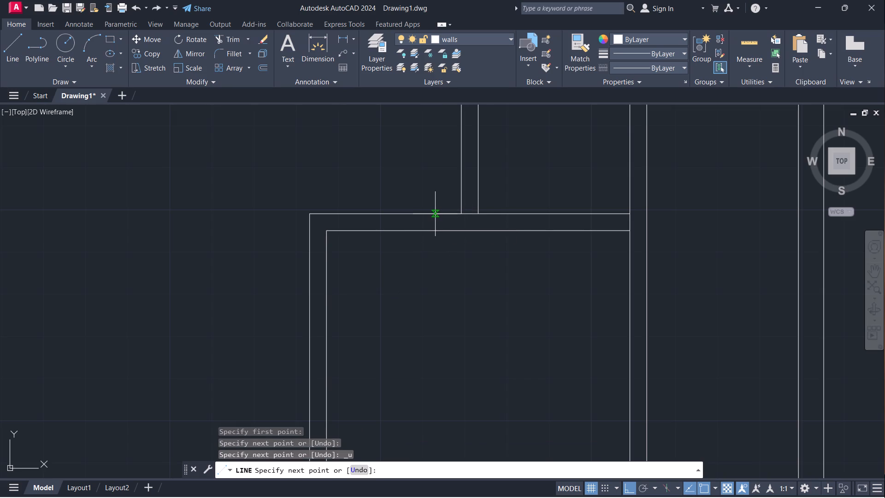
key(3)
key(Return)
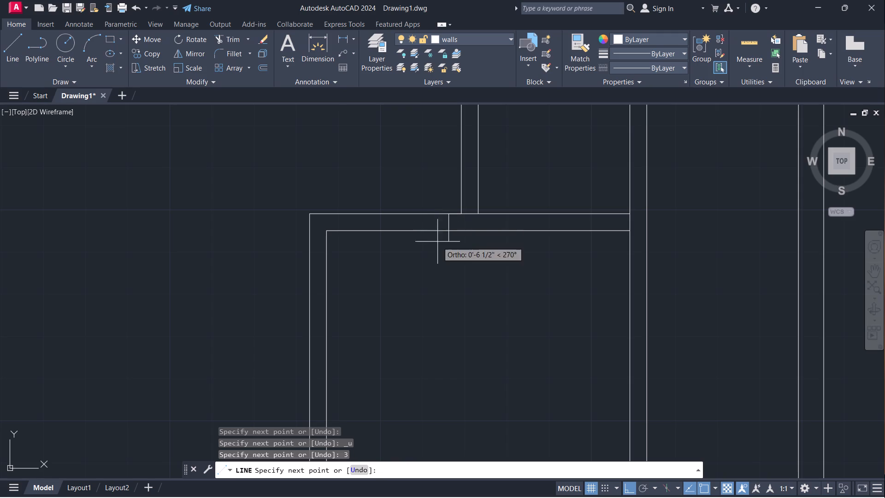
click(446, 230)
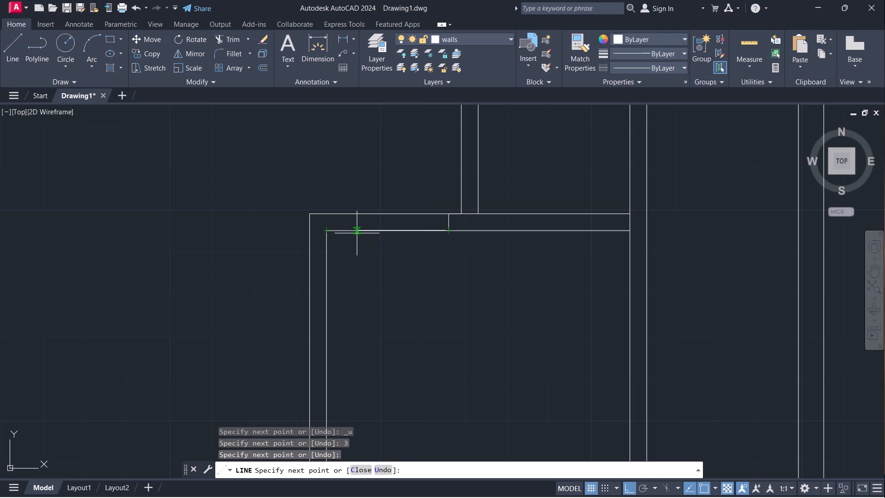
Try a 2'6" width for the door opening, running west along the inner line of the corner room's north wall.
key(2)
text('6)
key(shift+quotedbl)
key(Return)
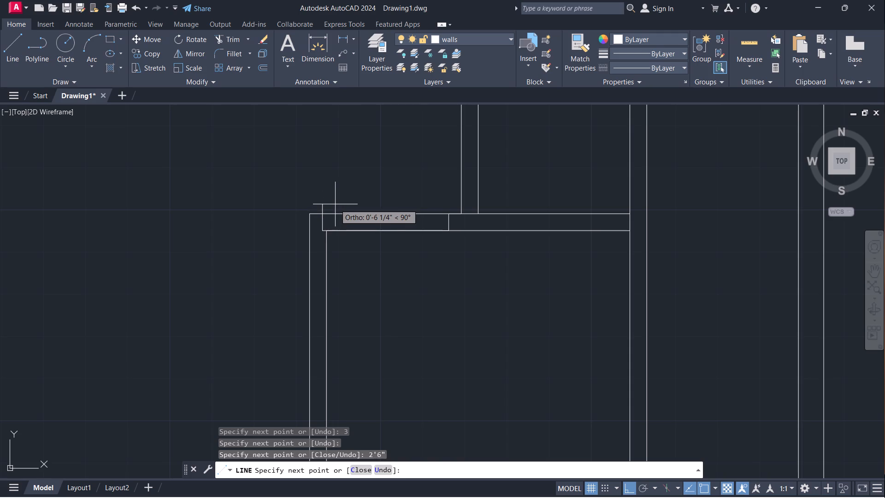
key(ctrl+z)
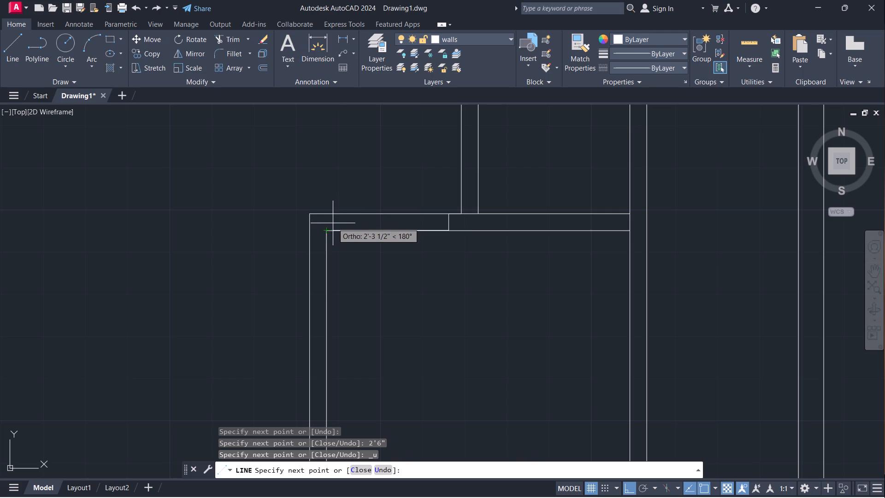
Make the corner room's door opening 2' wide toward the west and close its west end with a line across the wall.
text(2')
key(Return)
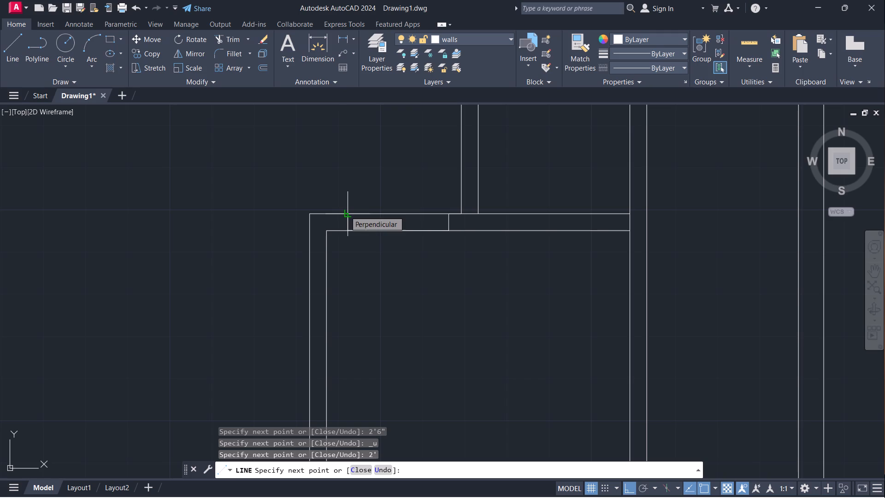
click(345, 211)
key(Escape)
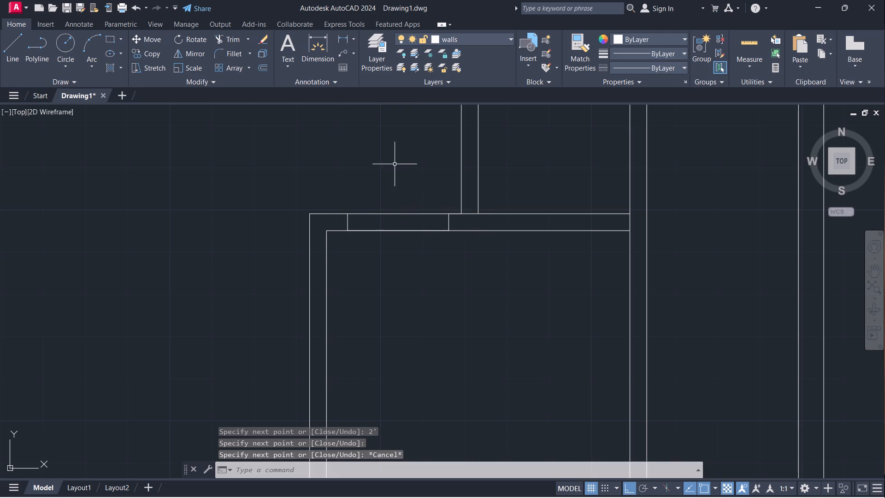
scroll(397, 165, down, 1)
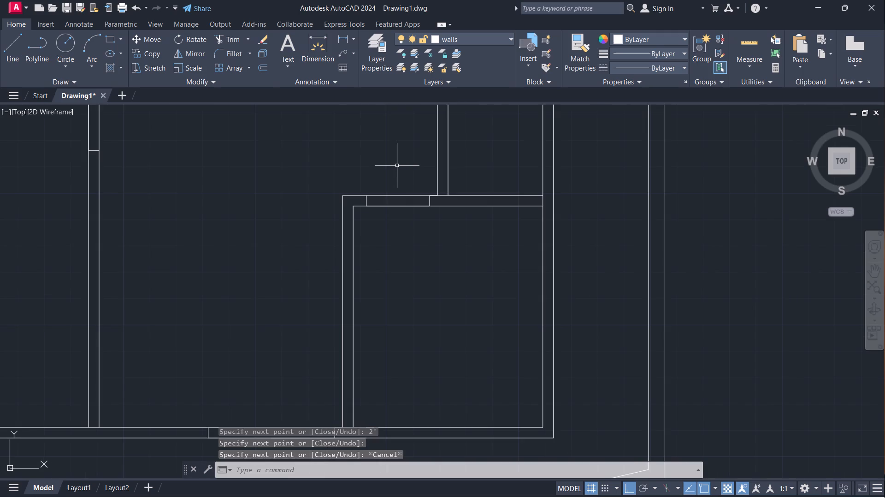
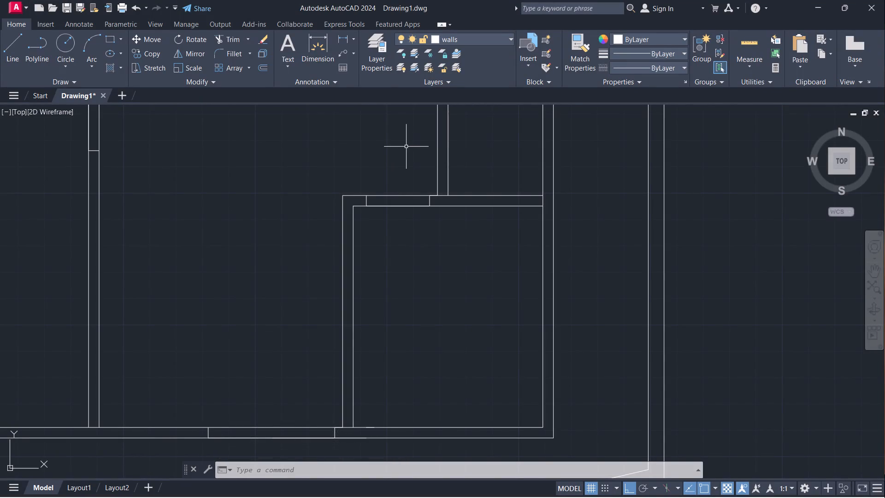
Draw a jamb line across the west wall of the smallest southeast room, 6 inches below its upper inner corner.
scroll(406, 147, down, 1)
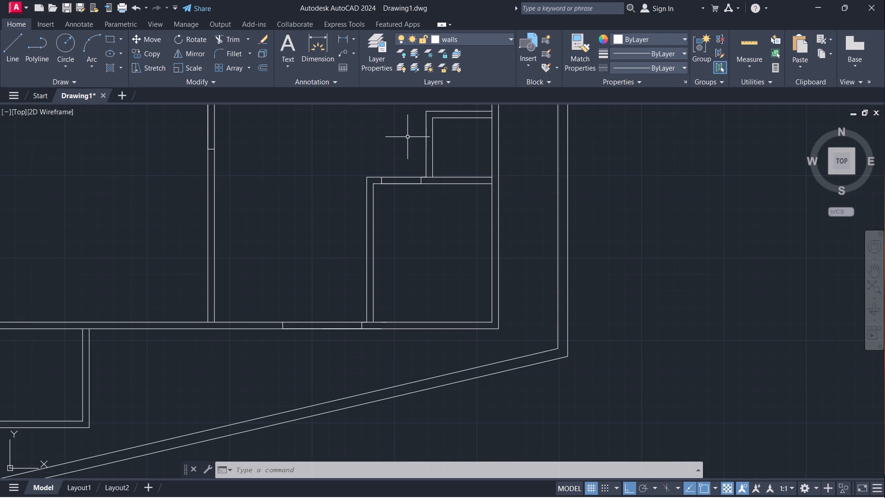
middle_drag(408, 136, 418, 199)
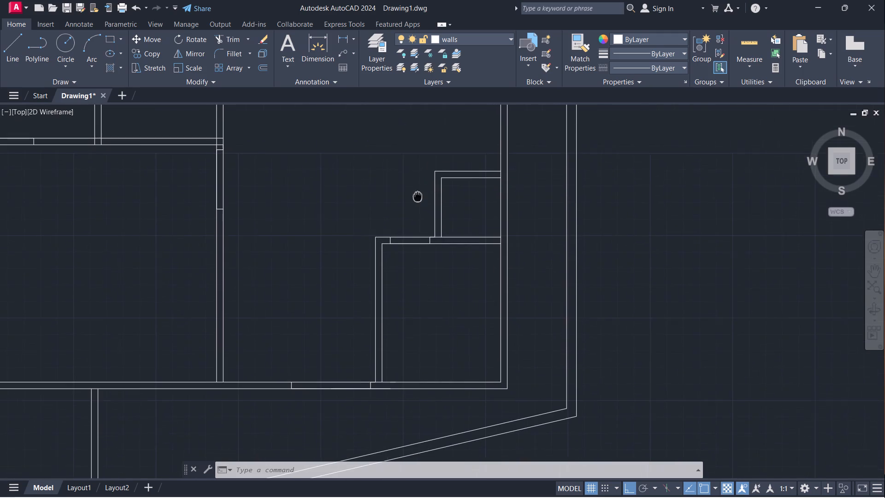
middle_drag(418, 199, 418, 199)
scroll(437, 181, up, 2)
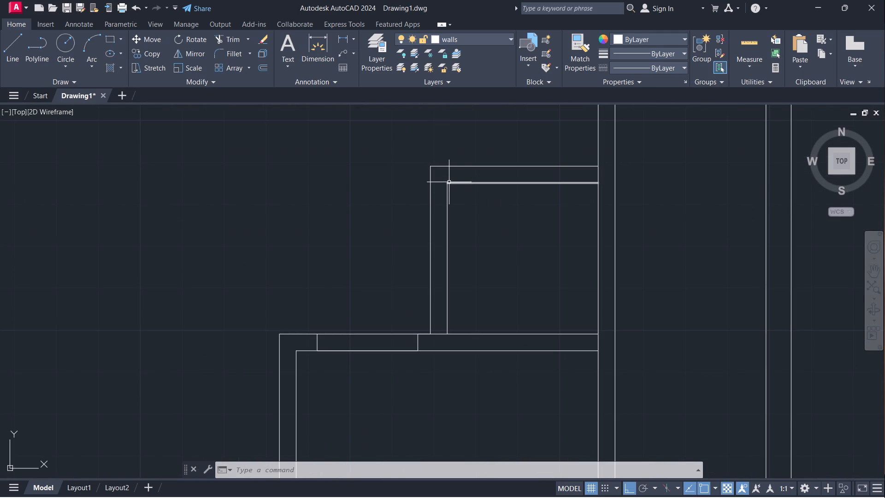
key(l)
key(Return)
click(448, 181)
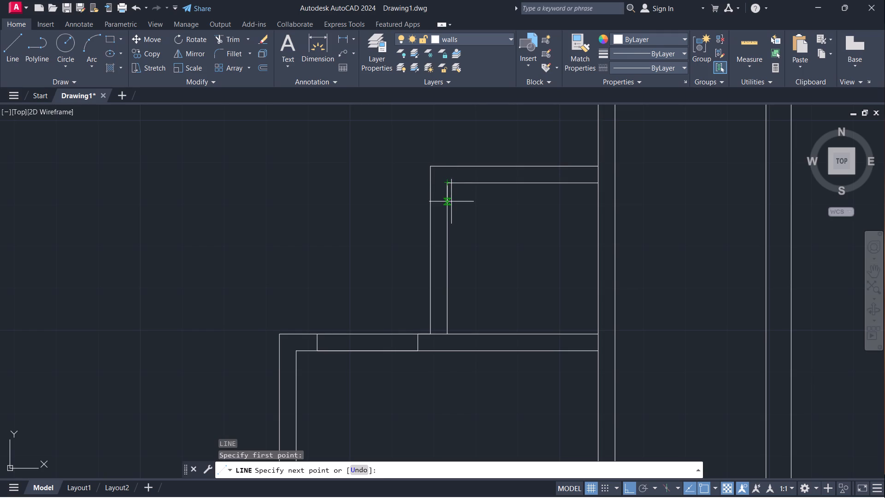
key(6)
key(Return)
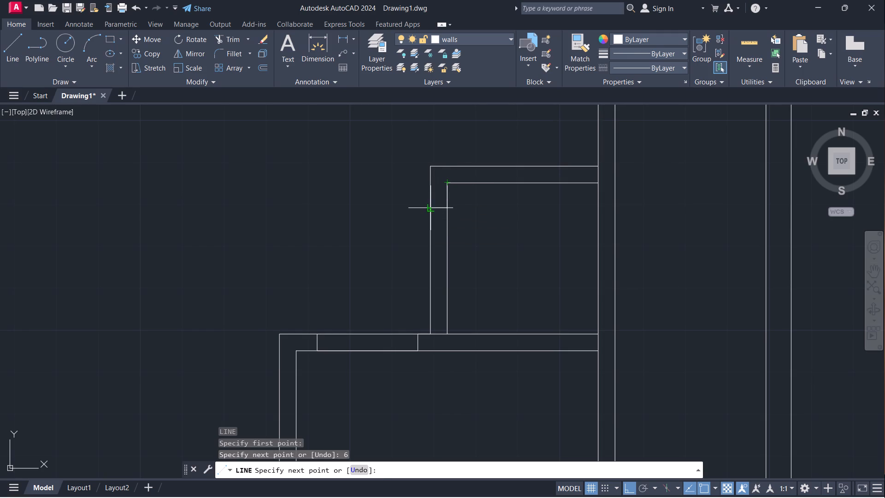
click(434, 209)
key(space)
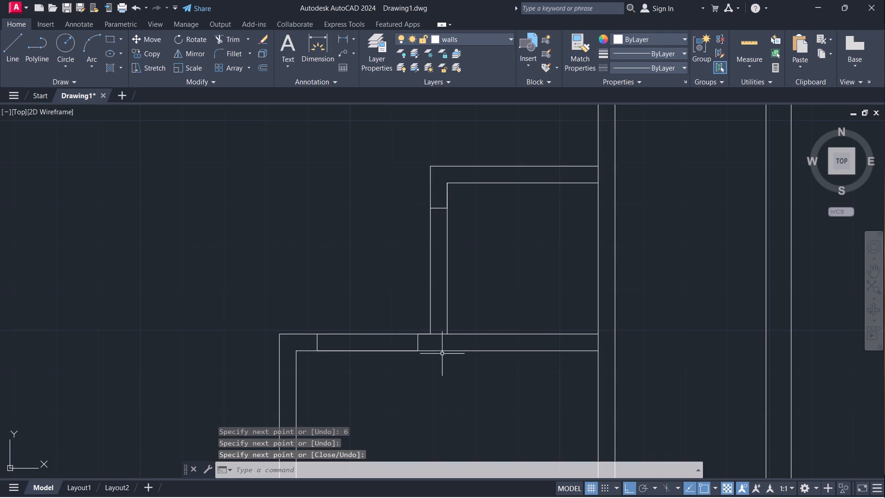
Draw a second jamb line across the same wall, 6 inches above its lower end.
key(space)
click(431, 333)
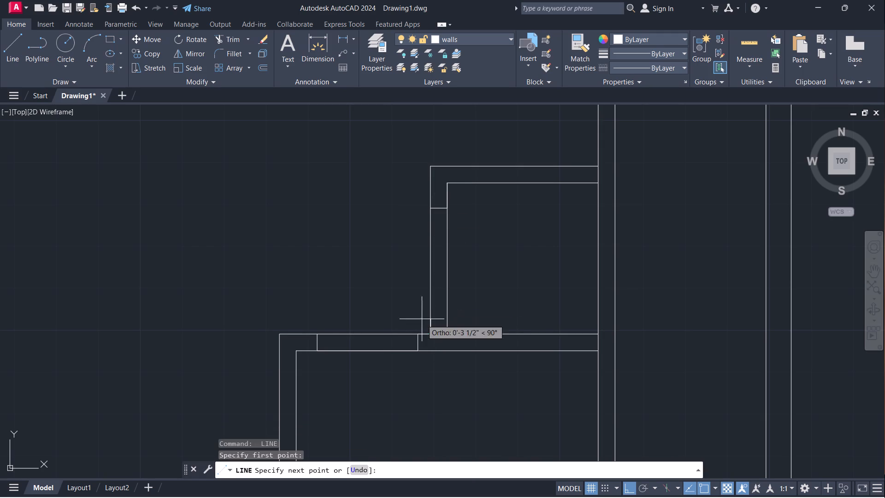
key(6)
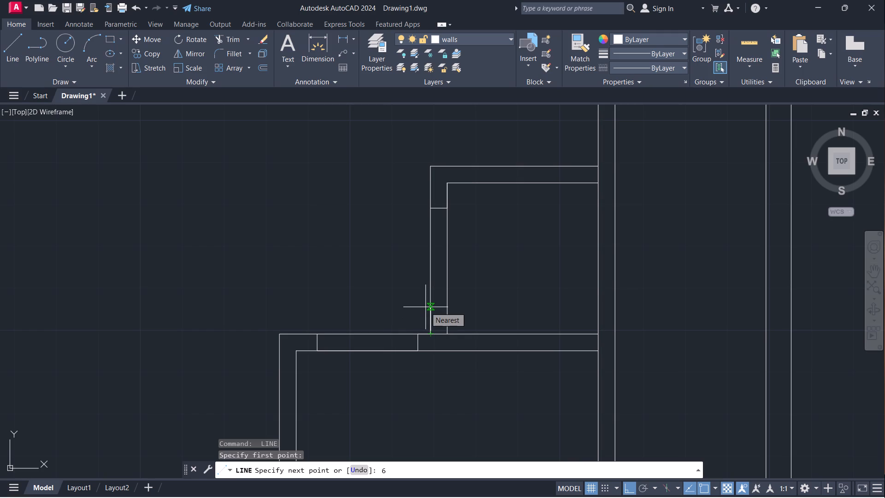
key(Return)
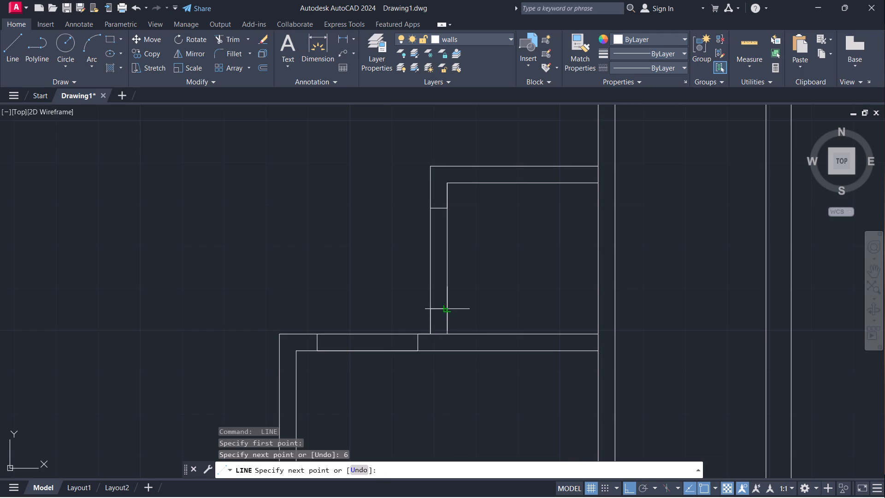
click(446, 310)
key(Escape)
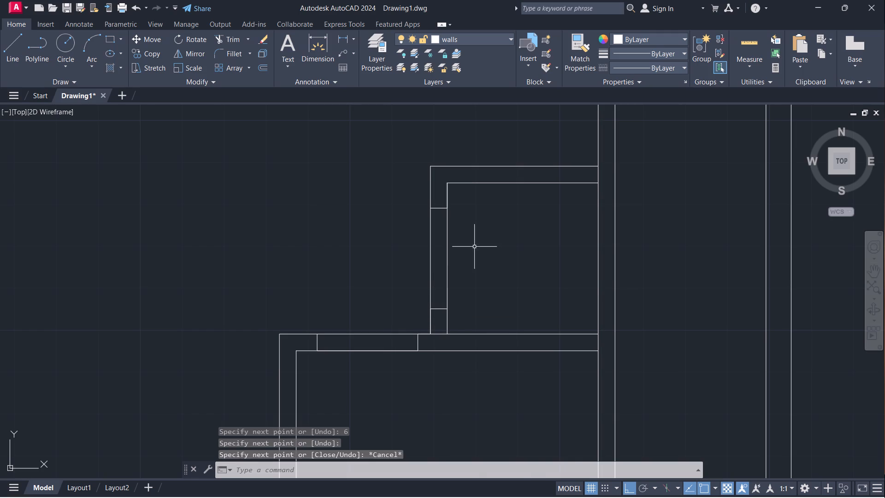
Look over the whole floor plan and its southern rooms for walls that still need openings.
scroll(475, 246, down, 2)
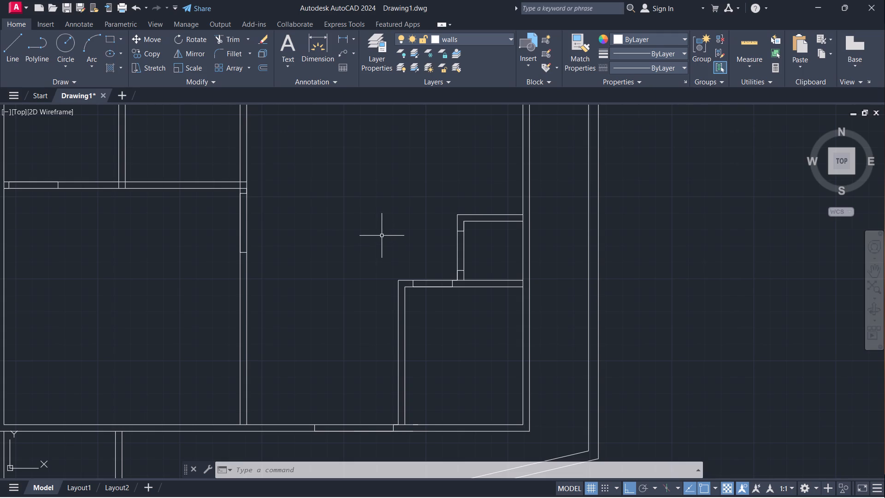
scroll(361, 248, down, 3)
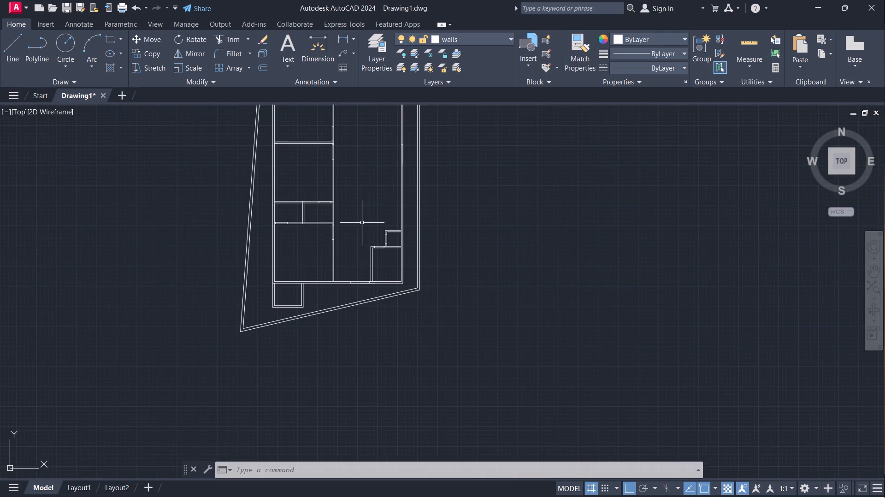
middle_drag(365, 199, 351, 263)
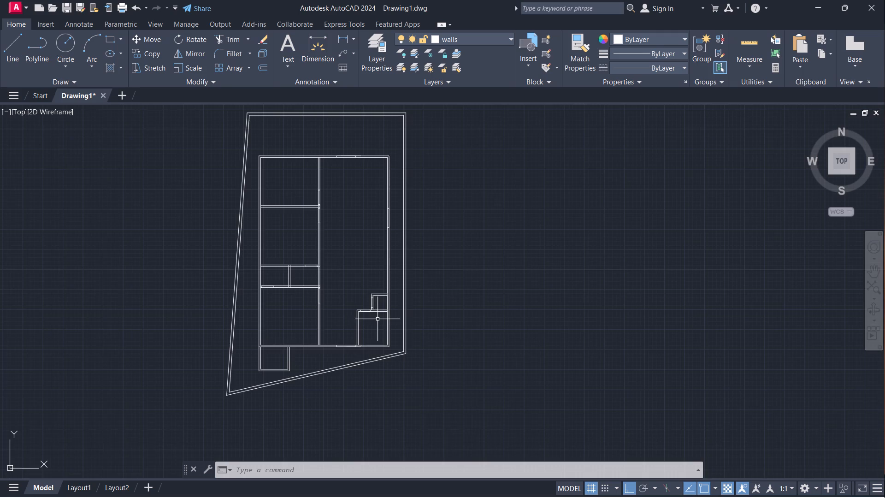
scroll(378, 319, up, 2)
middle_drag(362, 361, 378, 308)
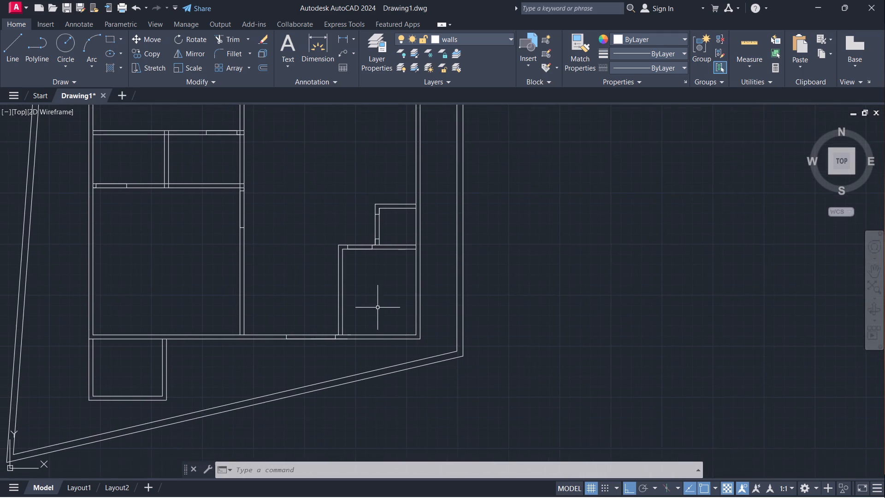
scroll(381, 306, down, 2)
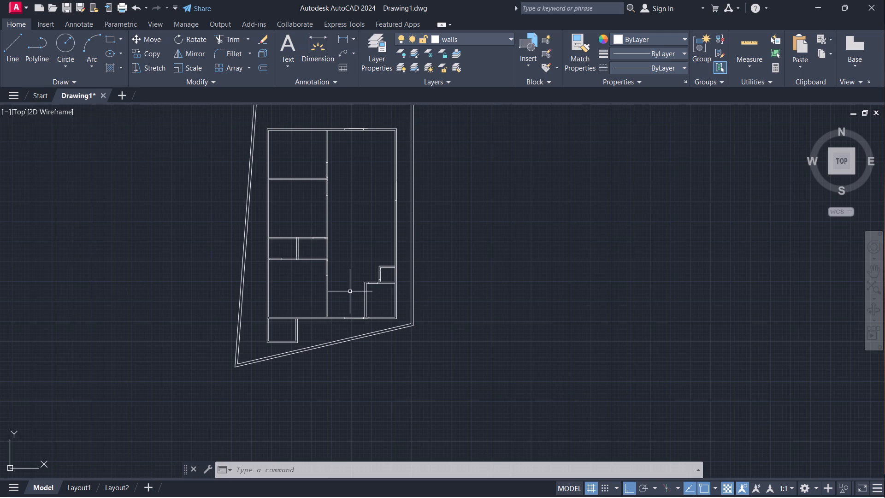
Outline a 2'6" door opening in the east wall of the room projecting south, starting 3 inches above its lower inner corner.
scroll(285, 338, up, 2)
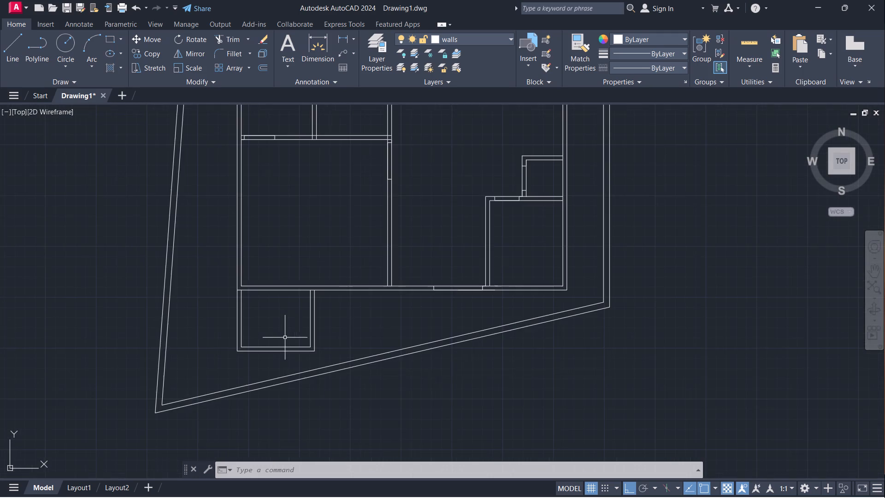
scroll(315, 332, up, 2)
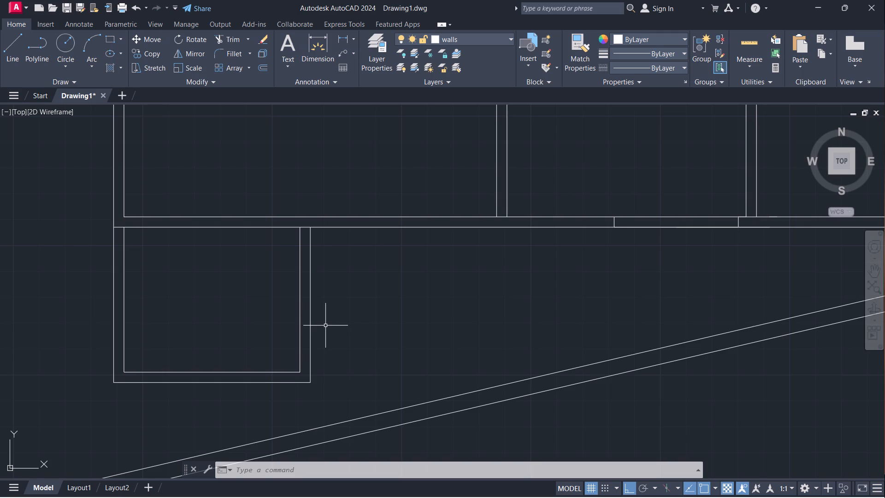
key(l)
key(Return)
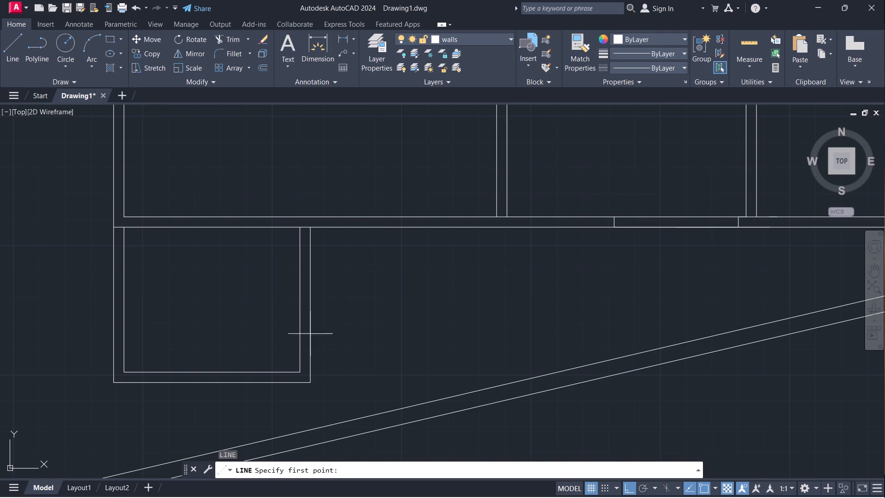
click(300, 369)
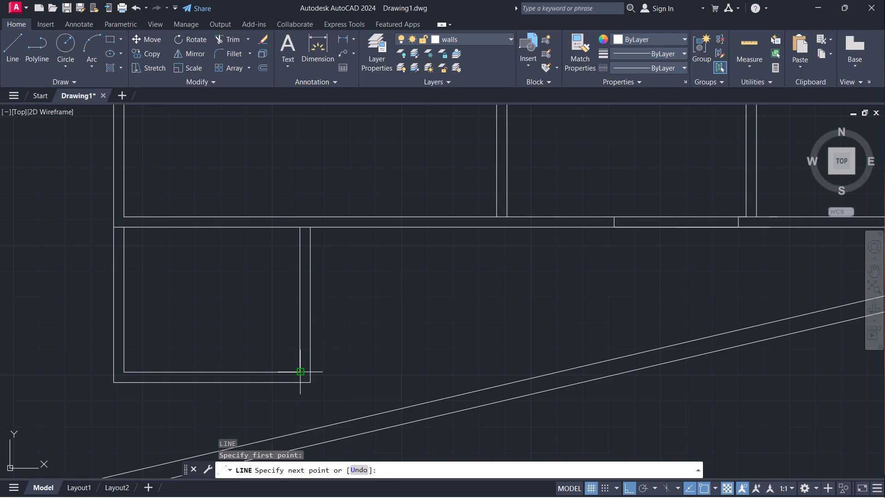
key(3)
key(Return)
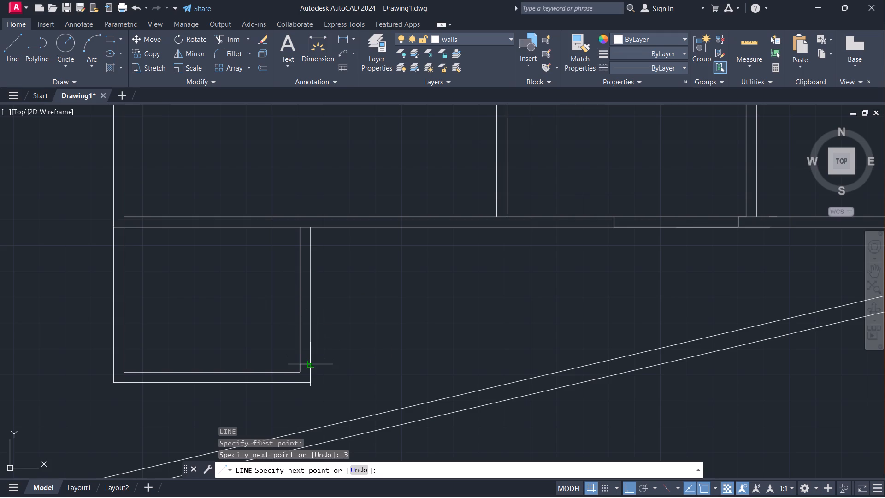
click(311, 366)
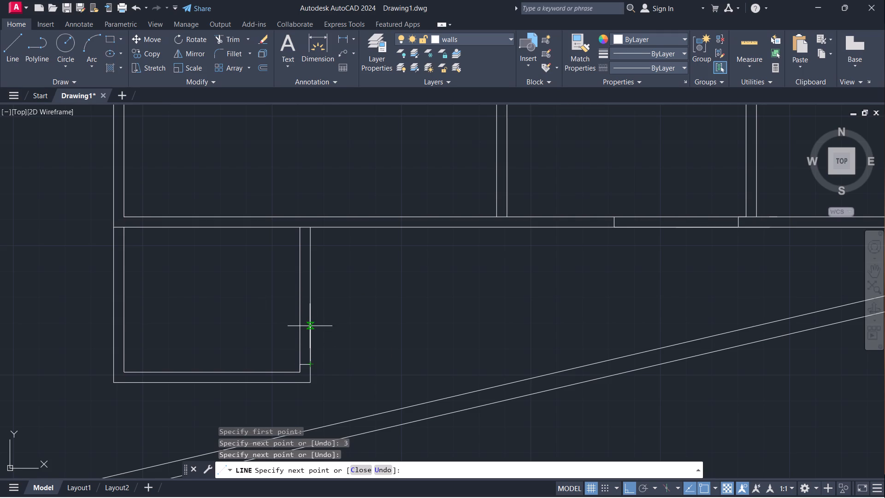
text(2'6")
key(Return)
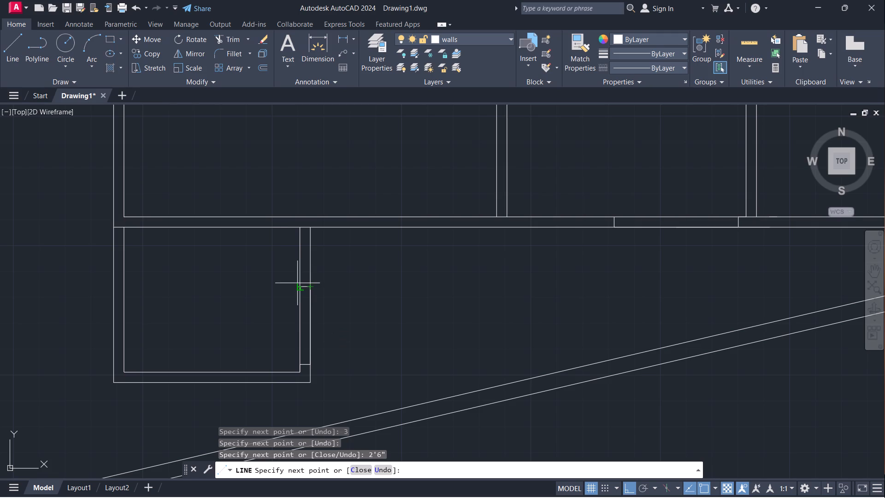
click(297, 284)
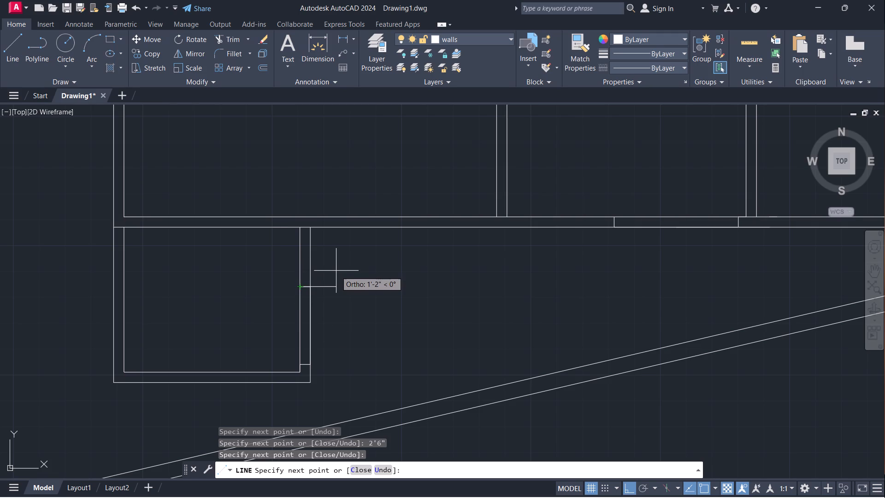
key(Escape)
Trim the wall lines between the new jambs to open the doorway in the projecting room's east wall.
scroll(347, 259, down, 1)
scroll(383, 283, down, 1)
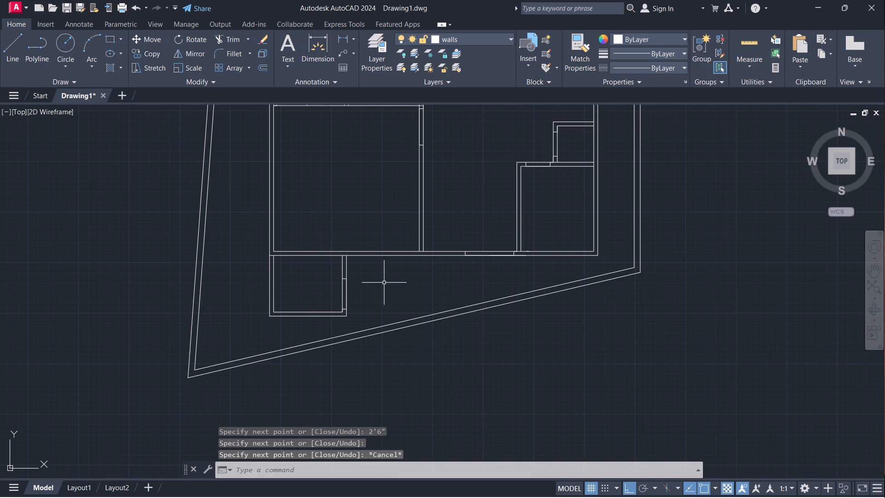
middle_drag(385, 285, 345, 336)
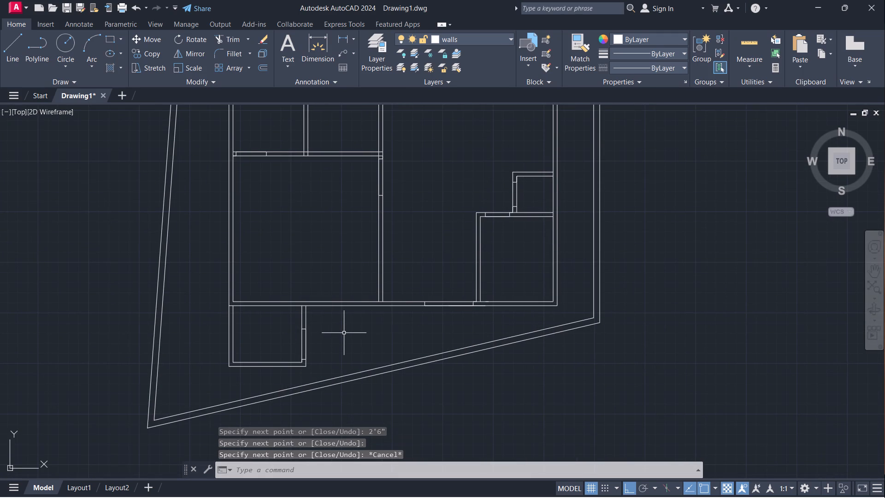
text(tr)
key(Return)
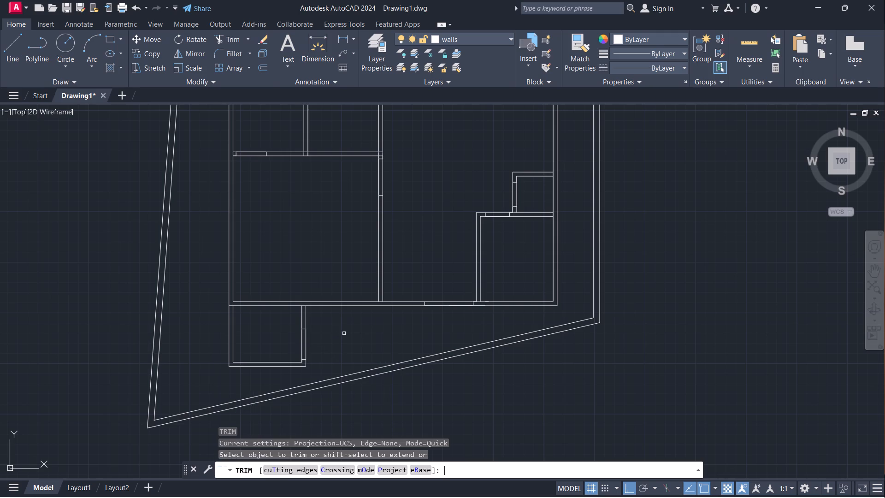
drag(292, 343, 328, 338)
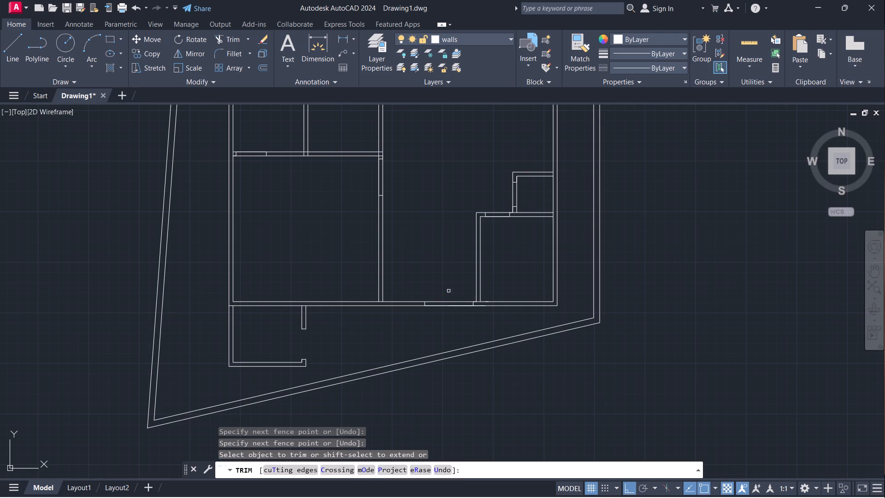
Trim the marked door openings out of the south exterior wall and the large southwest room's east wall.
drag(448, 290, 448, 324)
drag(456, 290, 457, 323)
scroll(463, 245, down, 1)
middle_drag(446, 228, 408, 299)
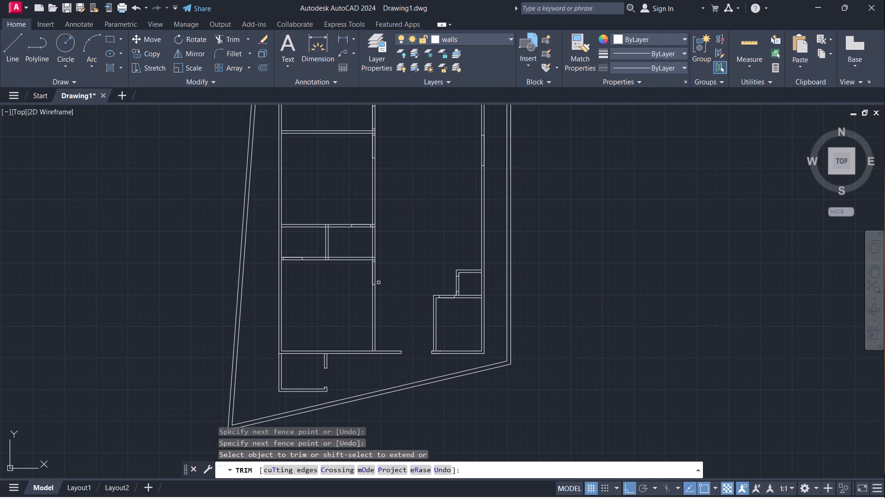
drag(359, 273, 395, 272)
Trim the three leftover line segments inside the wall junction just above the large southwest room's east doorway.
scroll(306, 256, up, 2)
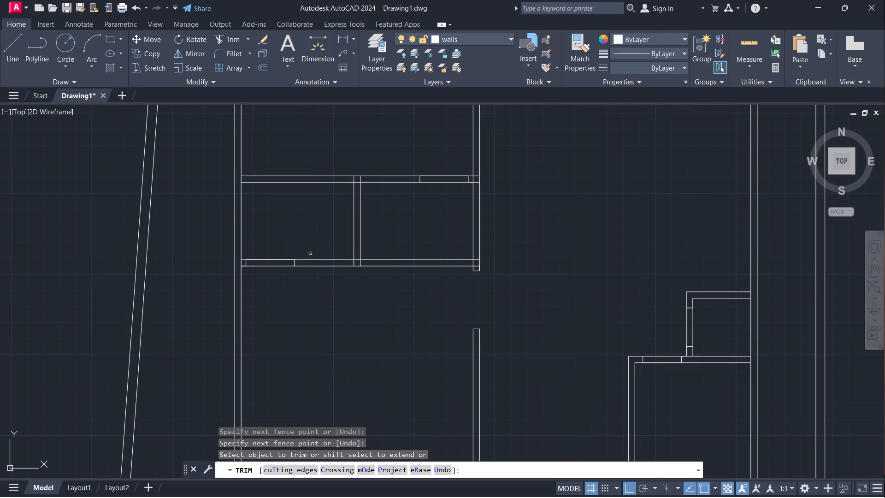
scroll(491, 278, up, 2)
click(454, 230)
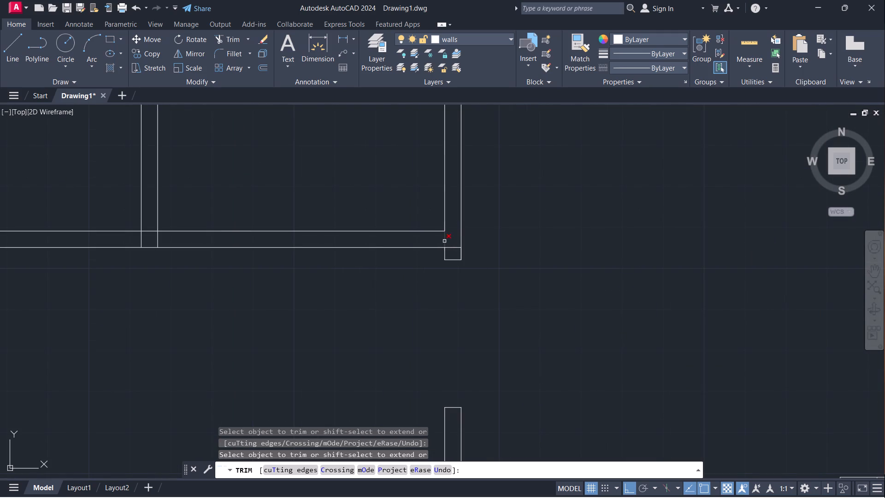
click(451, 247)
click(443, 240)
Trim the short partition's east line where it runs inside the wall south of the two small west rooms.
scroll(485, 231, down, 1)
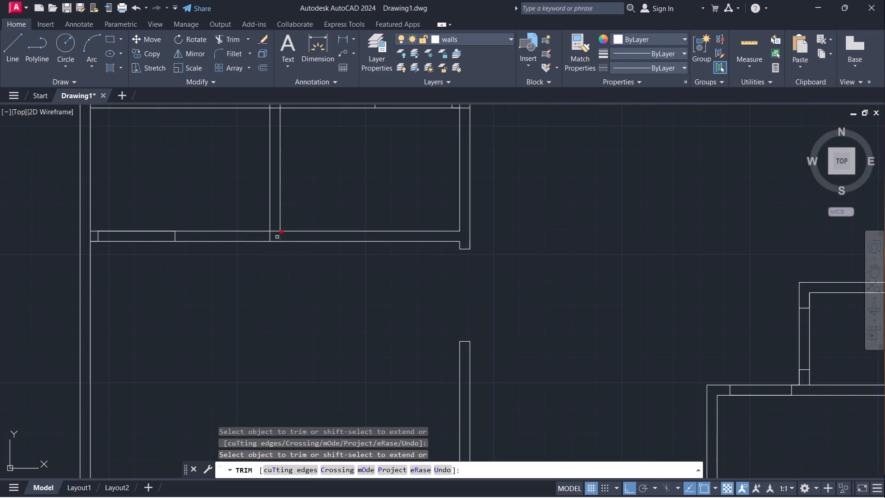
click(279, 237)
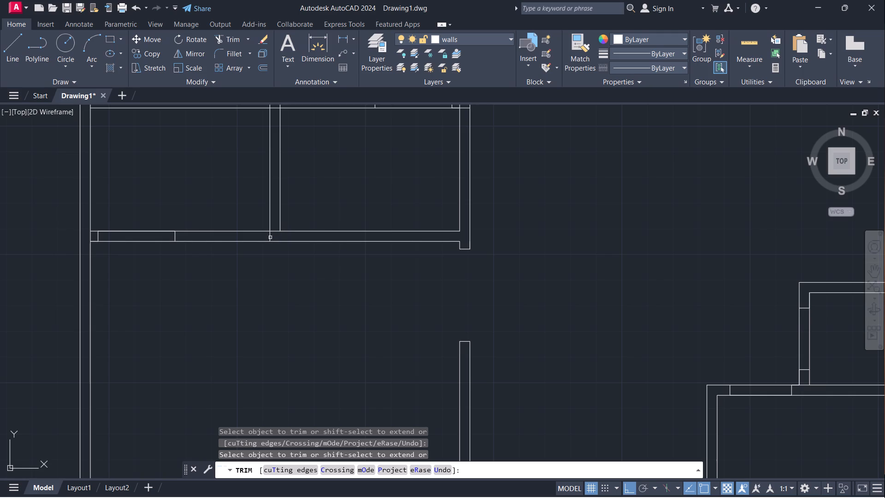
click(274, 230)
key(ctrl+z)
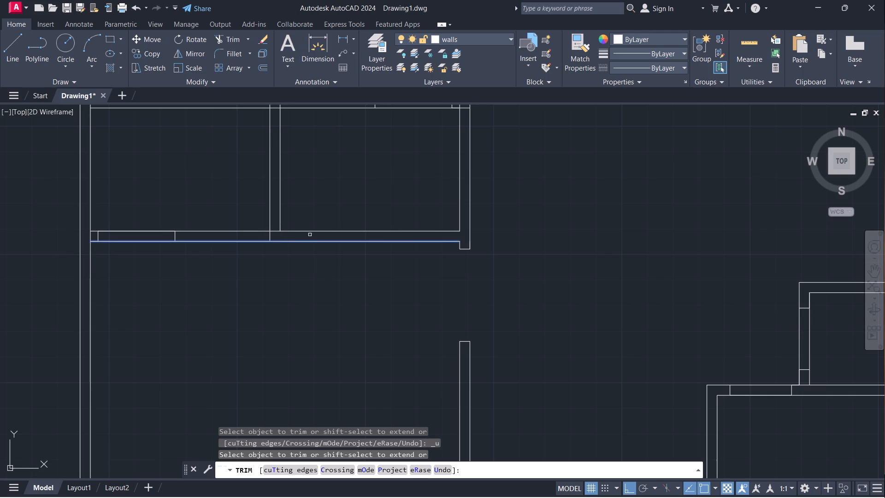
Trim the marked door opening out of the small west rooms' south wall, near the west exterior wall.
scroll(308, 253, down, 2)
middle_drag(281, 272, 381, 296)
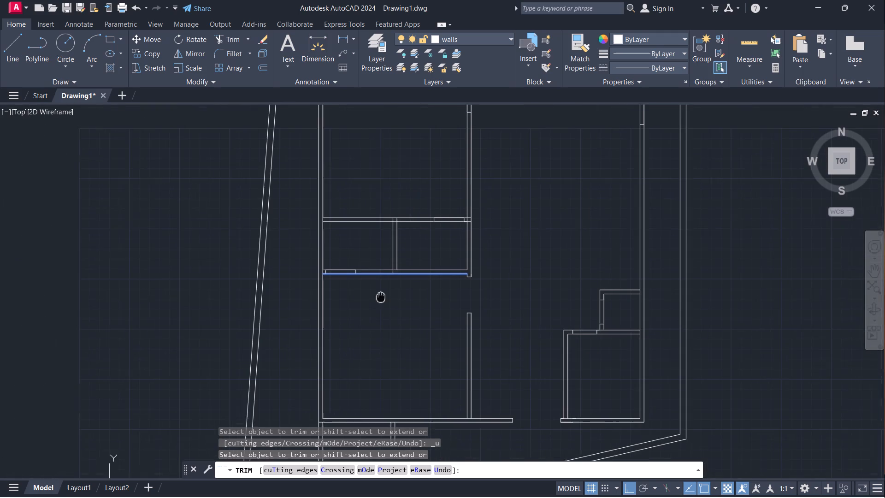
middle_drag(381, 296, 385, 296)
key(Escape)
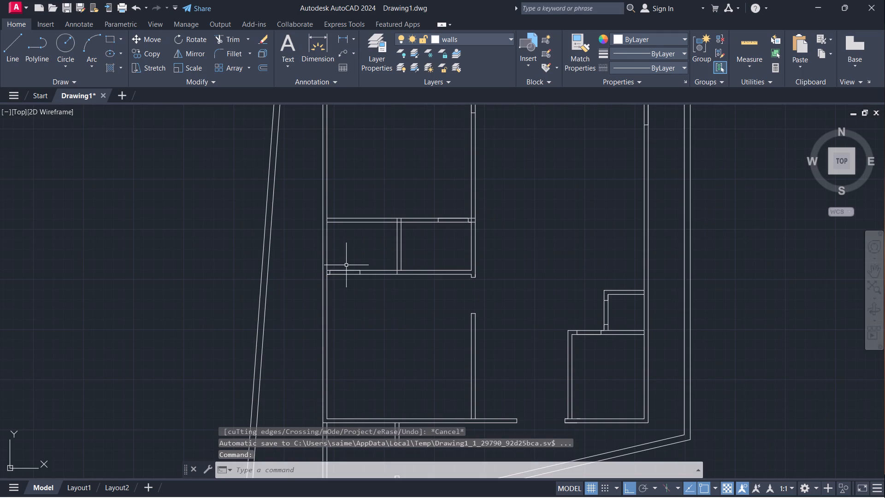
text(tr)
key(Return)
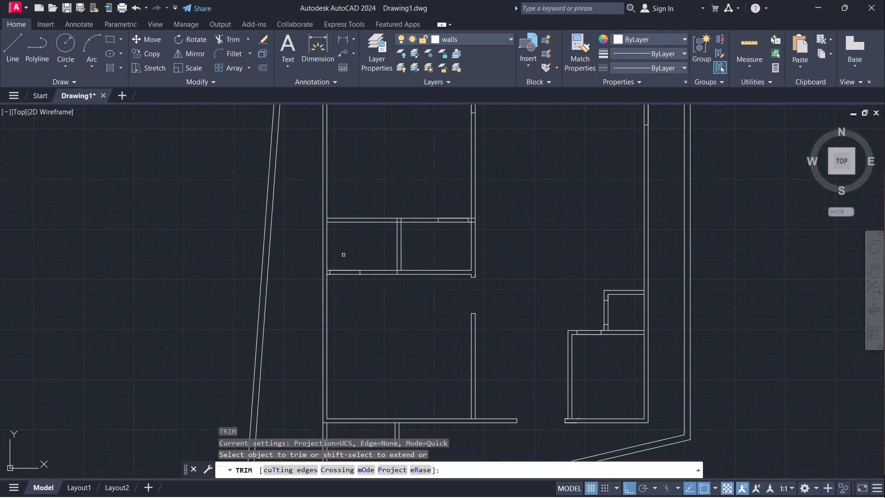
drag(344, 258, 344, 296)
Trim the short partition's remaining line ends inside the south and north walls of the two small west rooms.
scroll(340, 272, up, 3)
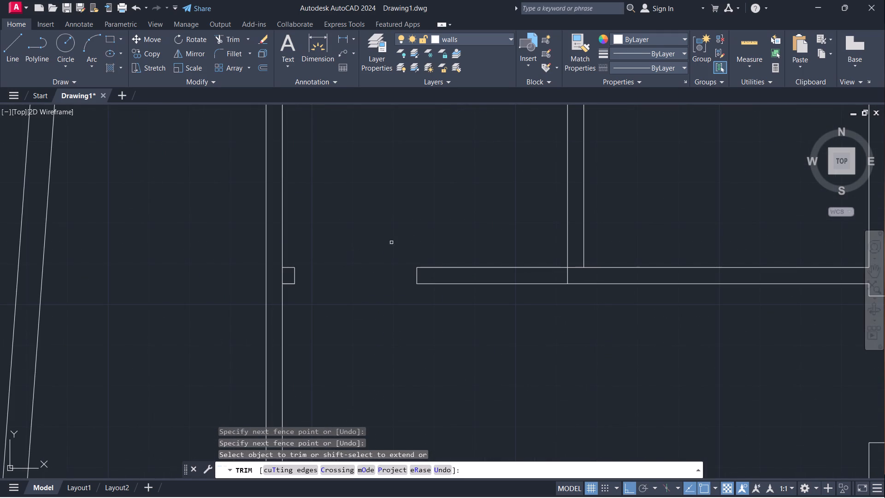
click(566, 276)
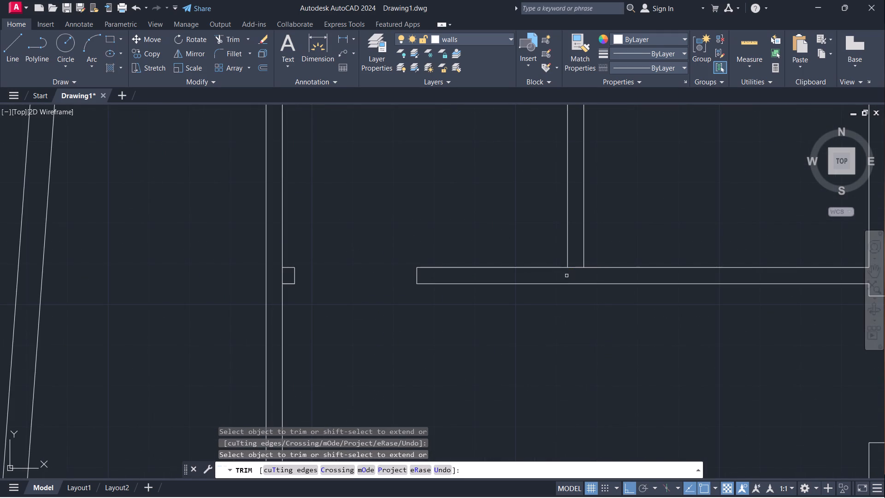
scroll(639, 225, down, 2)
middle_drag(640, 215, 570, 293)
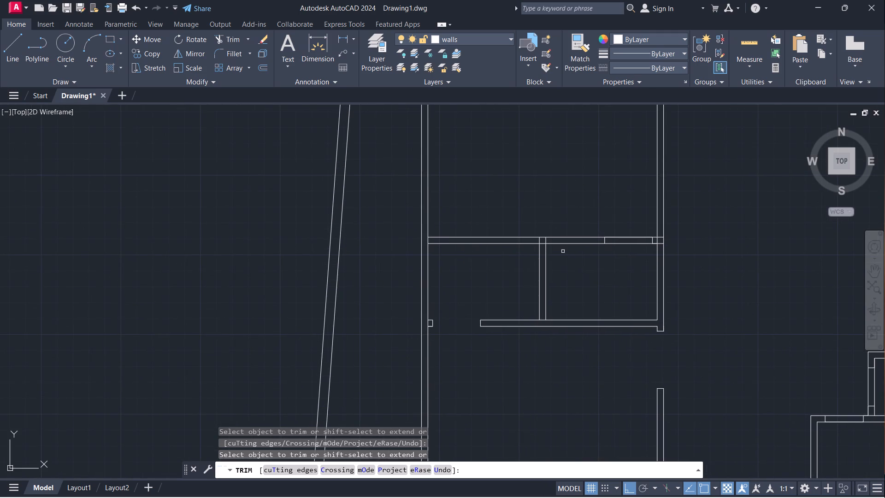
scroll(545, 232, up, 3)
drag(554, 265, 509, 262)
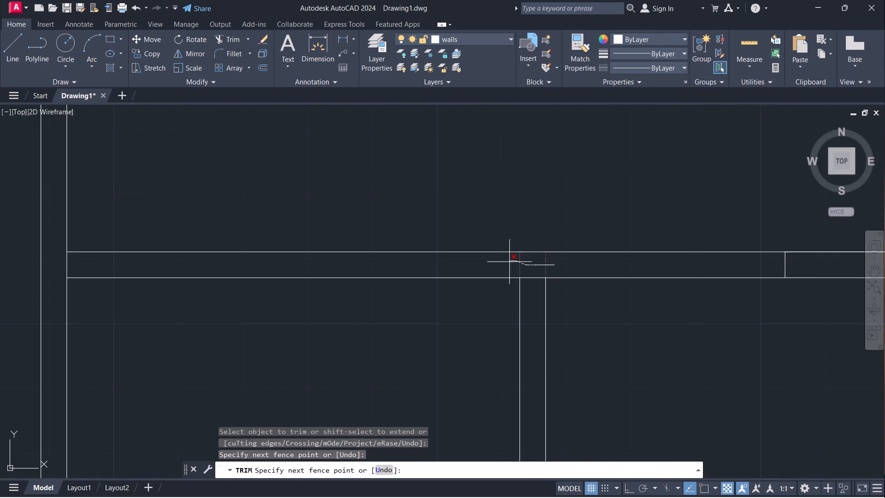
drag(509, 262, 507, 263)
Trim the door opening in the small rooms' north wall and the leftover lines where that wall meets the long interior wall.
scroll(553, 300, down, 2)
middle_drag(653, 327, 554, 315)
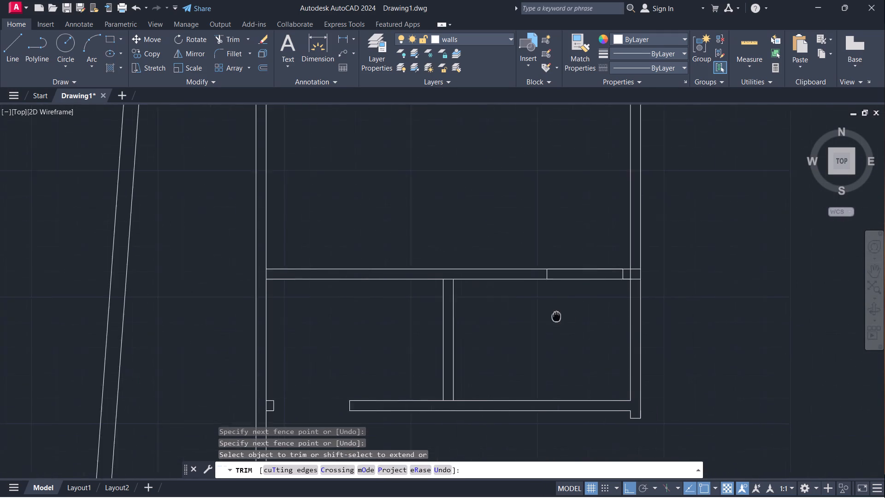
middle_drag(554, 315, 541, 317)
drag(568, 256, 565, 315)
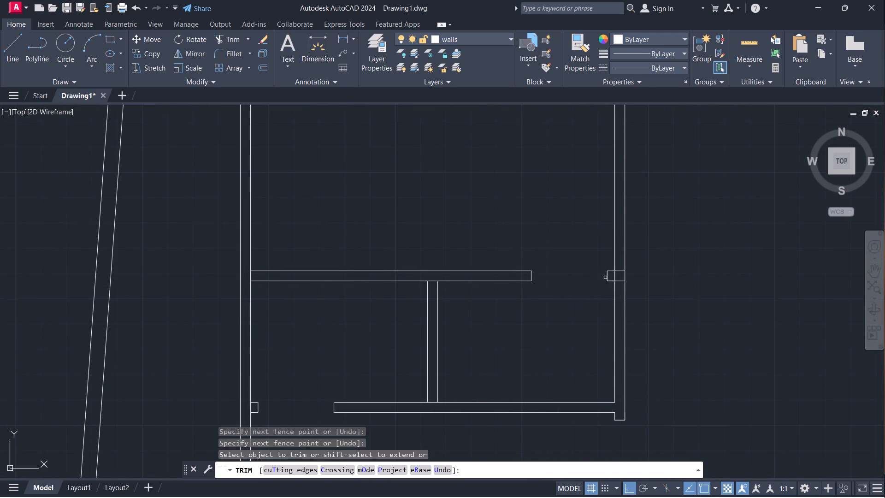
scroll(619, 269, up, 3)
drag(615, 269, 599, 299)
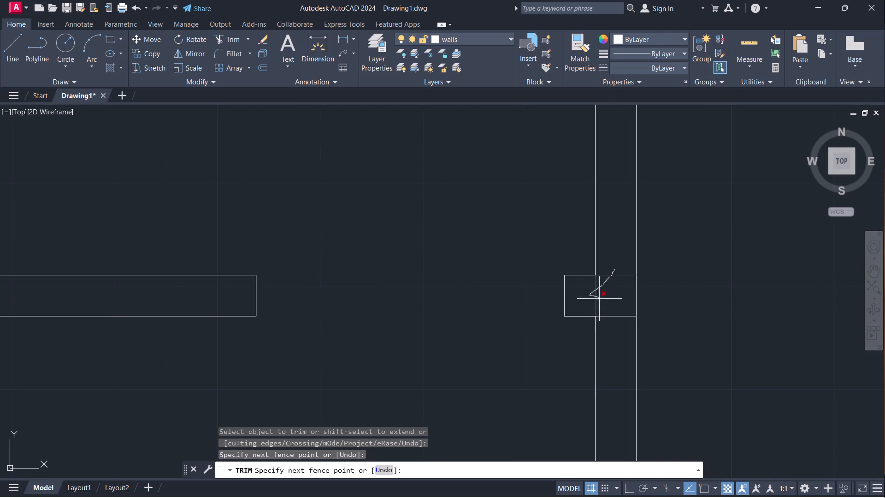
drag(599, 299, 612, 329)
Trim the marked door opening out of the long interior wall, just south of the two northwest rooms' dividing wall.
scroll(695, 262, down, 3)
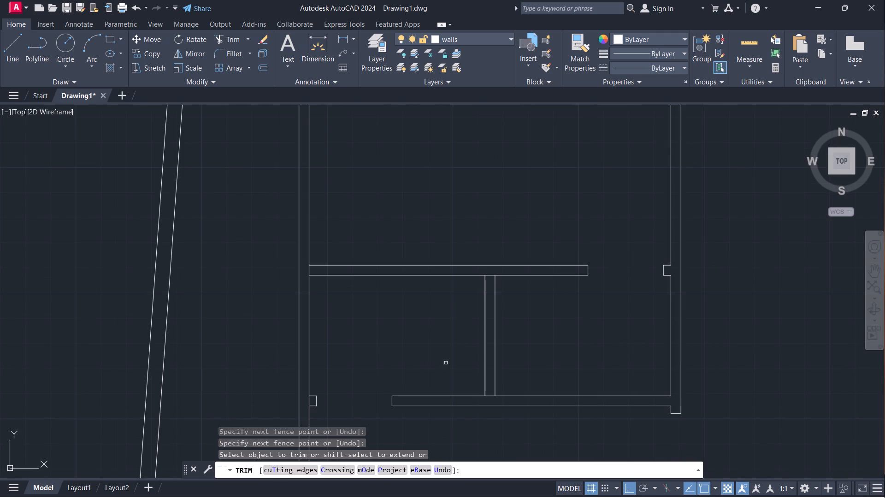
middle_drag(571, 316, 442, 327)
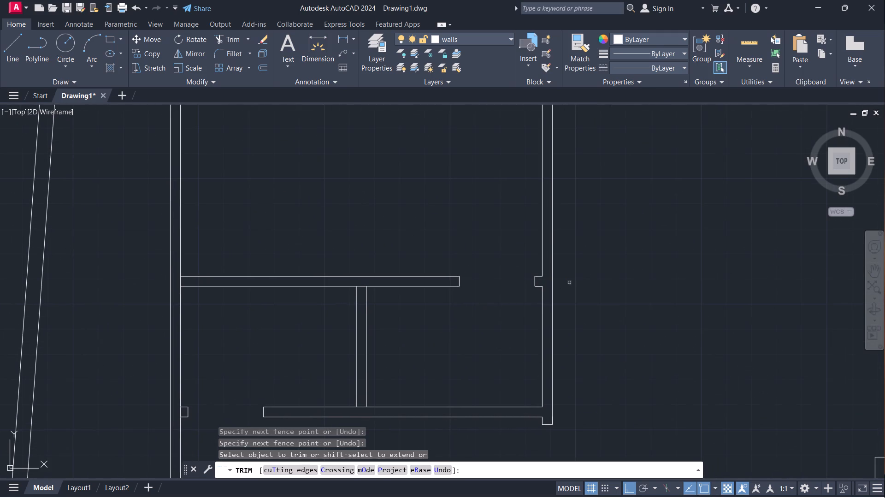
scroll(569, 248, down, 1)
middle_drag(586, 231, 566, 358)
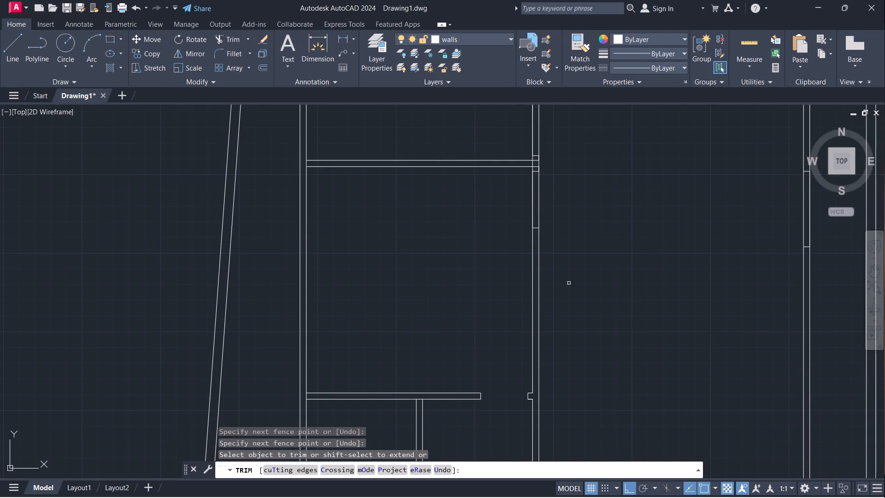
drag(509, 209, 587, 221)
Trim the leftover lines inside the junction of the northwest rooms' dividing wall and the long interior wall.
scroll(546, 159, up, 4)
middle_drag(564, 175, 602, 339)
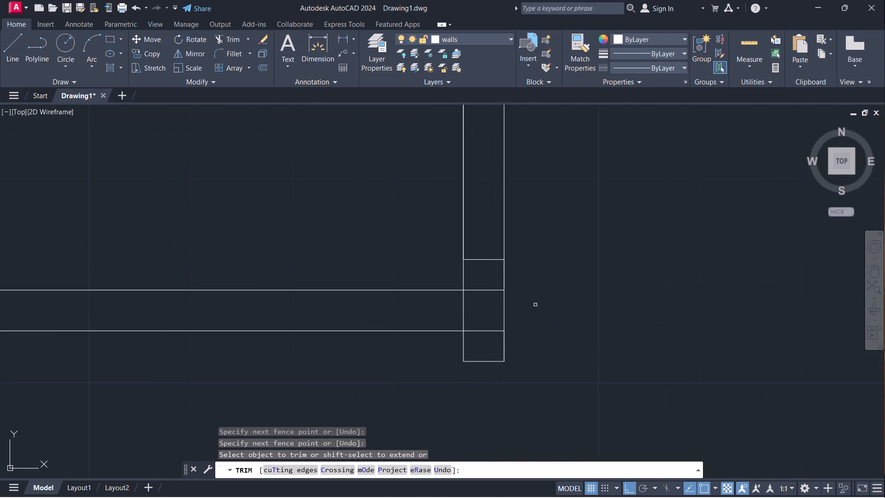
drag(490, 282, 486, 337)
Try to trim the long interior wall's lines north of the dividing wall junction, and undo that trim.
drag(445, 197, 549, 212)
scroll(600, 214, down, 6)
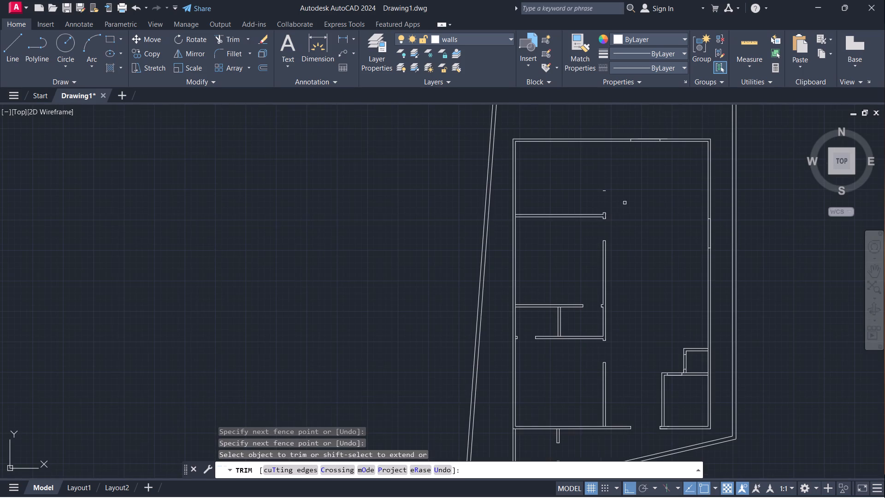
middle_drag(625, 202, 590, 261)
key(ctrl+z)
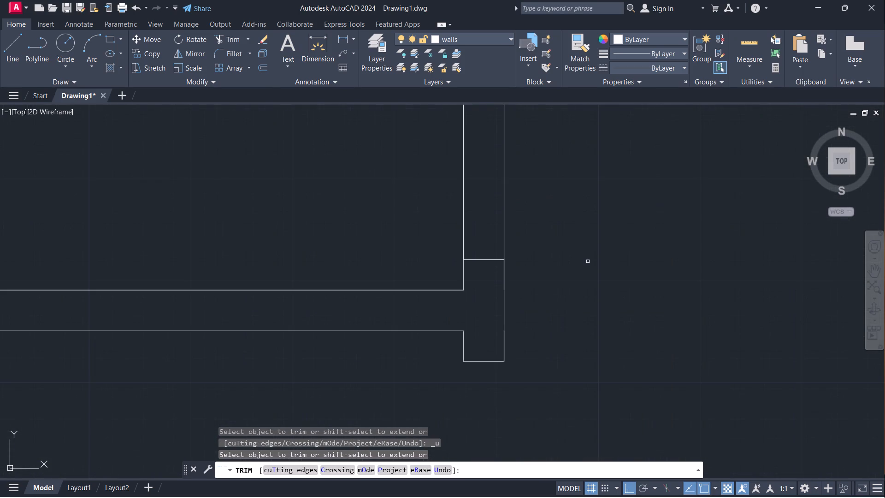
Trim the wall lines between the jambs of the northwest room's doorway, just north of the dividing wall junction.
scroll(584, 211, down, 3)
middle_drag(590, 207, 533, 317)
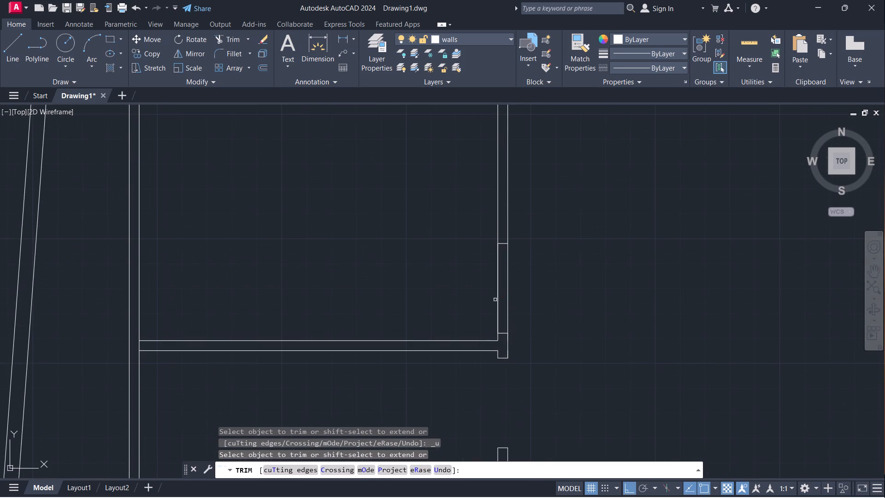
drag(484, 294, 540, 296)
Trim the marked openings out of the north and east exterior walls of the house.
scroll(543, 287, down, 2)
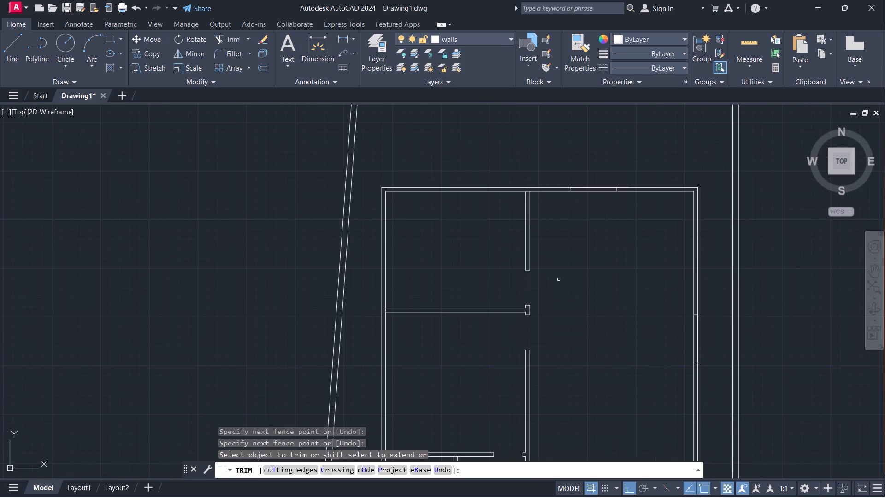
drag(602, 163, 602, 166)
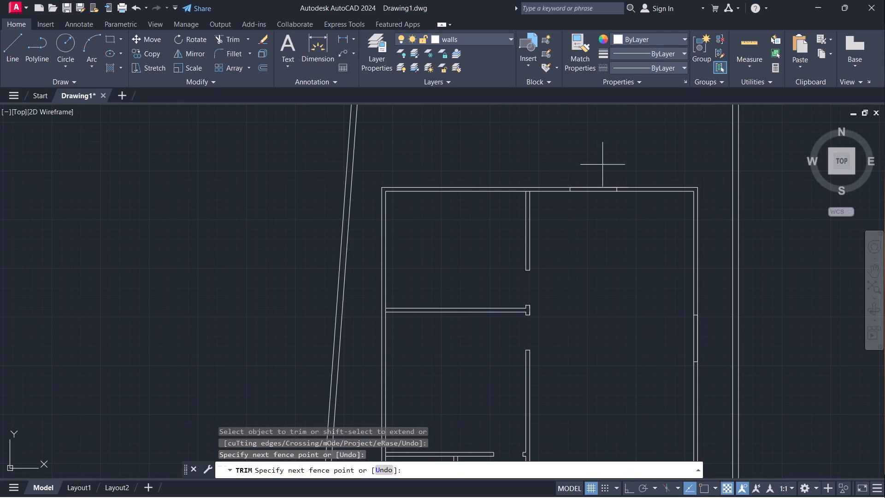
drag(602, 166, 593, 242)
scroll(591, 254, down, 2)
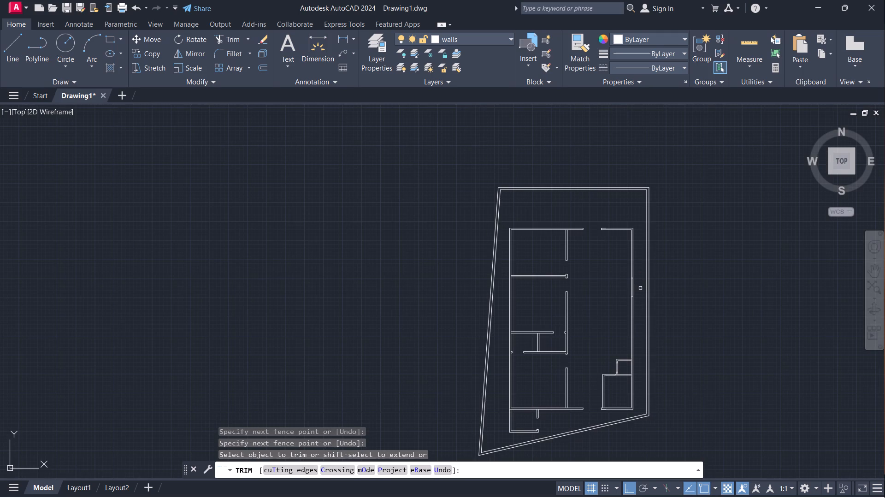
drag(640, 288, 623, 292)
Trim the marked door opening out of the southeast room's north wall.
scroll(644, 355, up, 2)
middle_drag(633, 354, 626, 306)
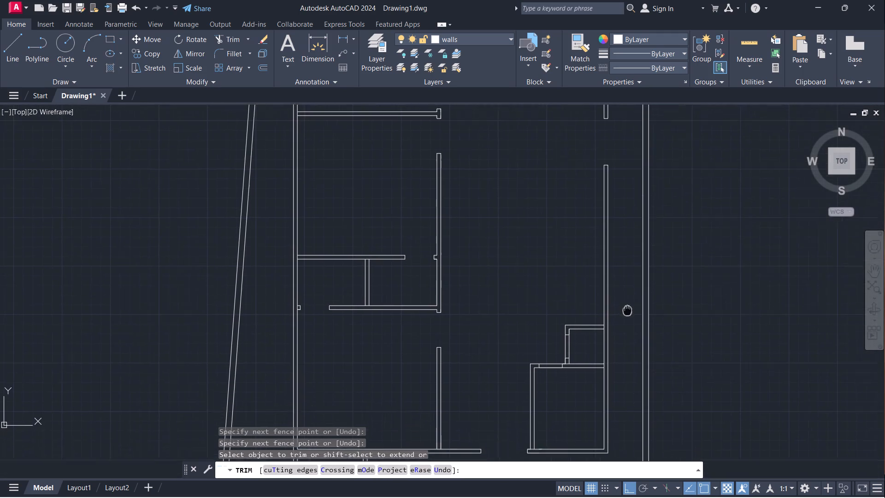
middle_drag(626, 306, 621, 283)
drag(546, 328, 544, 369)
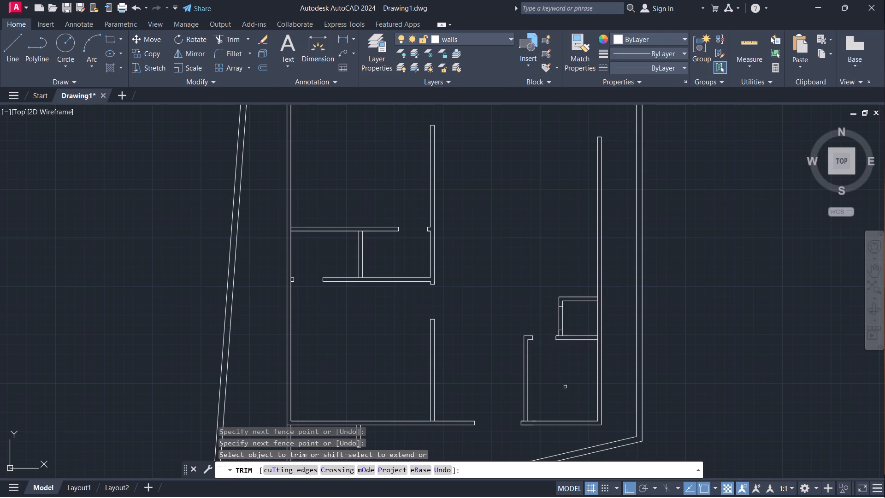
Trim the stray line segment on the inner face of the southeast room's south wall, near its west corner.
scroll(554, 405, up, 1)
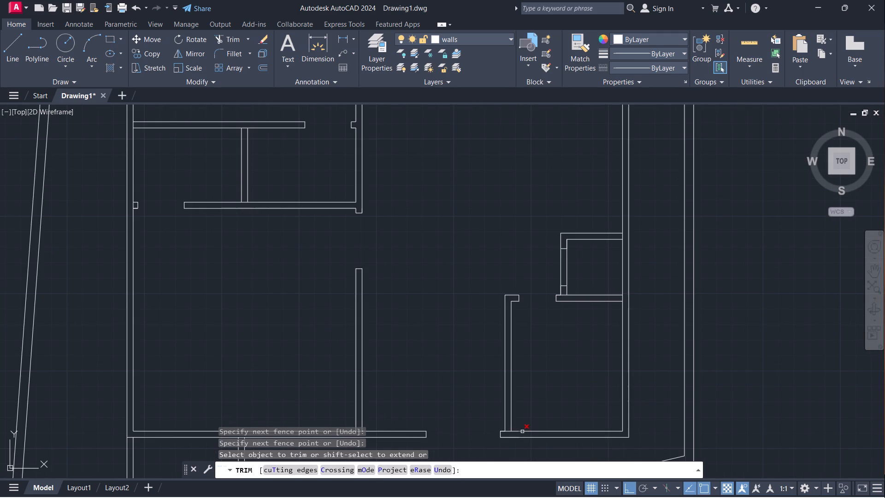
click(521, 432)
Inspect the whole floor plan for door openings and wall junctions that still need trimming.
scroll(557, 379, down, 1)
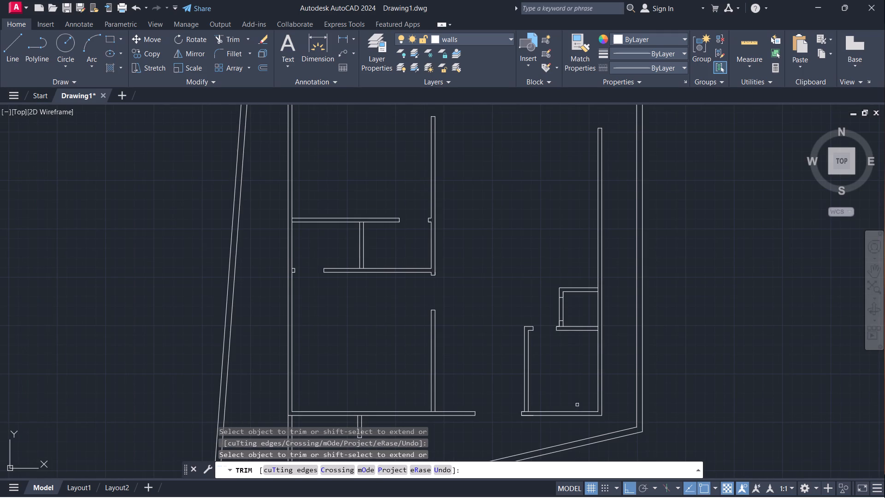
scroll(586, 421, up, 3)
scroll(544, 268, down, 2)
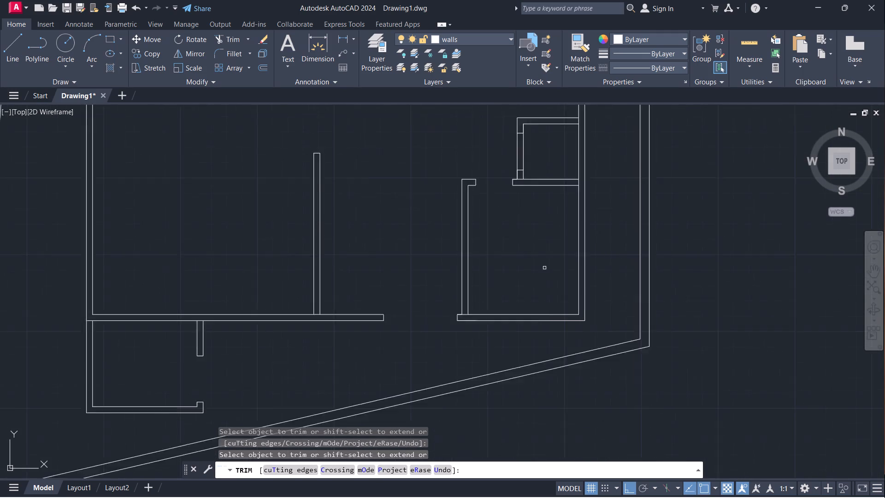
scroll(545, 268, down, 1)
scroll(470, 278, down, 1)
scroll(465, 221, down, 2)
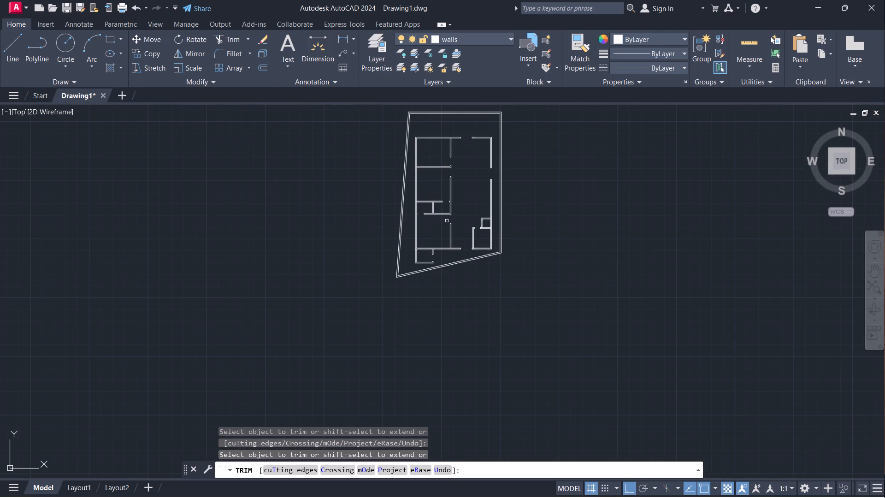
middle_drag(529, 184, 529, 184)
middle_drag(529, 184, 516, 281)
scroll(507, 353, up, 2)
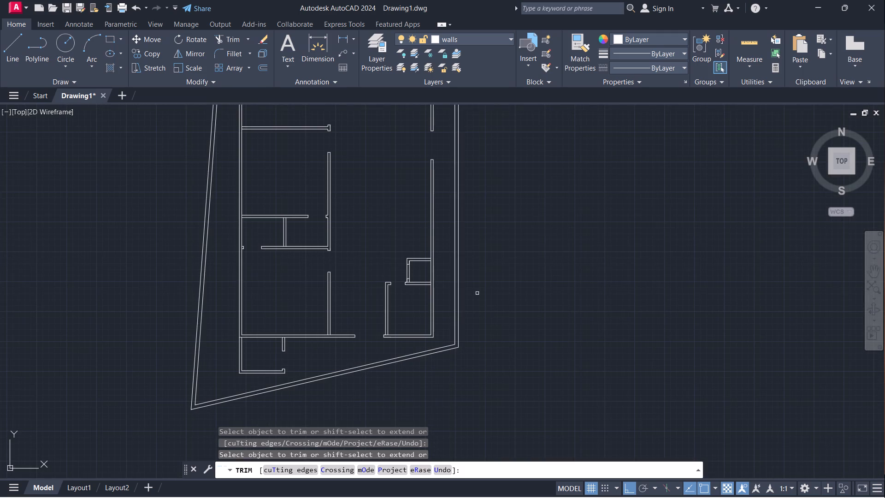
Measure the gap between the small southwest room's southeast outer corner and the boundary wall with an aligned dimension, without keeping it.
middle_drag(477, 293, 529, 360)
scroll(432, 251, down, 1)
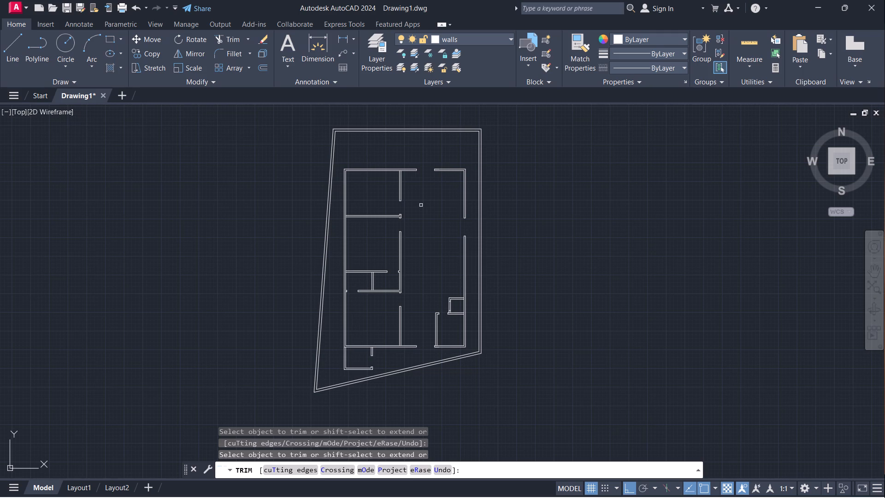
key(Escape)
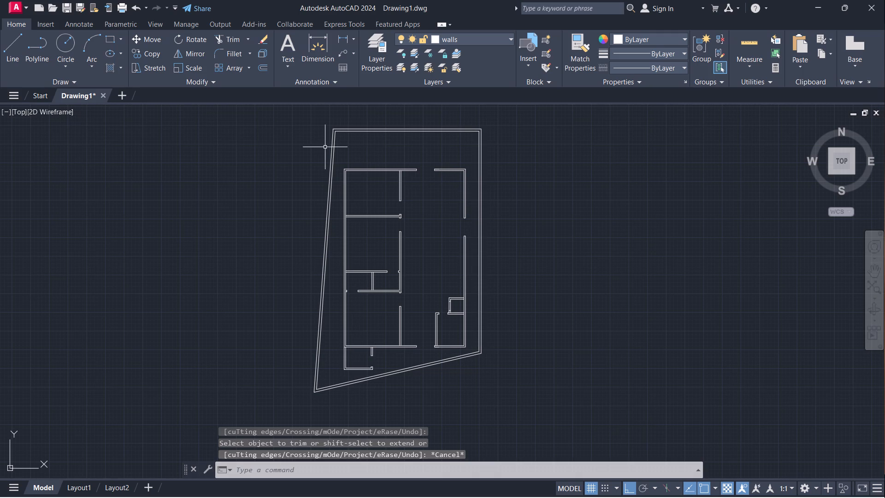
scroll(360, 373, up, 3)
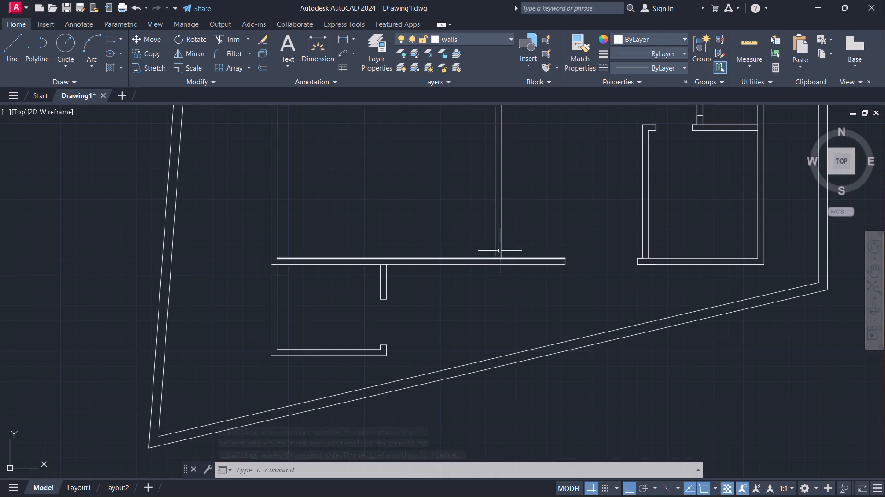
click(352, 42)
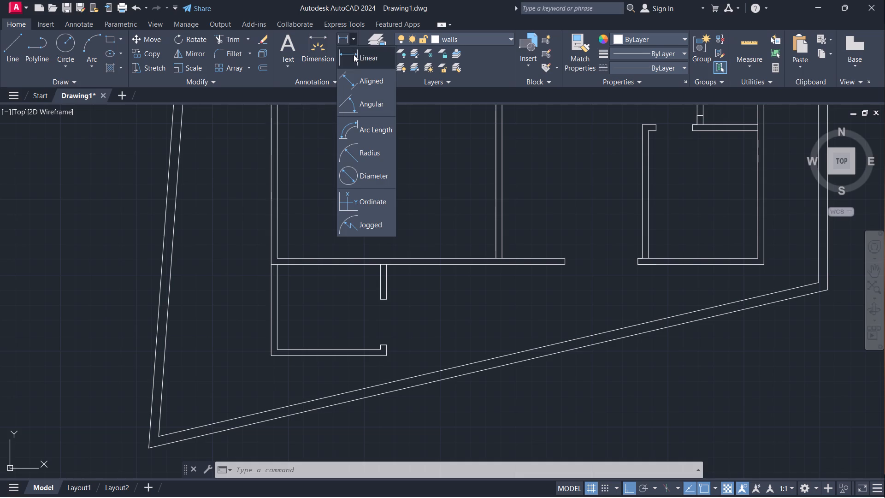
click(356, 81)
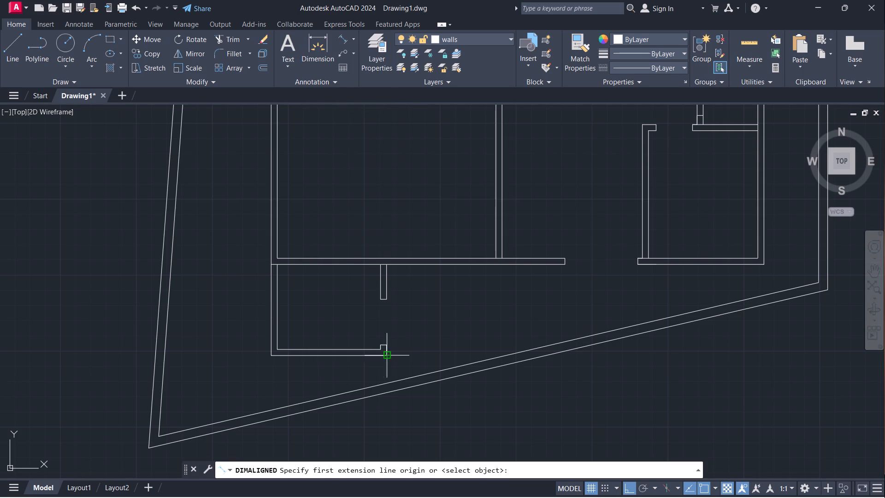
click(385, 359)
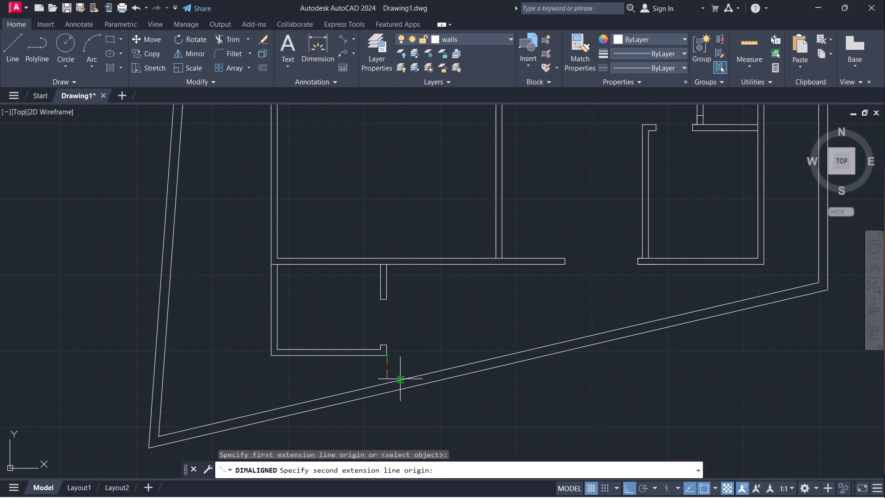
key(F8)
click(398, 382)
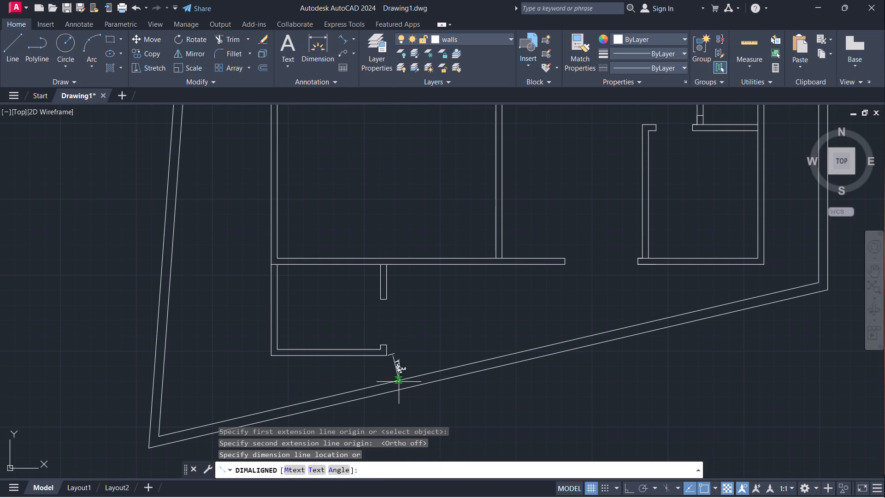
scroll(429, 357, up, 3)
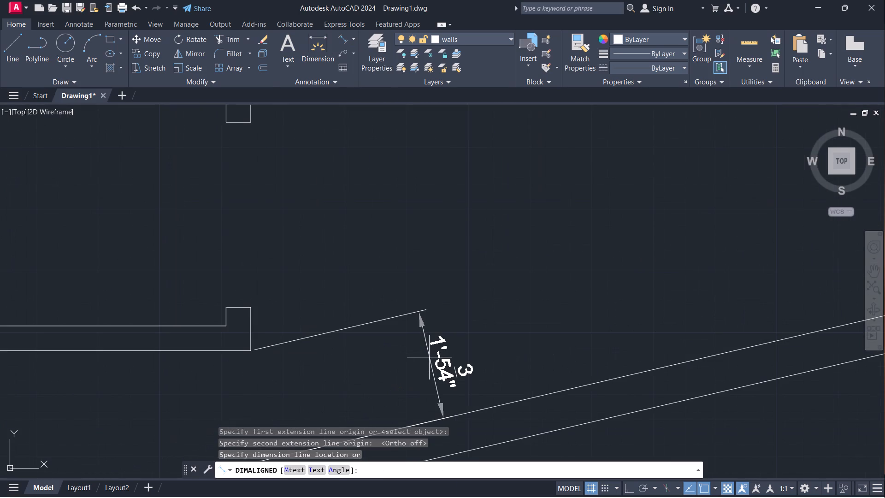
key(Escape)
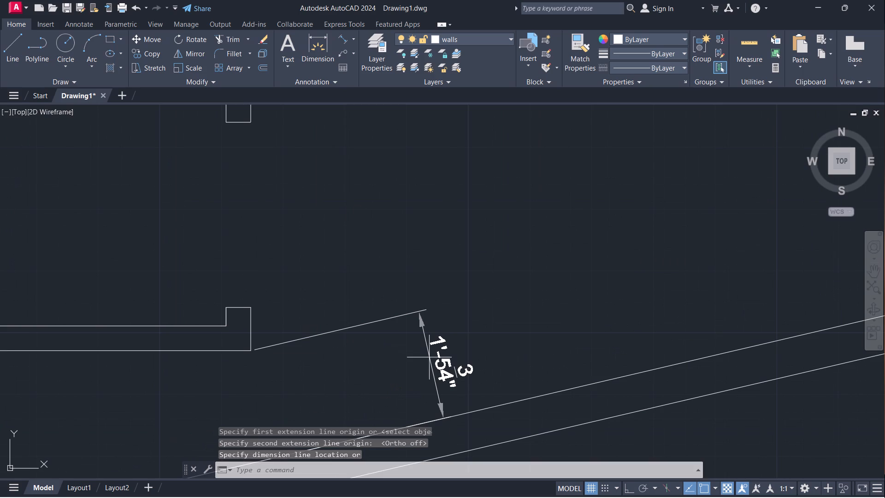
Trim the stray line segment on the outer face of the north wall, just east of its opening.
scroll(424, 328, down, 5)
middle_drag(442, 302, 442, 315)
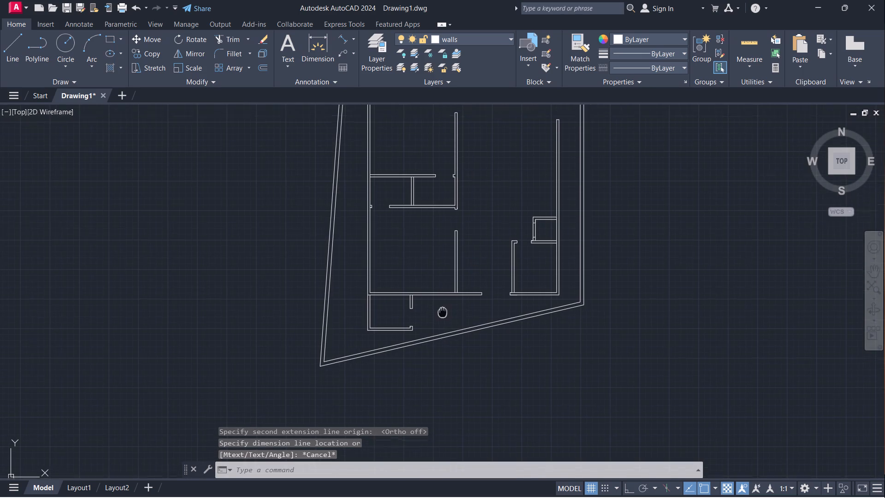
middle_drag(442, 315, 409, 384)
scroll(427, 247, down, 2)
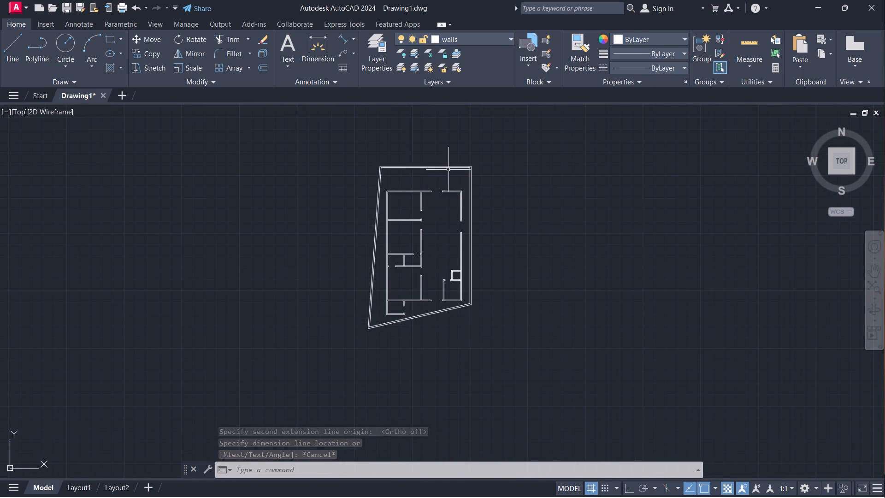
scroll(433, 174, up, 2)
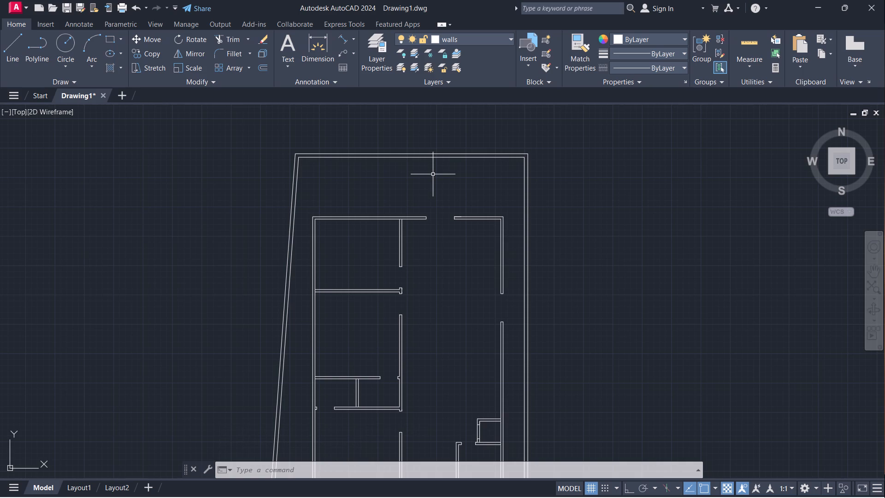
scroll(447, 198, down, 1)
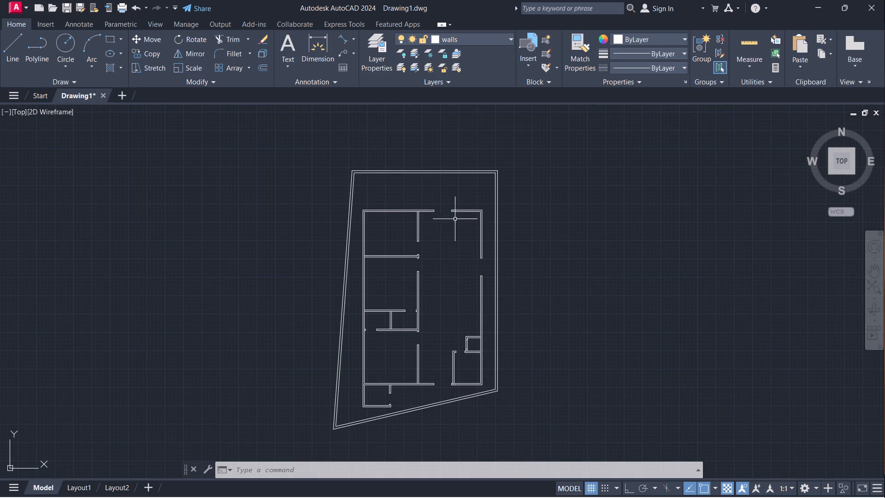
scroll(463, 213, up, 4)
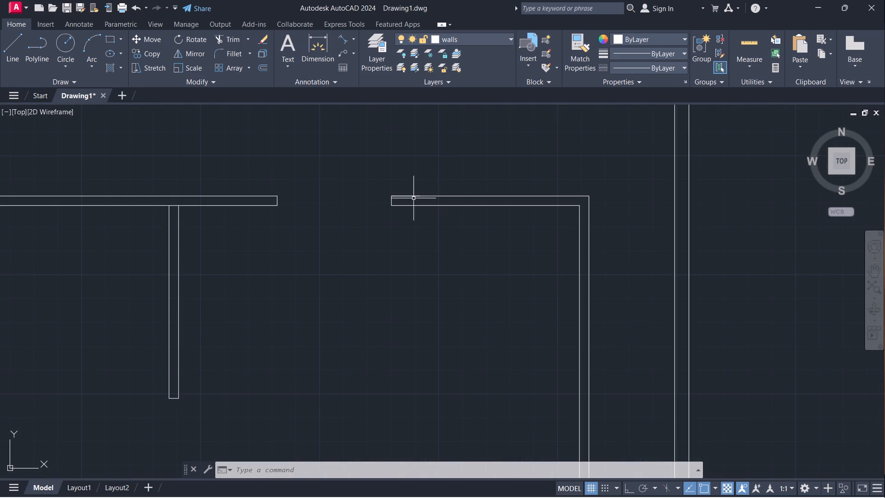
text(tr)
key(Return)
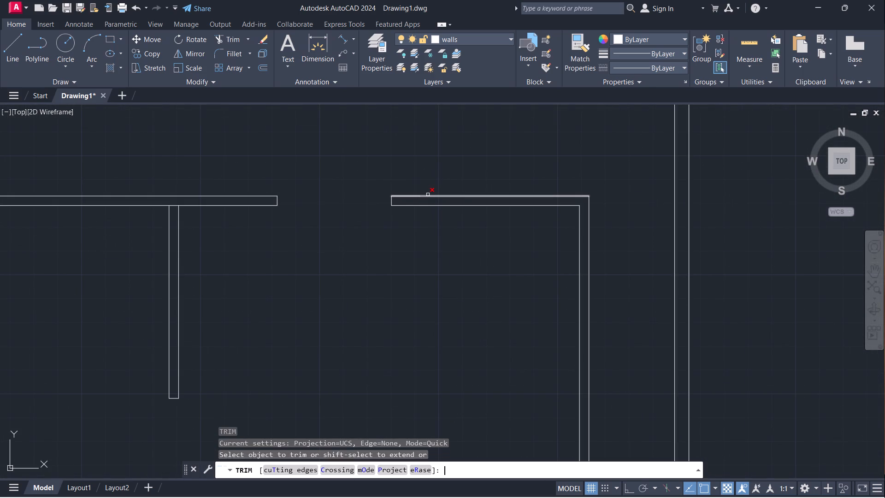
click(428, 195)
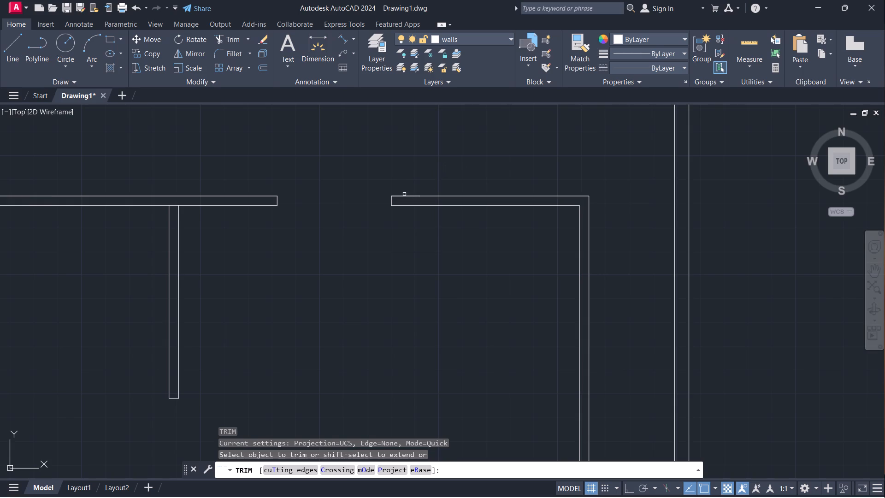
click(405, 197)
scroll(443, 151, down, 2)
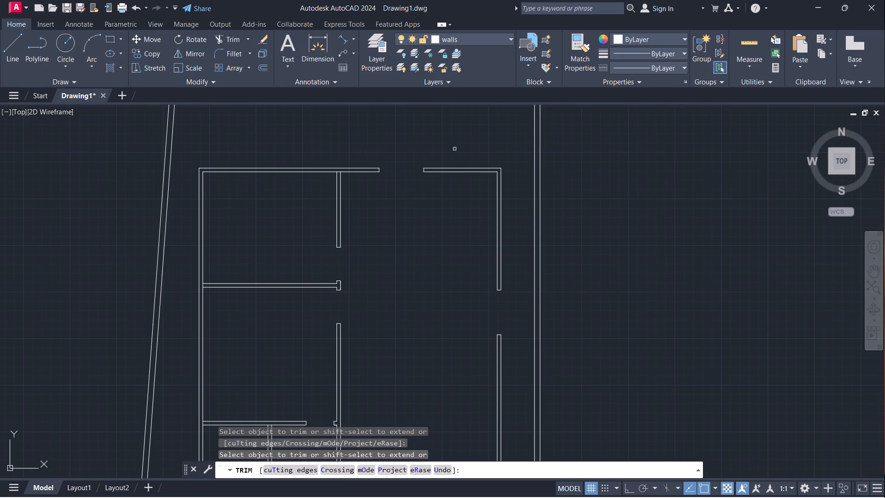
scroll(421, 159, down, 3)
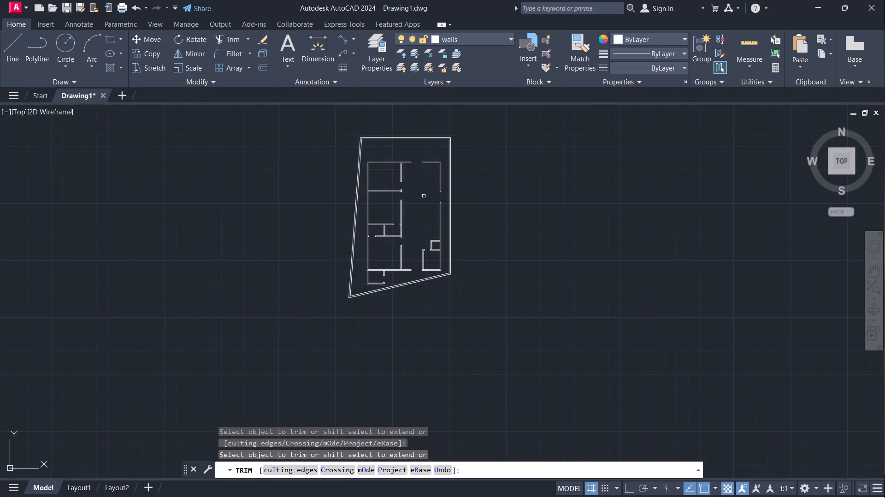
scroll(415, 210, up, 3)
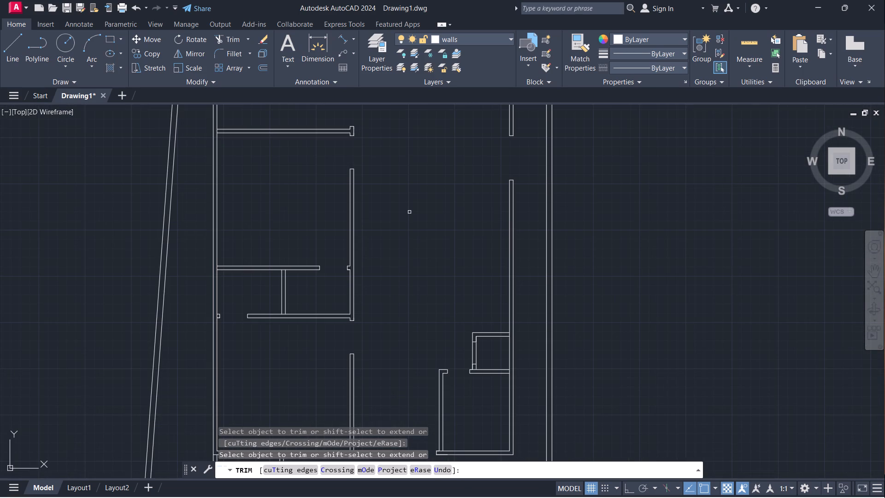
key(Escape)
Examine the whole floor plan for wall ends and openings that still need cleaning up.
scroll(407, 202, down, 2)
middle_drag(411, 191, 413, 191)
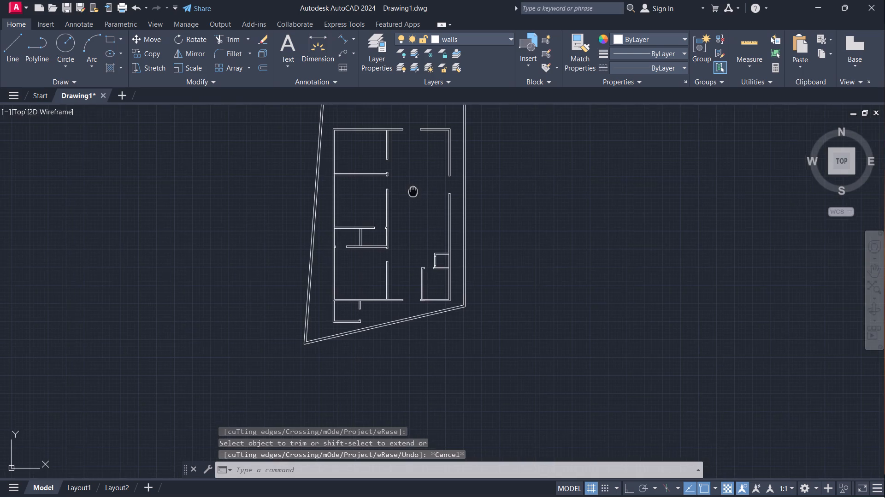
middle_drag(413, 191, 435, 327)
middle_drag(431, 327, 448, 240)
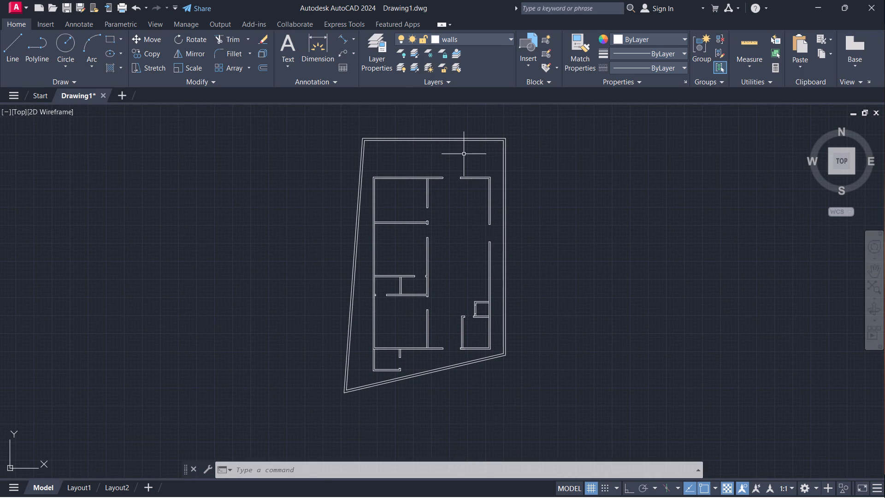
scroll(483, 213, up, 1)
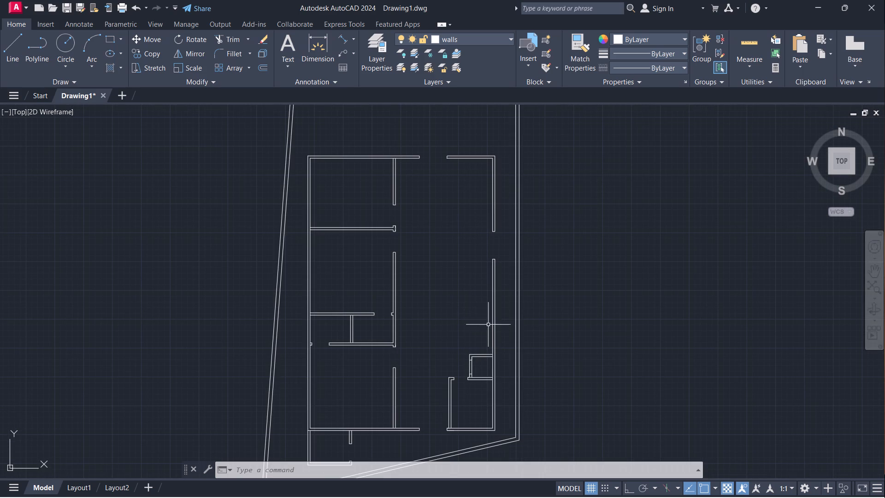
scroll(465, 184, up, 1)
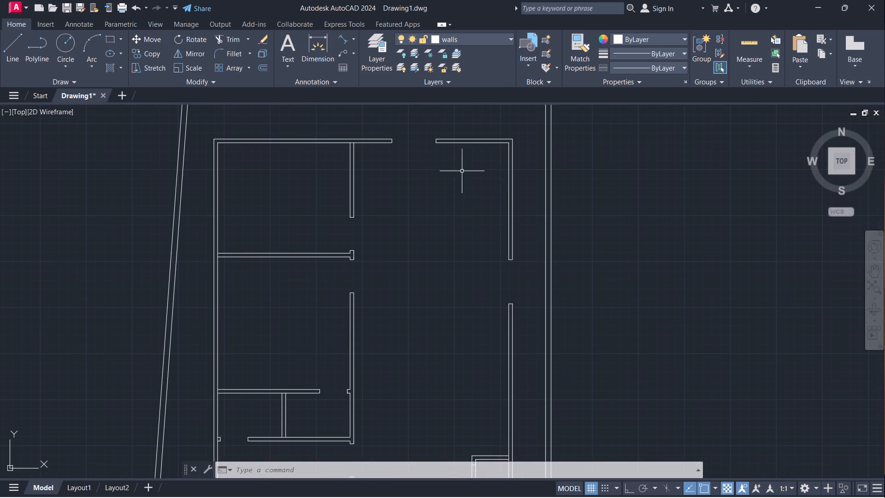
scroll(440, 187, down, 1)
middle_drag(442, 222, 413, 215)
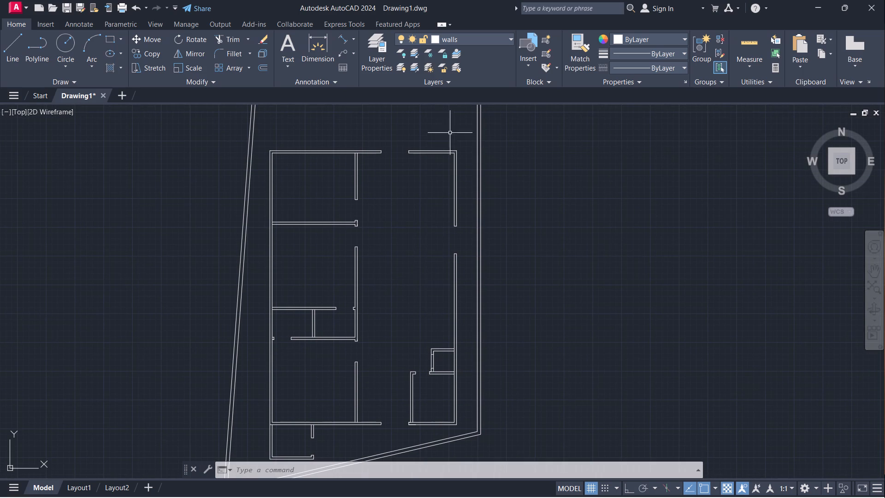
Create a new layer named "stair case".
click(353, 42)
click(367, 60)
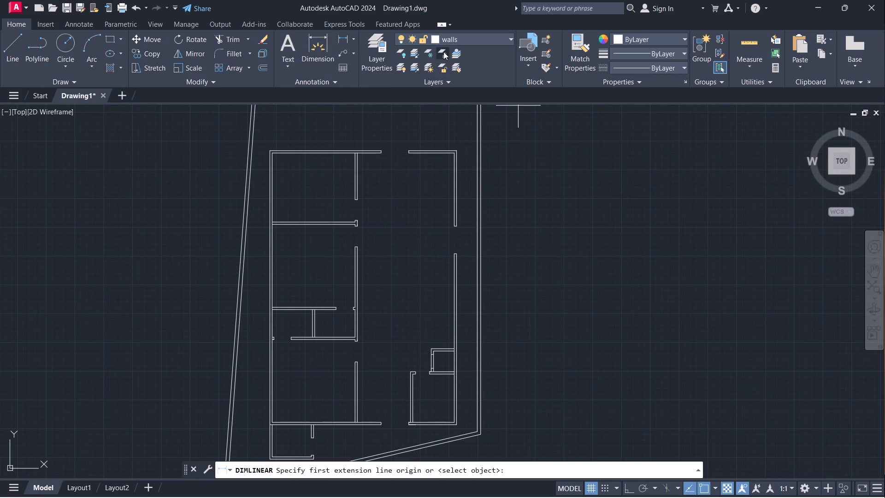
click(385, 46)
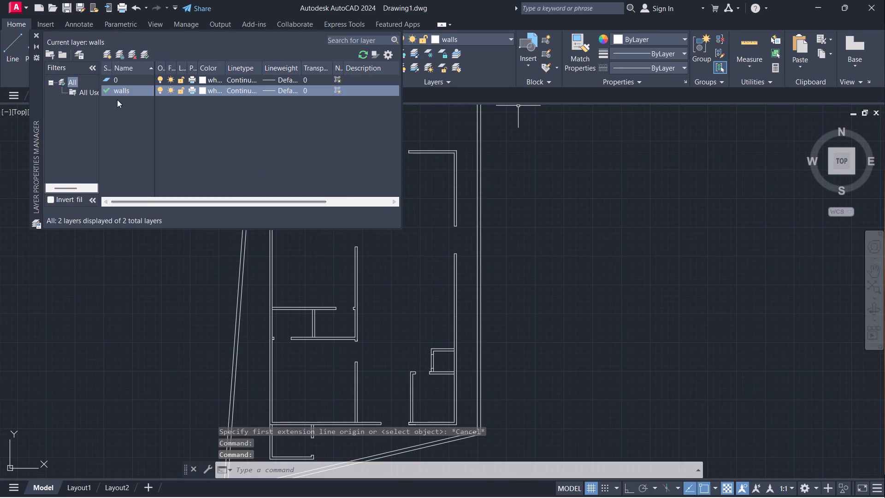
click(106, 55)
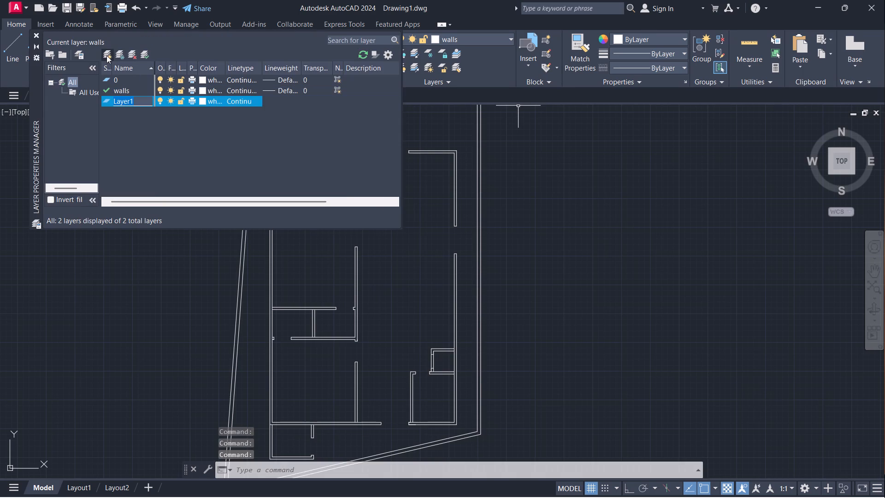
key(BackSpace)
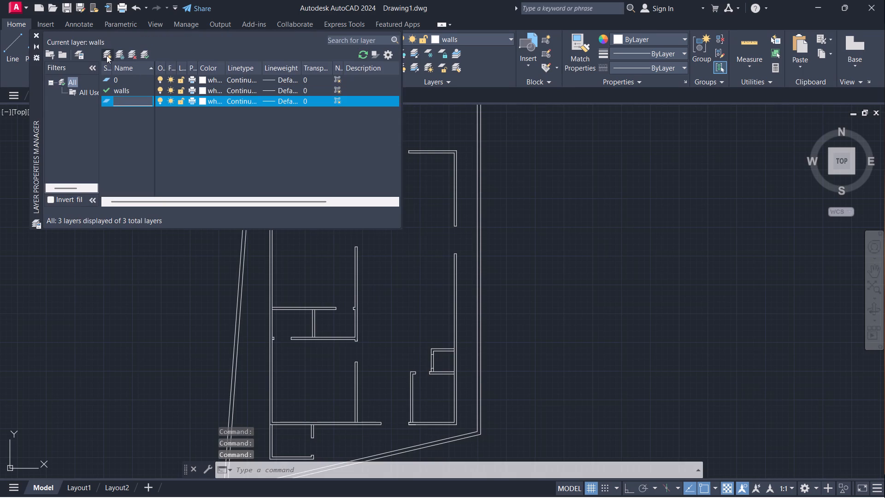
text(stai)
key(r)
key(c)
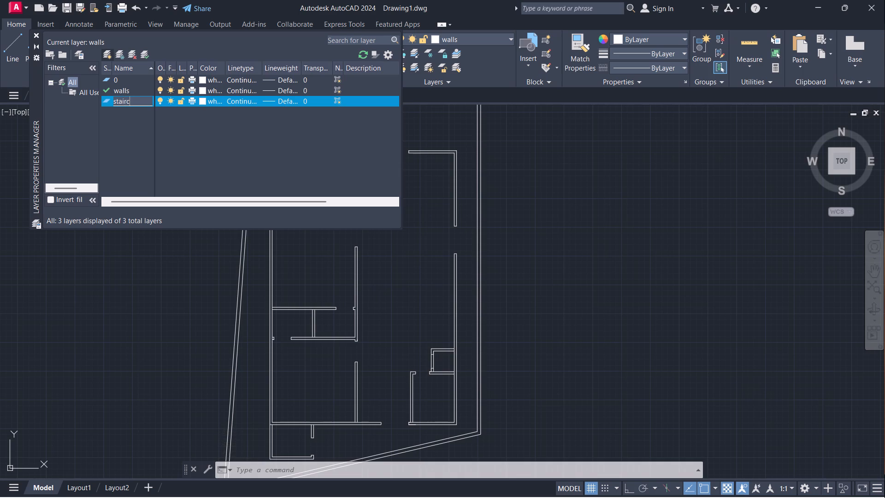
key(a)
key(BackSpace)
key(BackSpace)
key(space)
text(case)
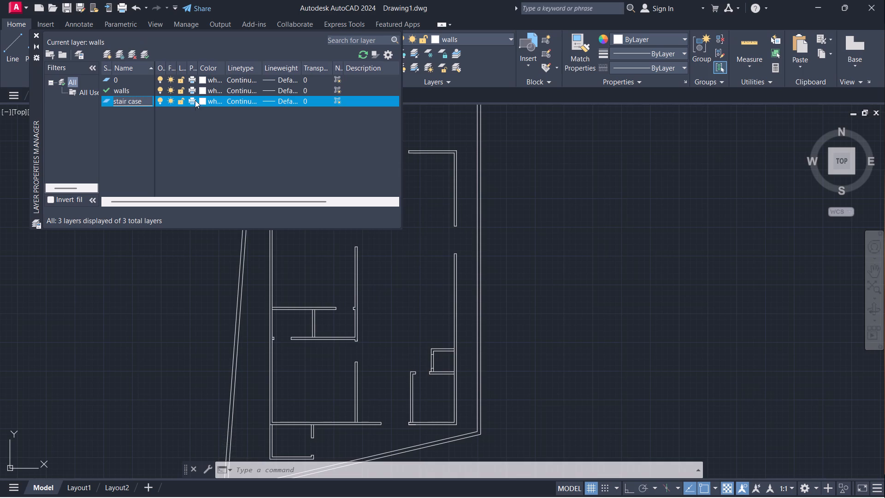
Set the stair case layer's colour to magenta and make it the current layer.
click(198, 103)
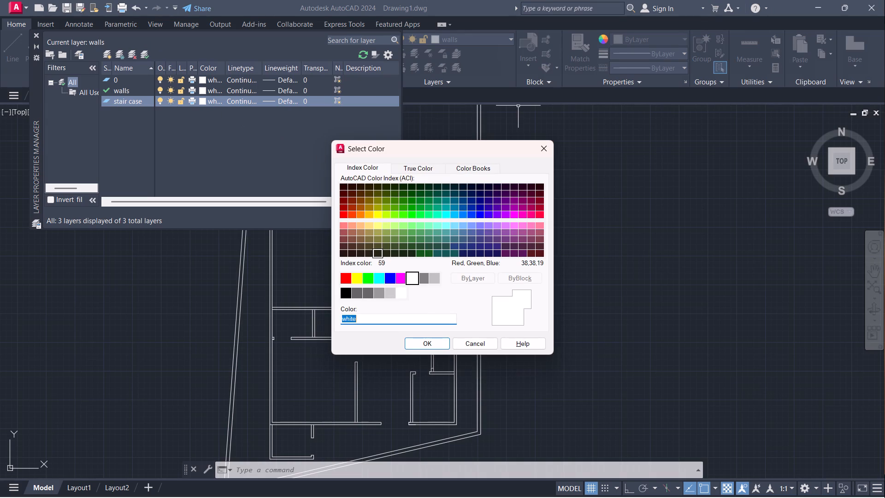
click(399, 279)
click(437, 345)
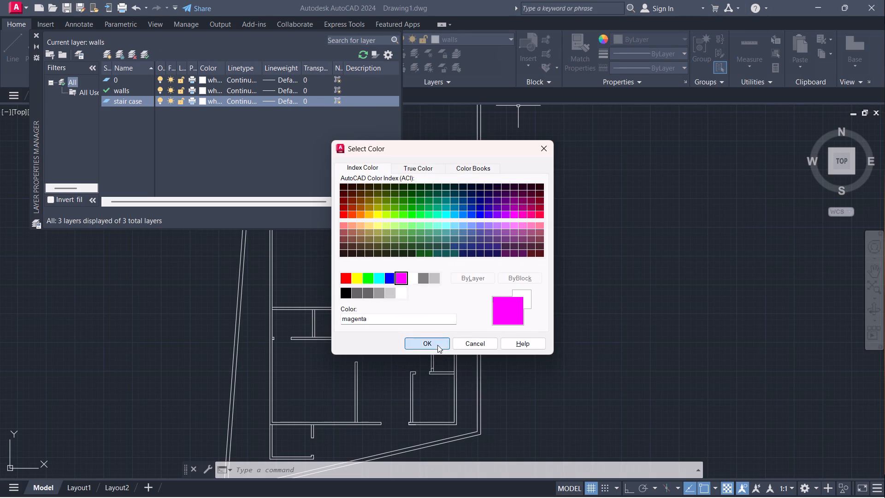
click(147, 52)
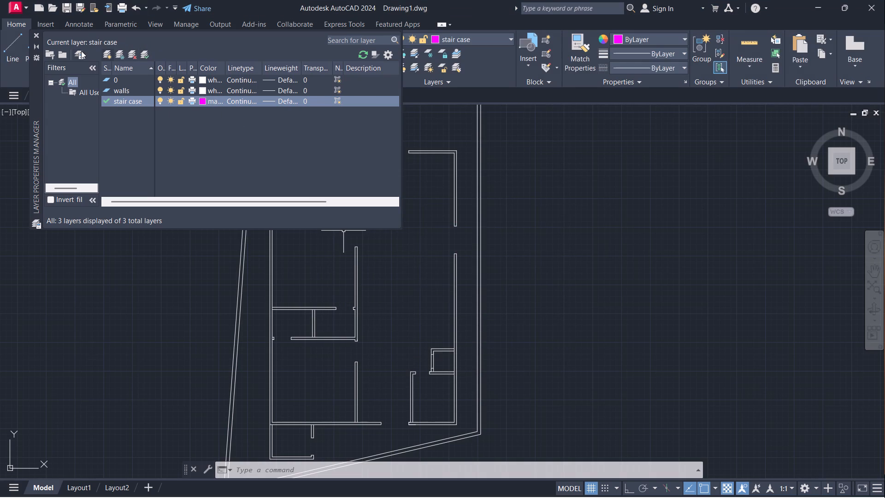
Offset the boundary wall's inner north line south onto the outer face of the house's north wall, picking the distance between them.
click(37, 36)
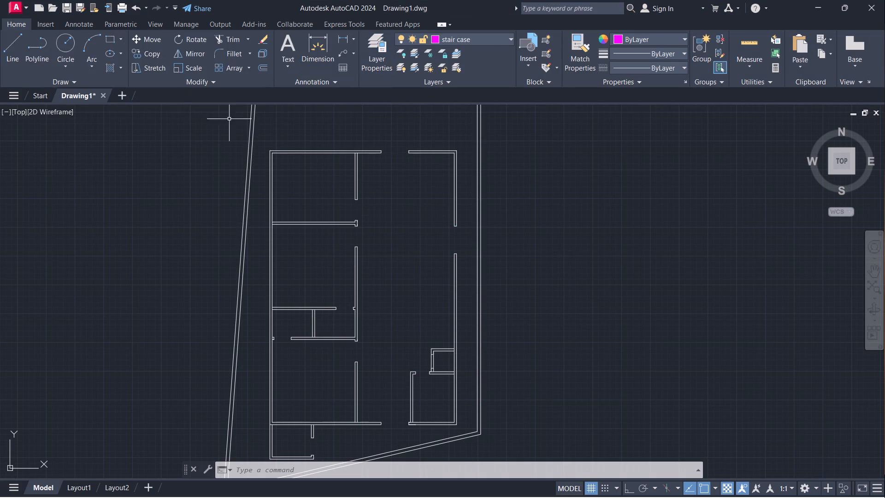
scroll(308, 132, down, 2)
middle_drag(313, 128, 322, 188)
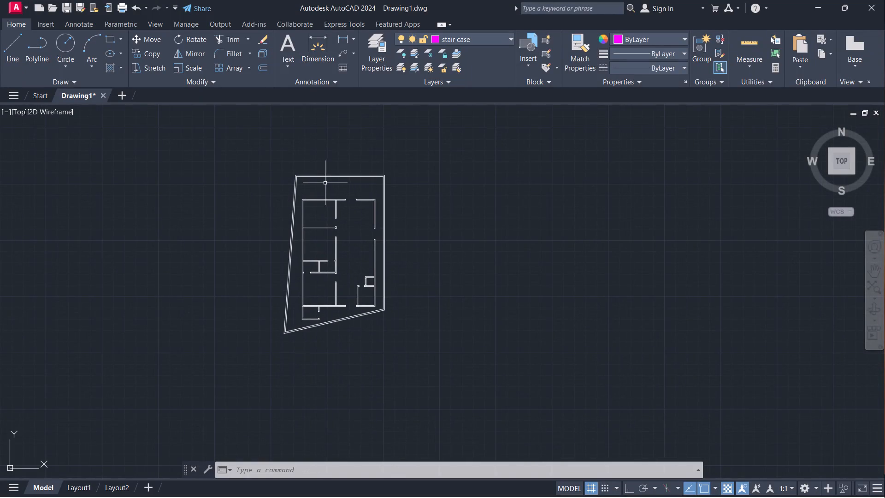
scroll(325, 178, up, 3)
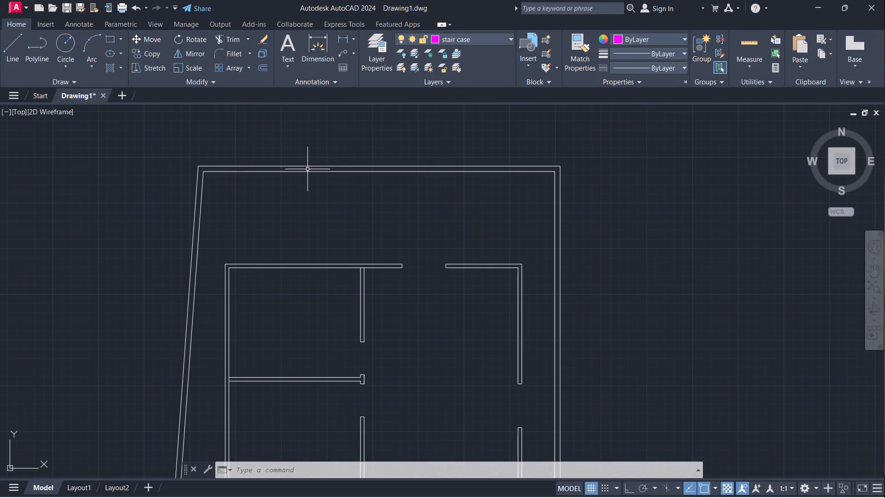
key(o)
key(Return)
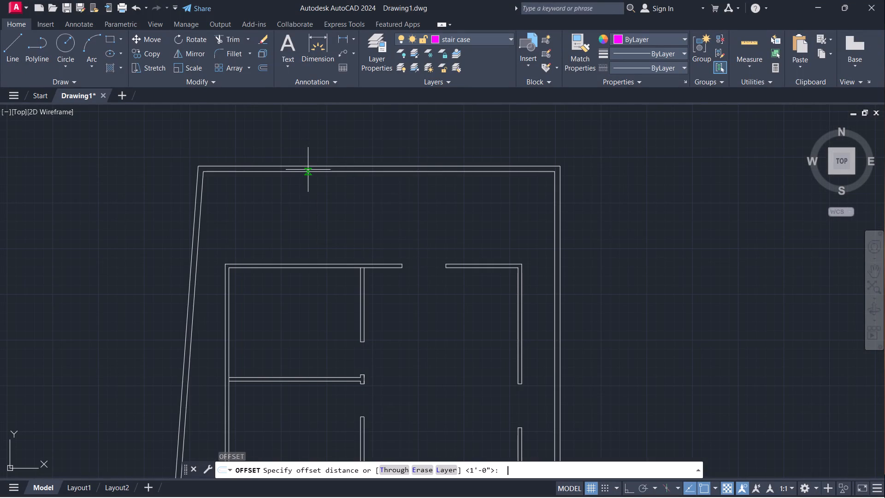
click(312, 172)
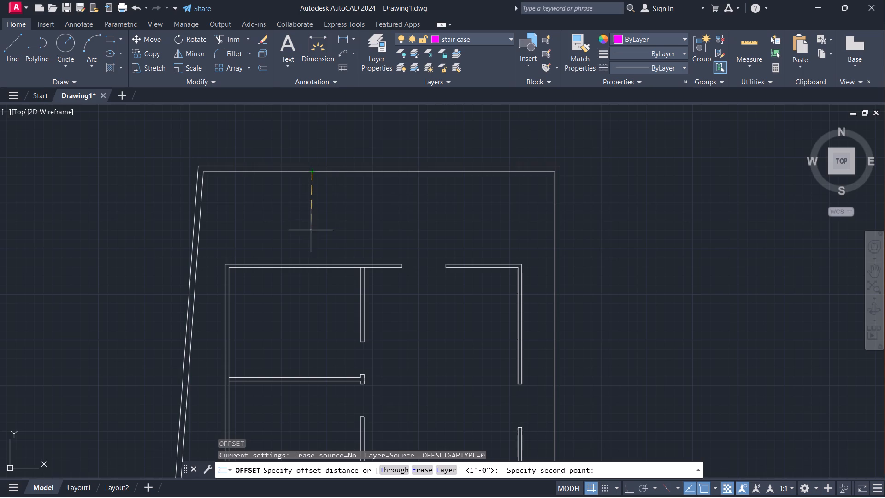
click(312, 263)
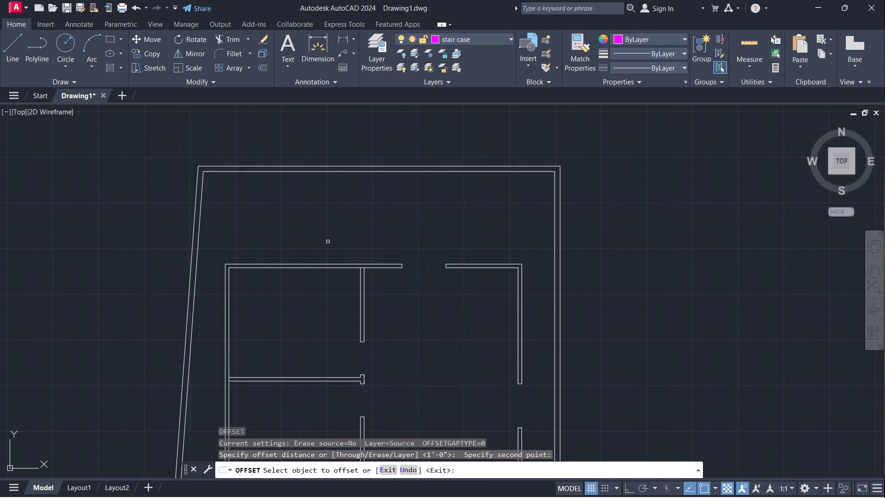
click(304, 172)
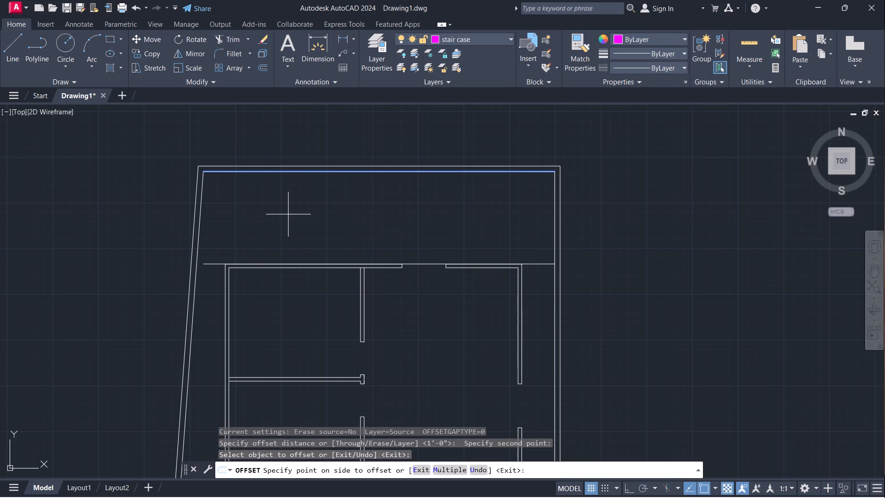
click(289, 213)
Measure the gap between the boundary wall's inner north line and the house's north wall with a linear dimension.
click(337, 35)
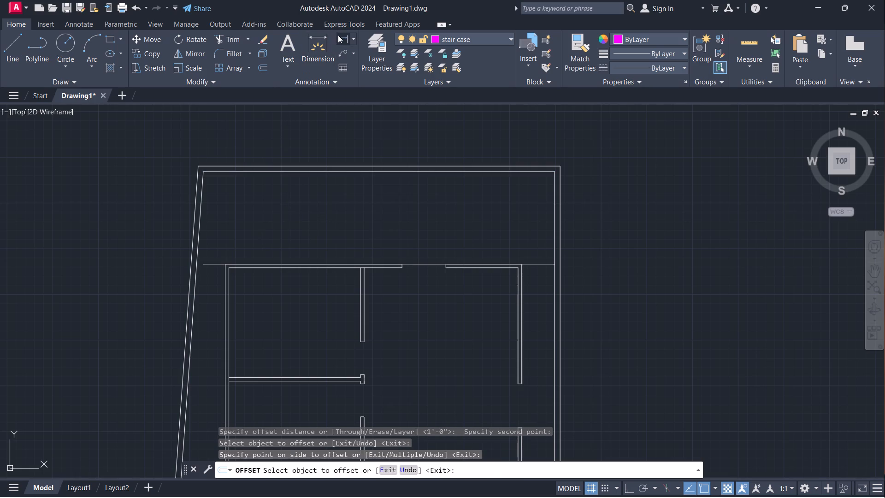
click(319, 172)
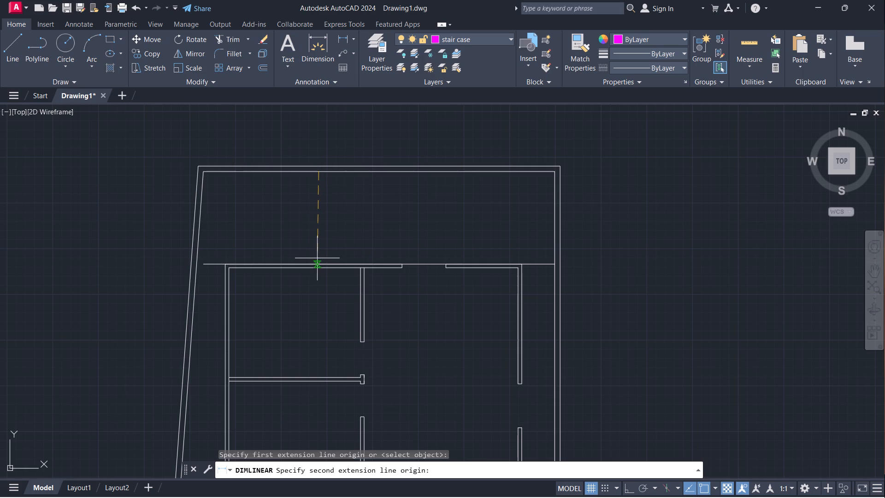
click(319, 262)
scroll(339, 239, up, 3)
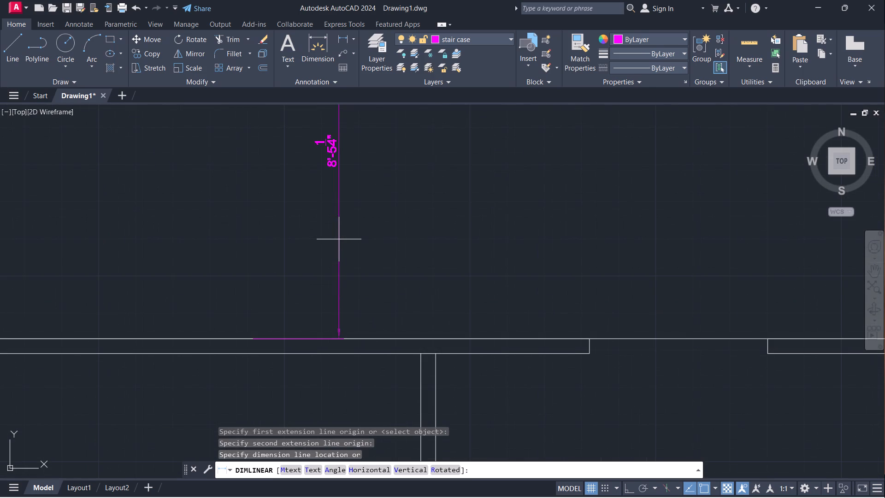
key(Escape)
scroll(340, 239, down, 3)
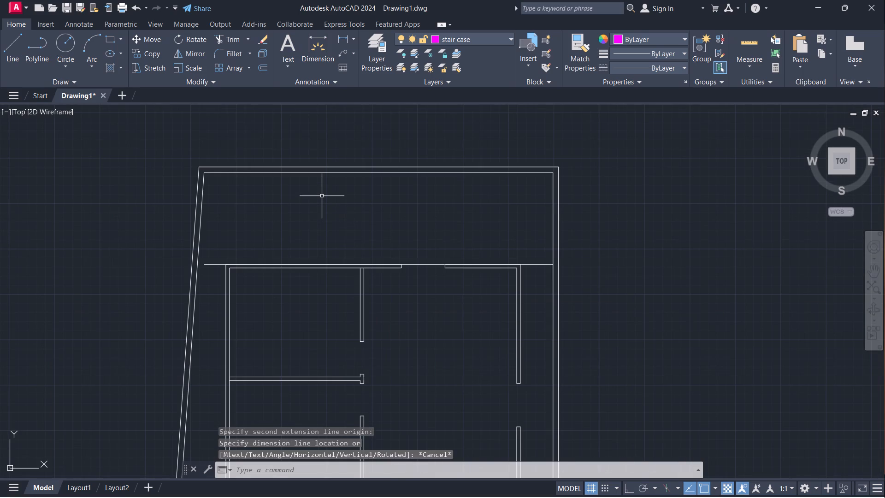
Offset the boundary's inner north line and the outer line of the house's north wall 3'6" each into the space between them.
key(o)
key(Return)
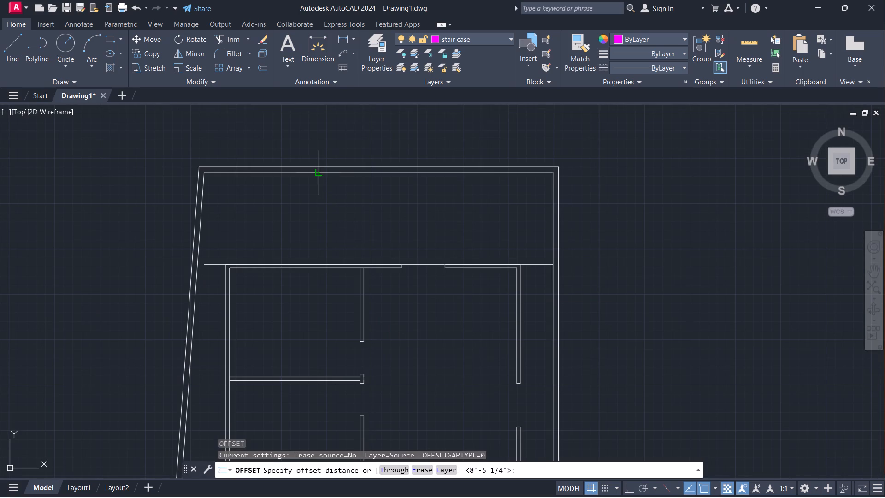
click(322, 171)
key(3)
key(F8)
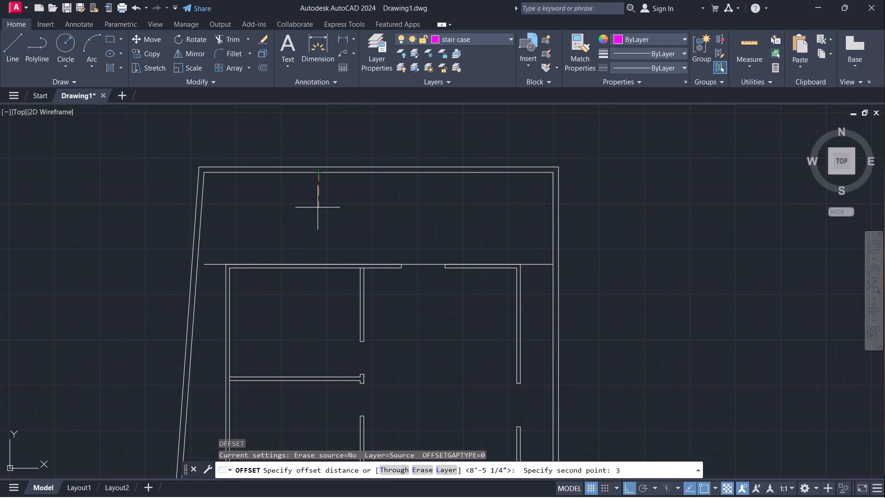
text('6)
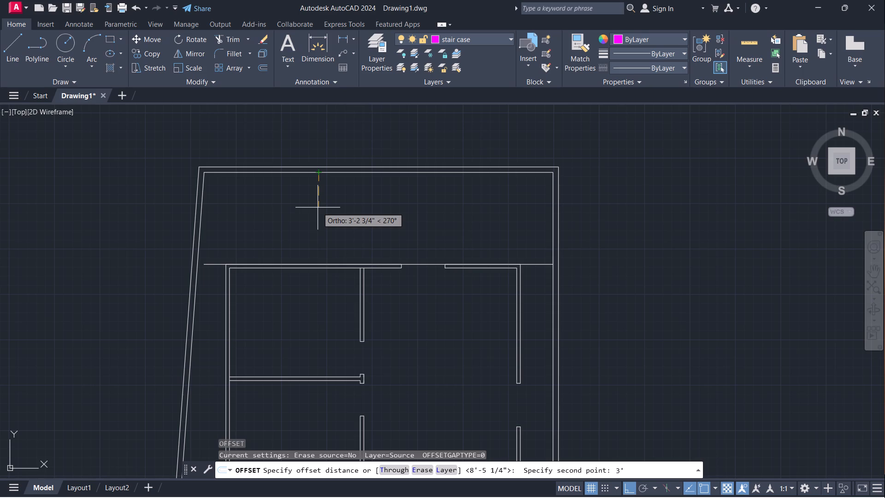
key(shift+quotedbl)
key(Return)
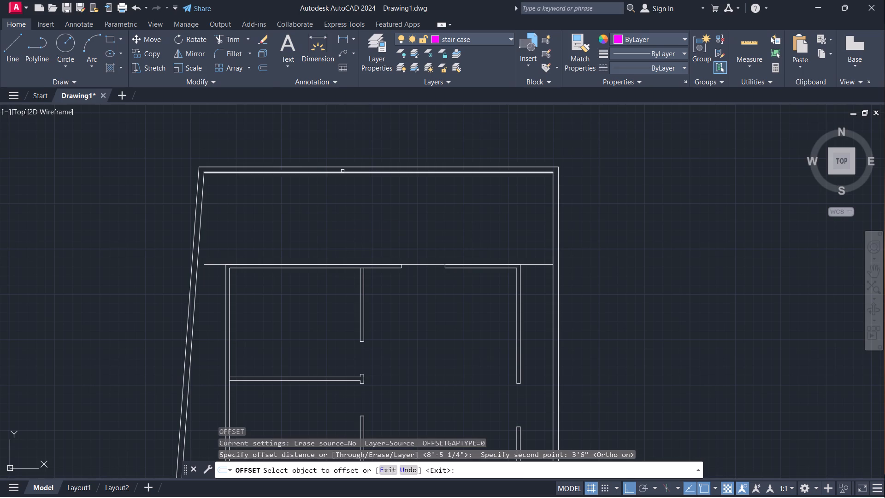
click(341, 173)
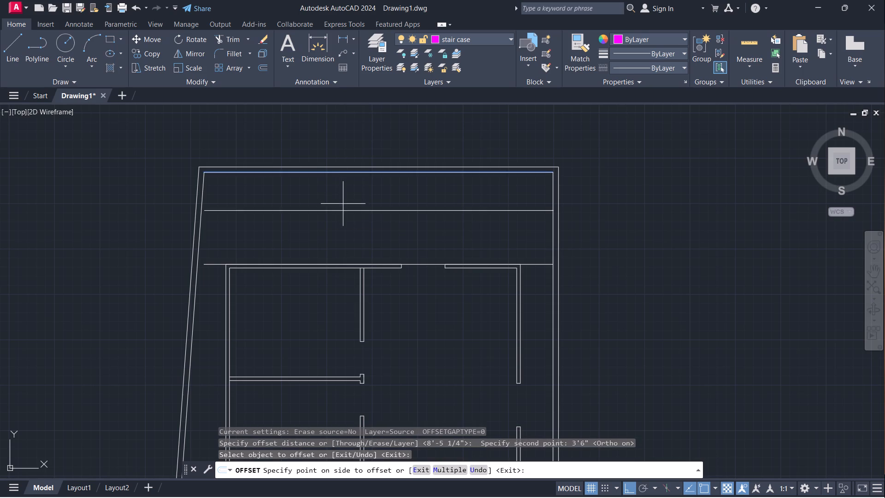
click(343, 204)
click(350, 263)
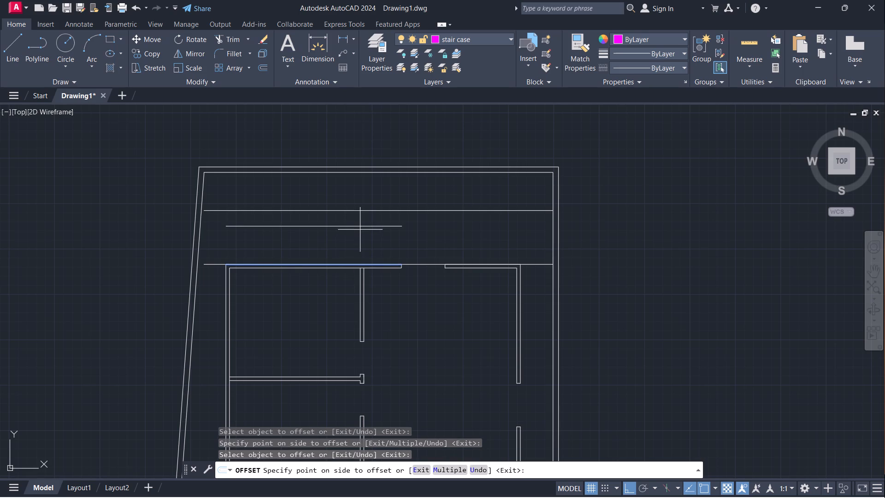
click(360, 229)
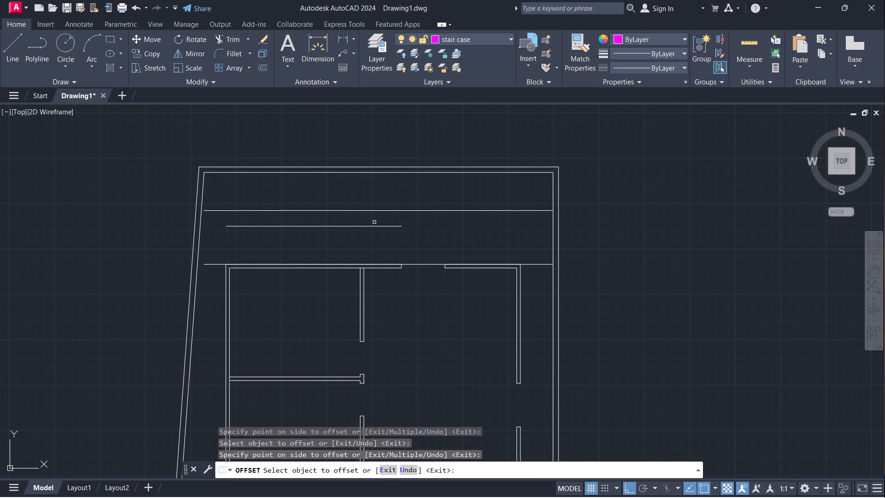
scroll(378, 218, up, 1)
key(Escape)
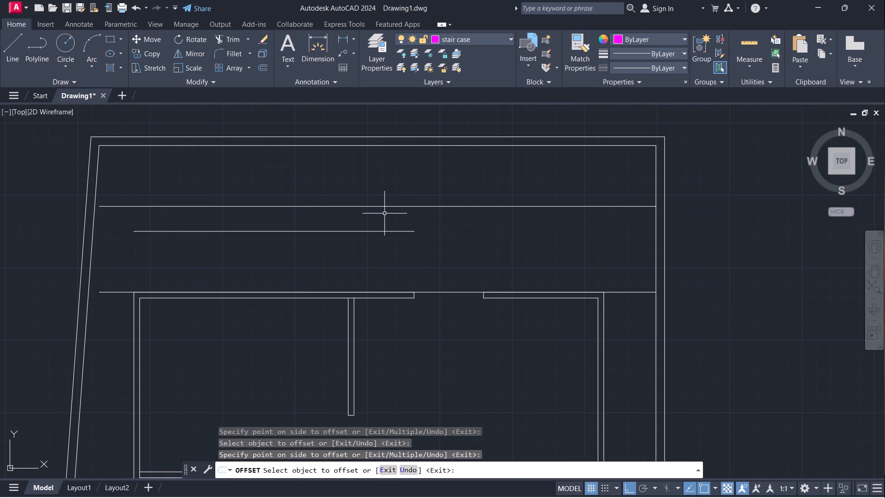
Measure the spacing between the two offset lines in the north yard with a linear dimension.
click(344, 38)
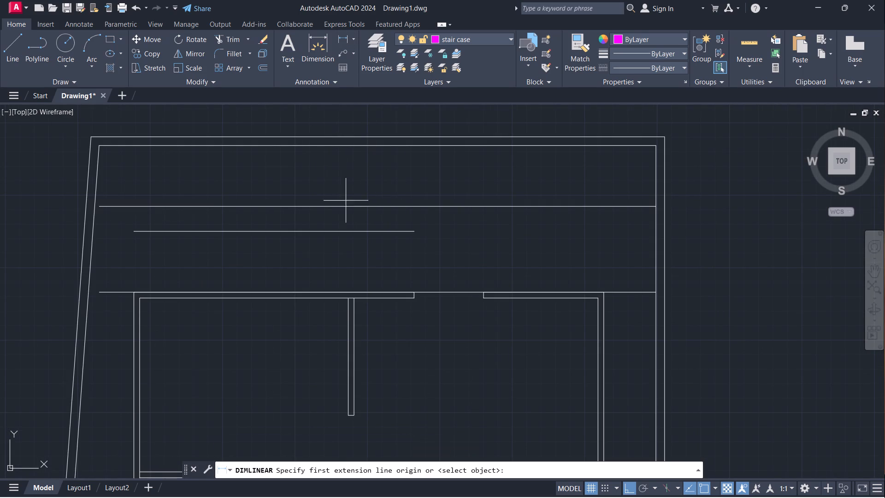
click(347, 205)
click(344, 232)
scroll(354, 225, up, 2)
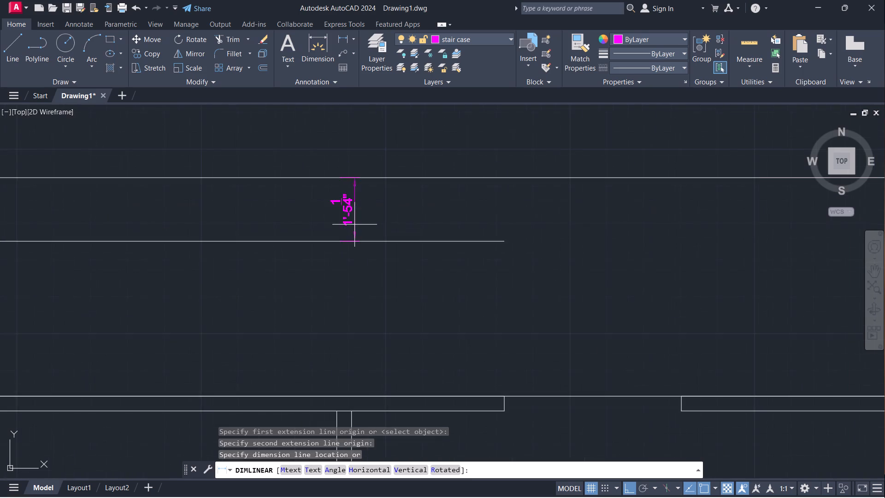
scroll(354, 225, up, 1)
key(Escape)
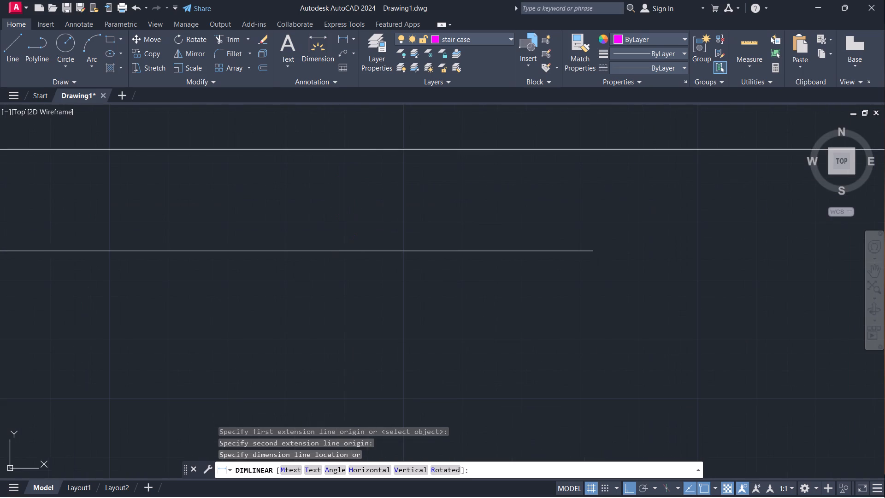
scroll(354, 225, down, 2)
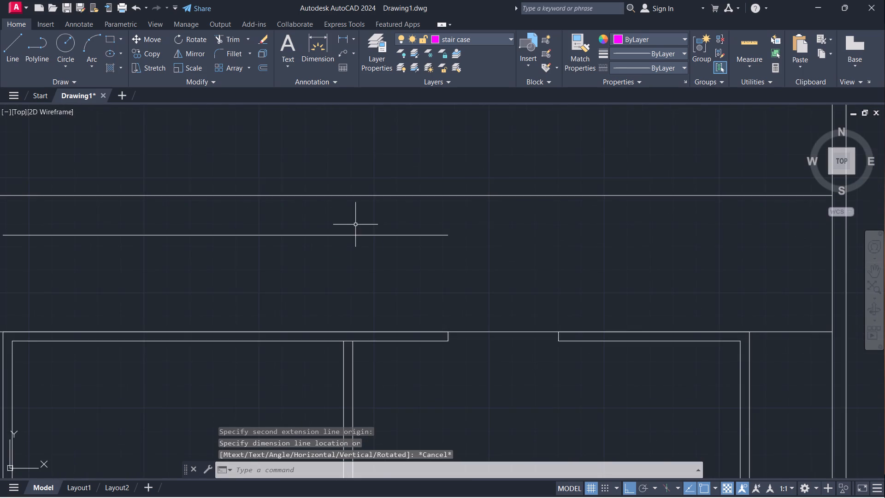
scroll(357, 225, down, 1)
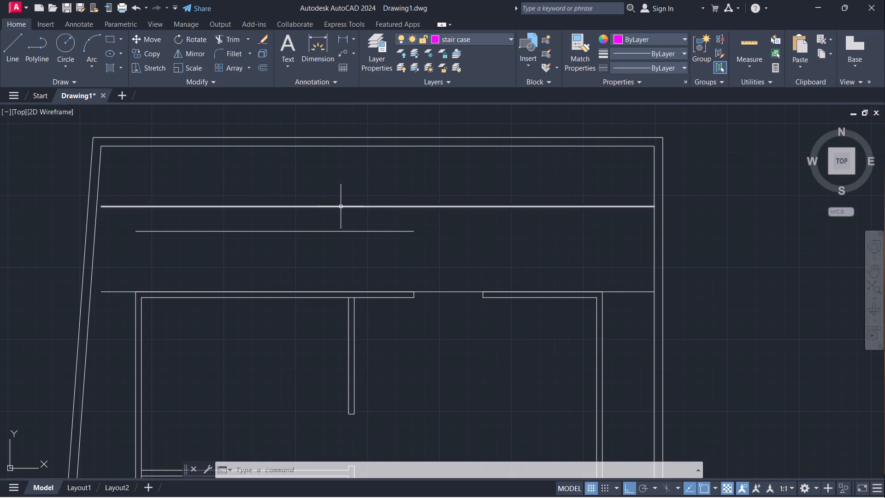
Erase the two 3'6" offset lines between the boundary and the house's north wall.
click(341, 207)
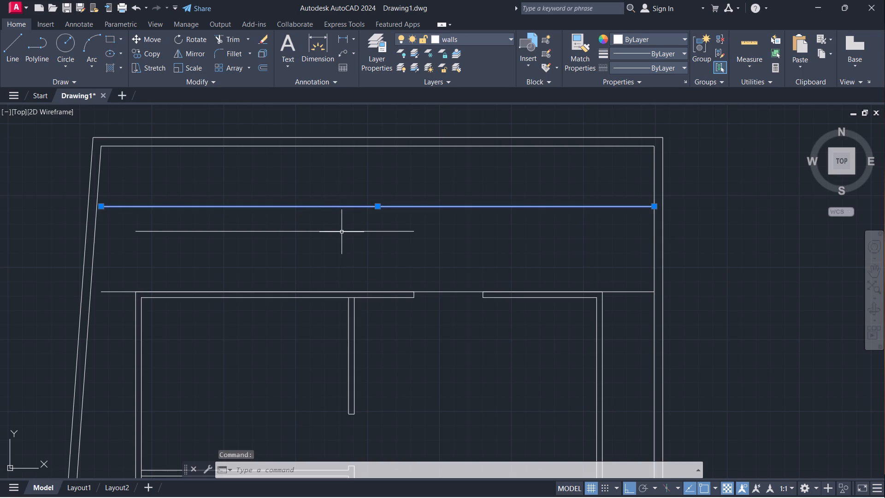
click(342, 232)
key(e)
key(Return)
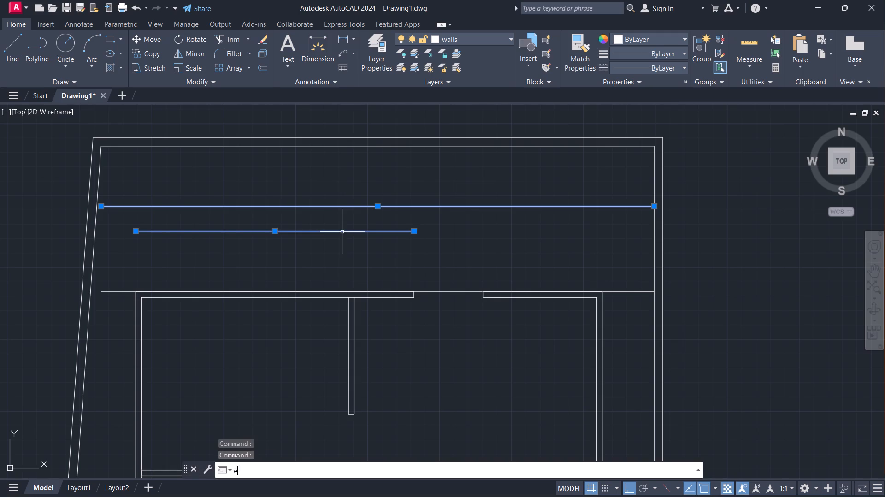
Offset the boundary wall's inner north line 3'8" south toward the house.
key(0)
key(Return)
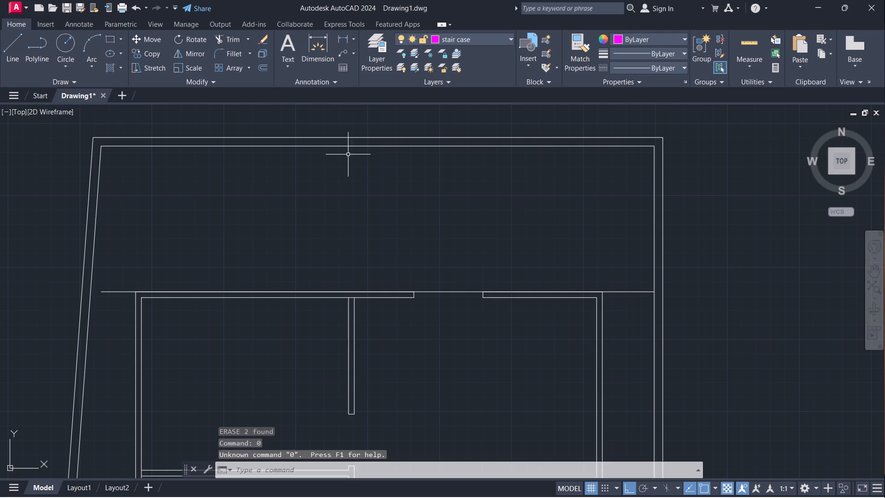
click(348, 147)
key(o)
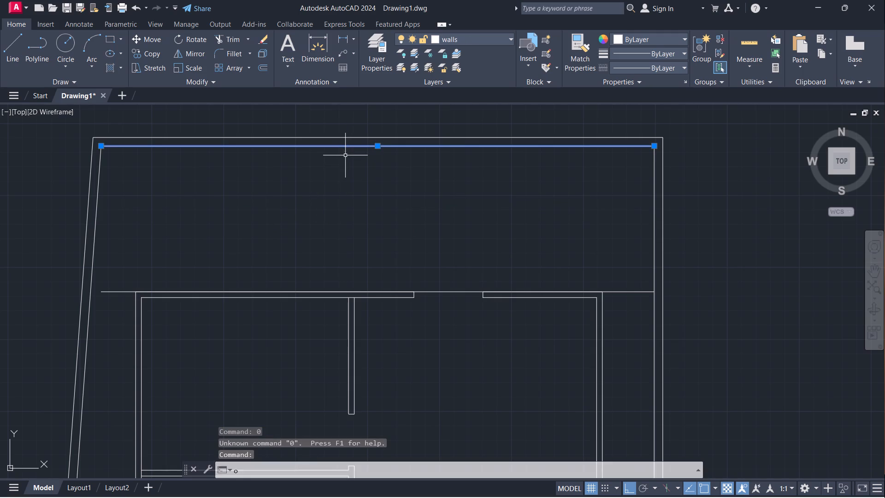
key(Return)
click(347, 144)
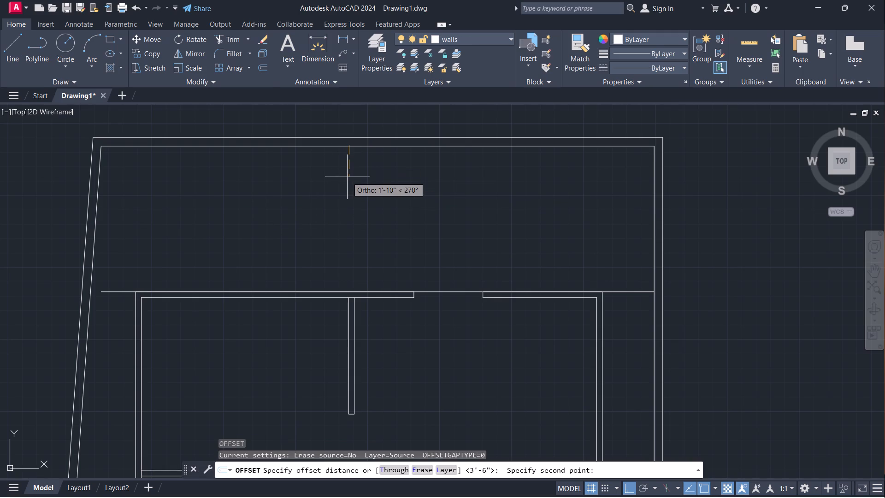
text(3')
key(8)
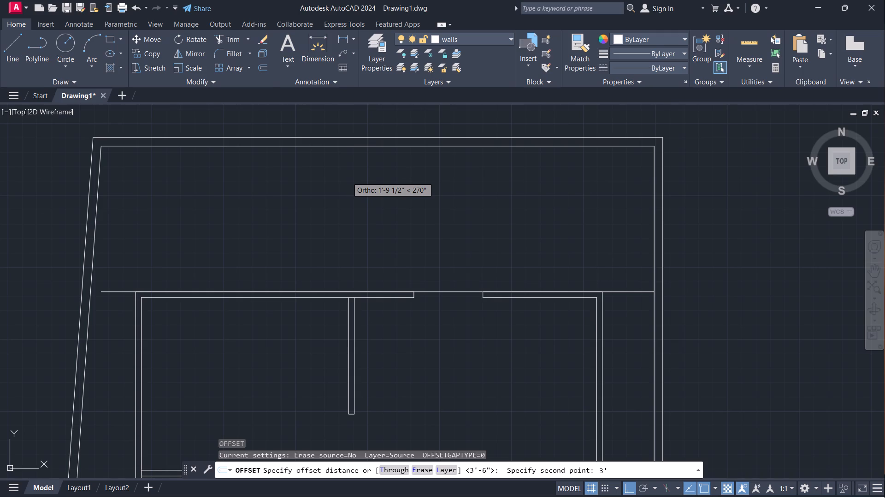
key(shift+quotedbl)
key(Return)
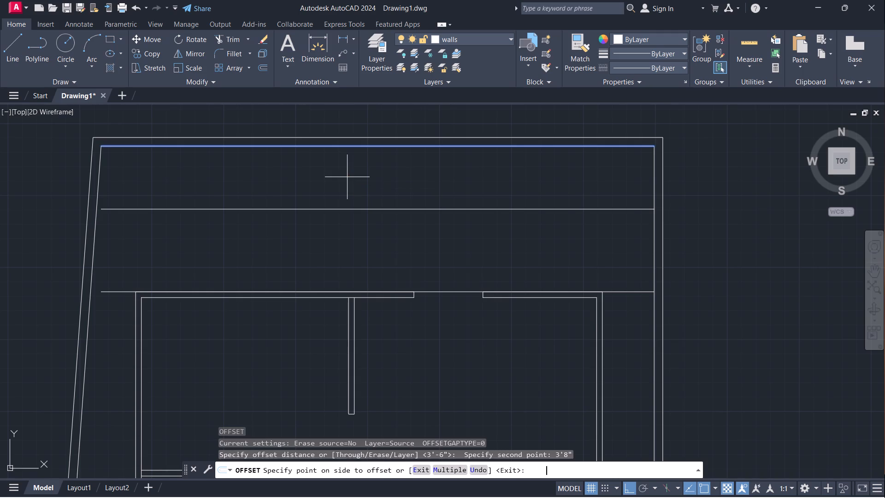
click(338, 221)
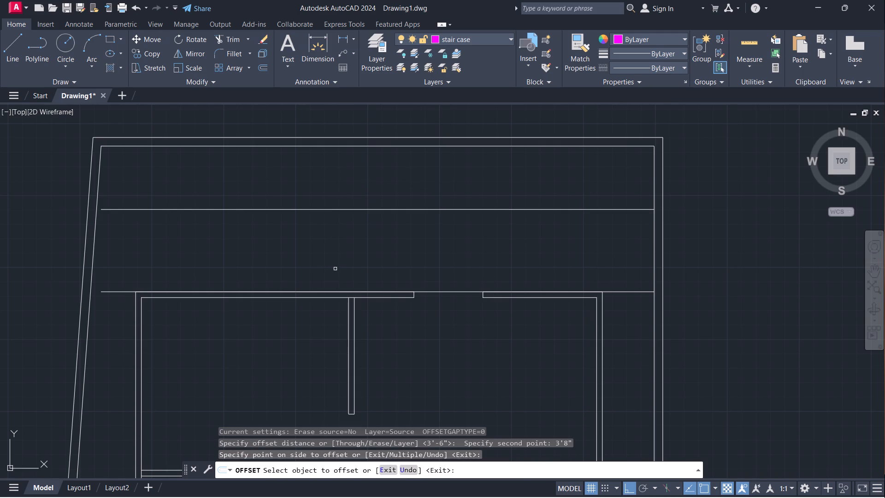
Offset the outer line of the house's north wall 3'8" north toward the boundary wall.
click(335, 291)
click(342, 243)
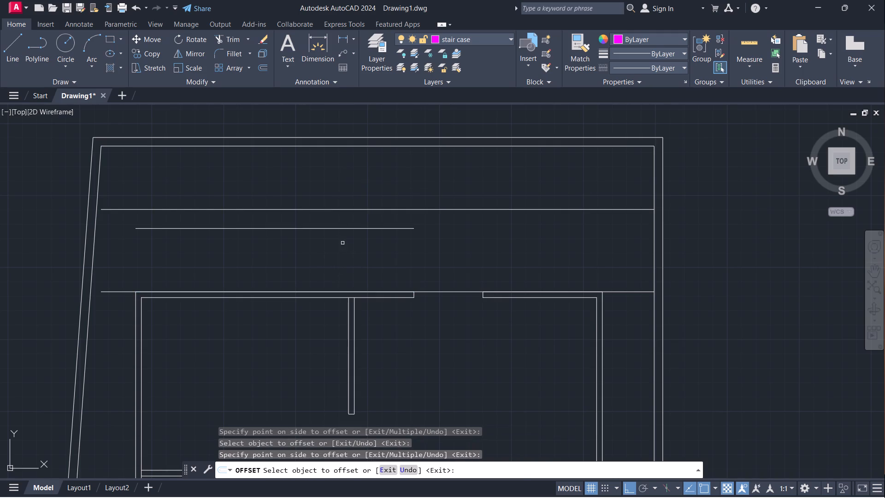
Measure the gap between the two 3'8" offset lines in the north yard with a linear dimension.
click(344, 39)
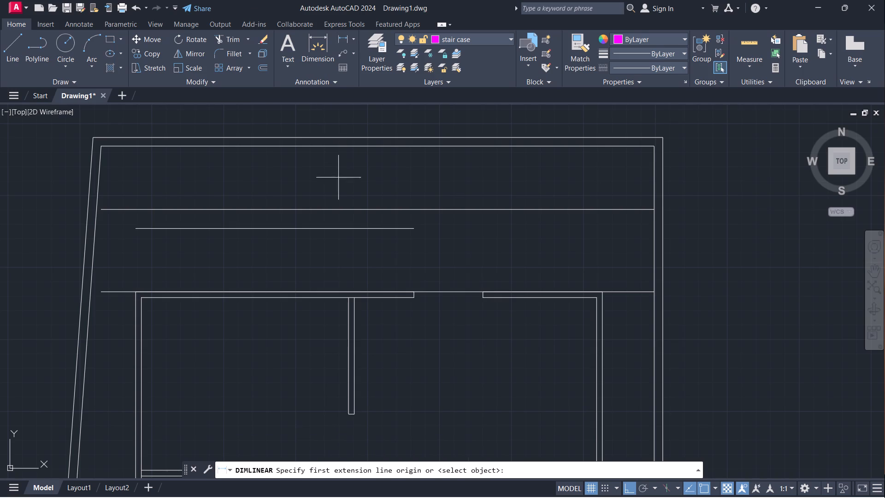
click(336, 210)
click(335, 227)
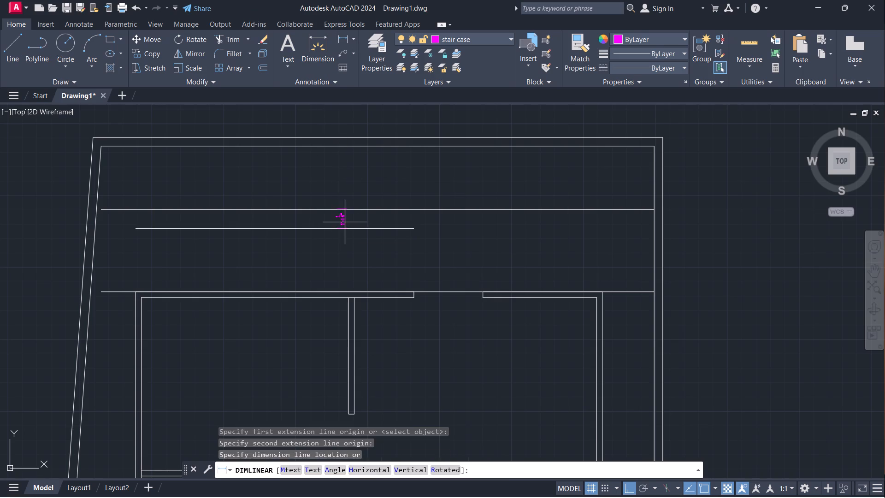
scroll(345, 222, up, 3)
key(Escape)
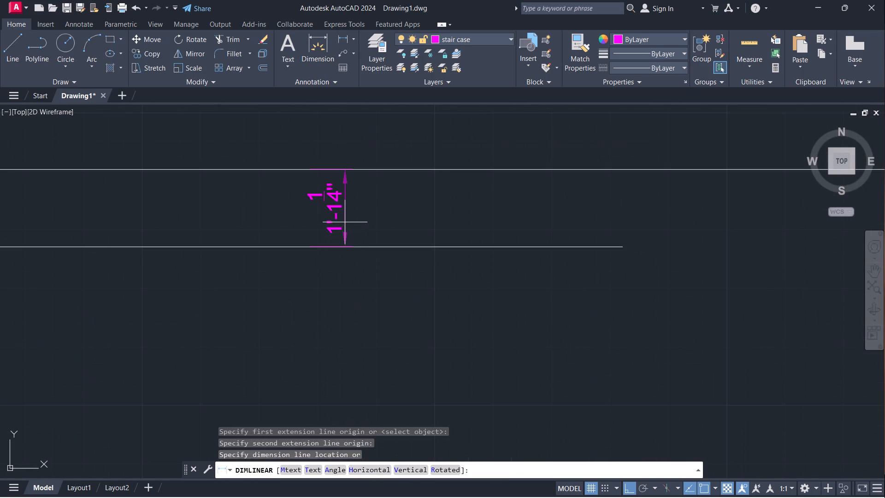
scroll(345, 222, down, 3)
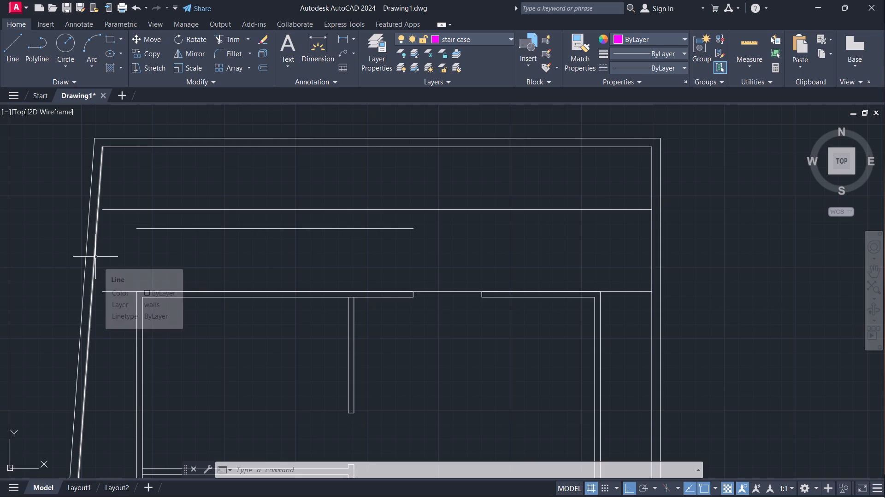
Offset the slanted inner line of the west boundary wall 3' east toward the house.
key(o)
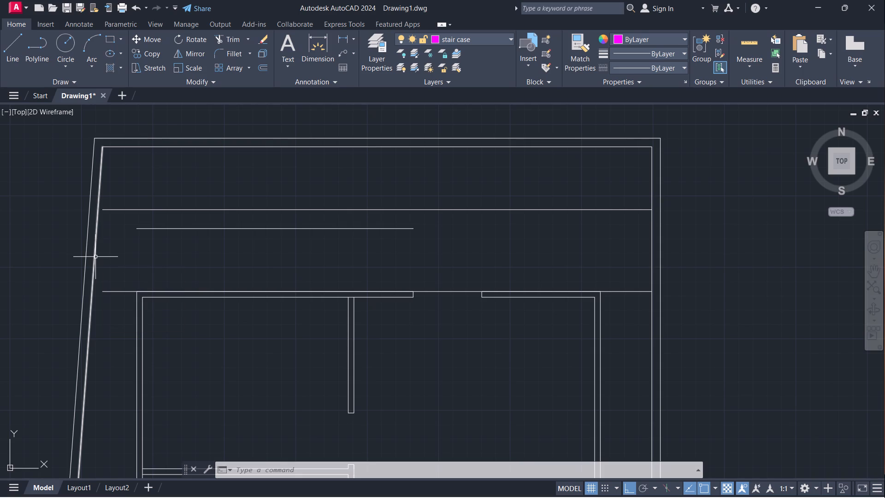
key(Return)
drag(93, 257, 99, 257)
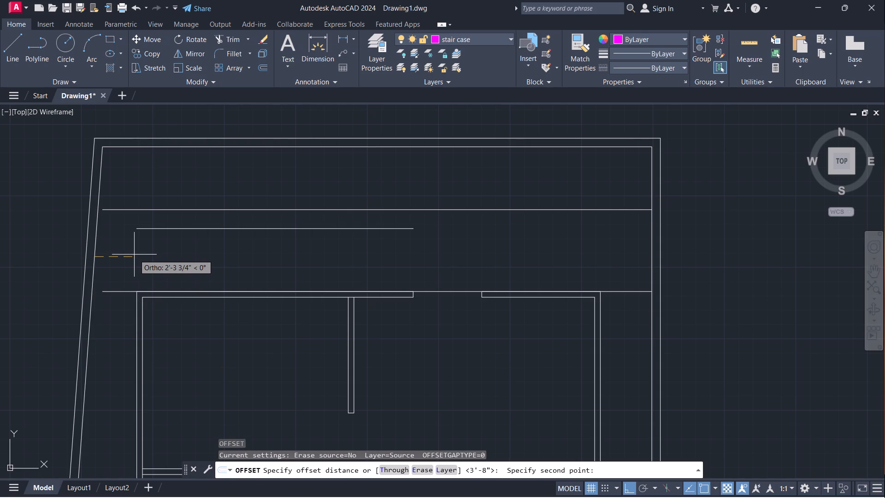
key(3)
key(apostrophe)
key(Return)
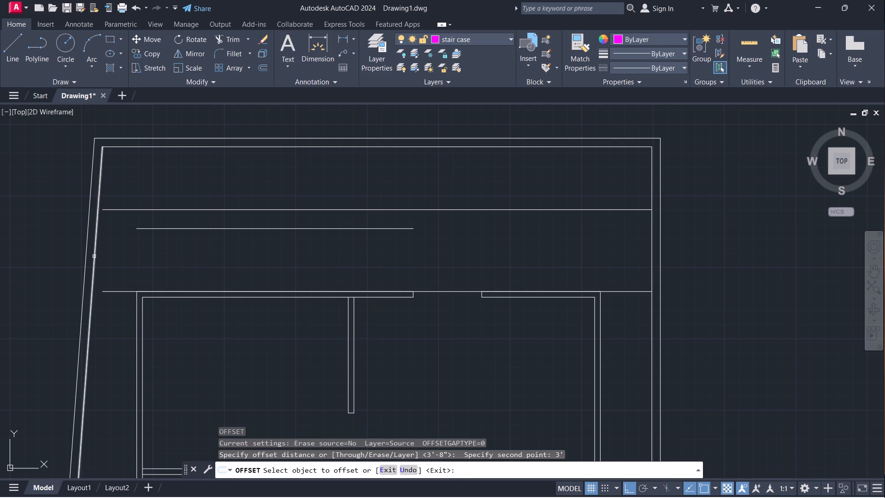
click(94, 256)
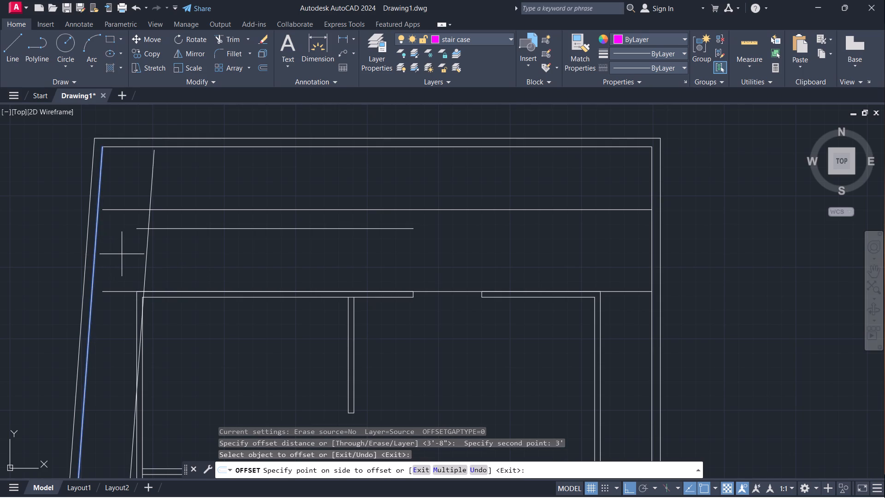
click(122, 251)
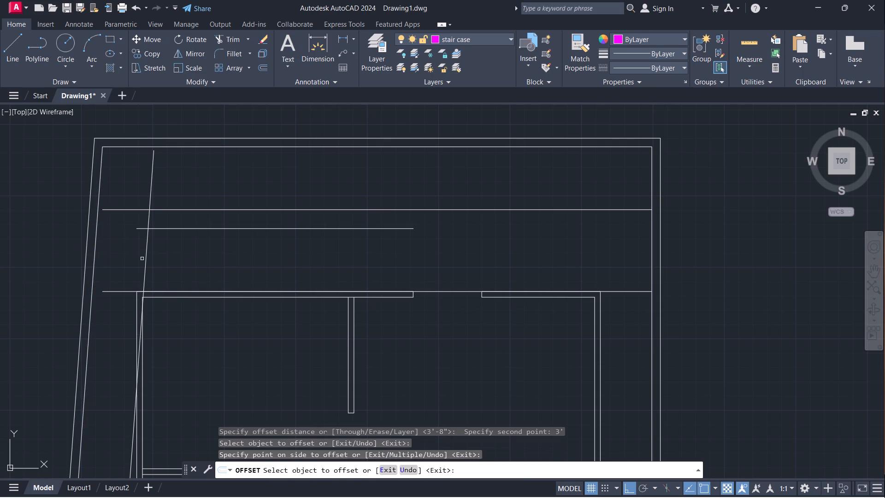
key(Escape)
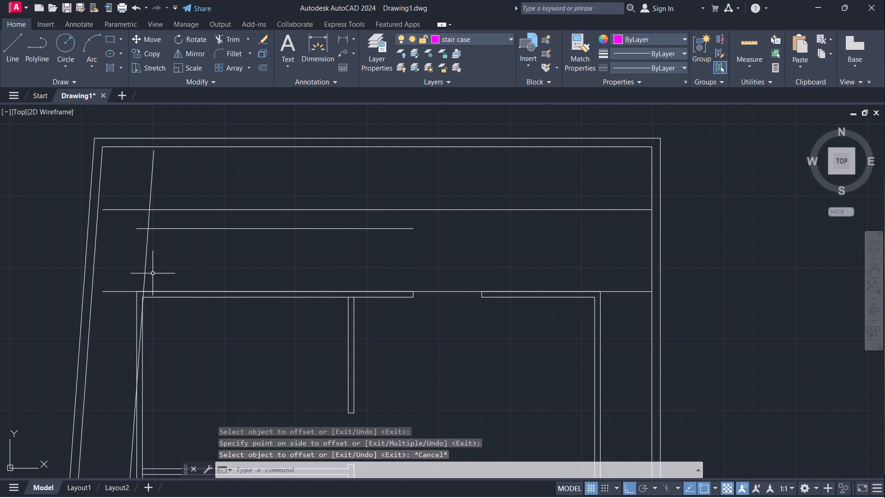
Draw a vertical stair case line from where the slanted guide meets the house's north wall up to the boundary's inner north line.
key(l)
key(Return)
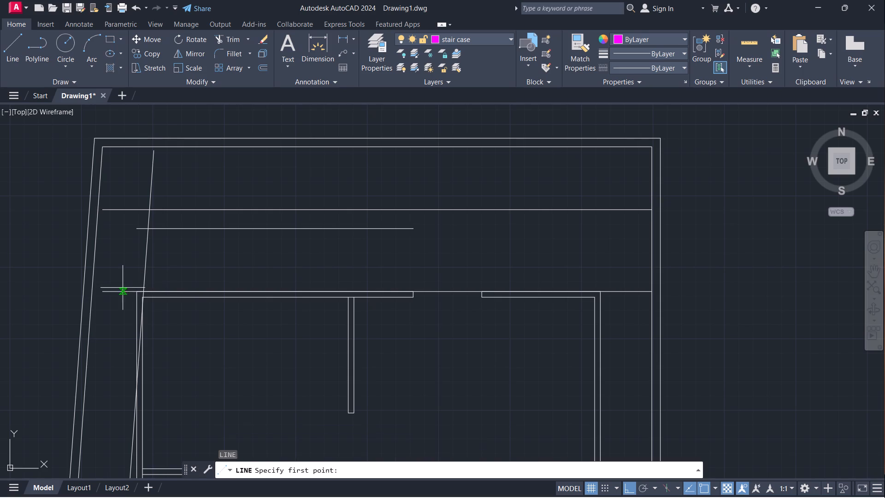
click(146, 294)
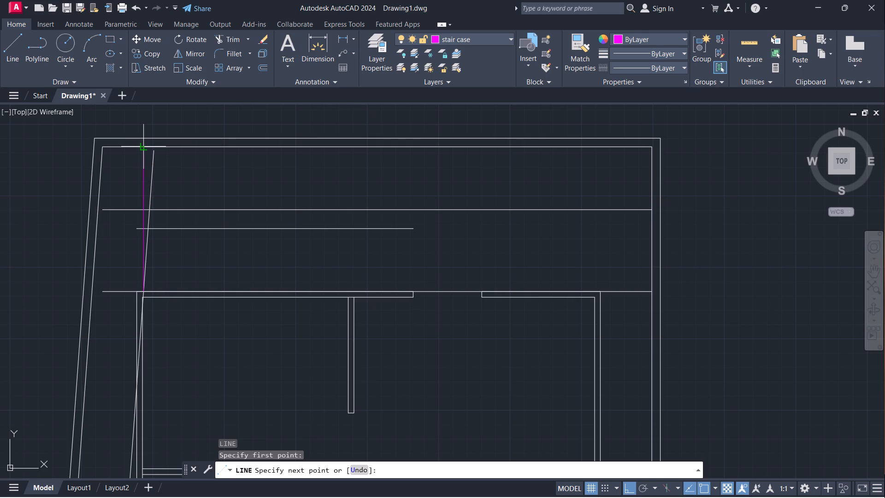
click(143, 150)
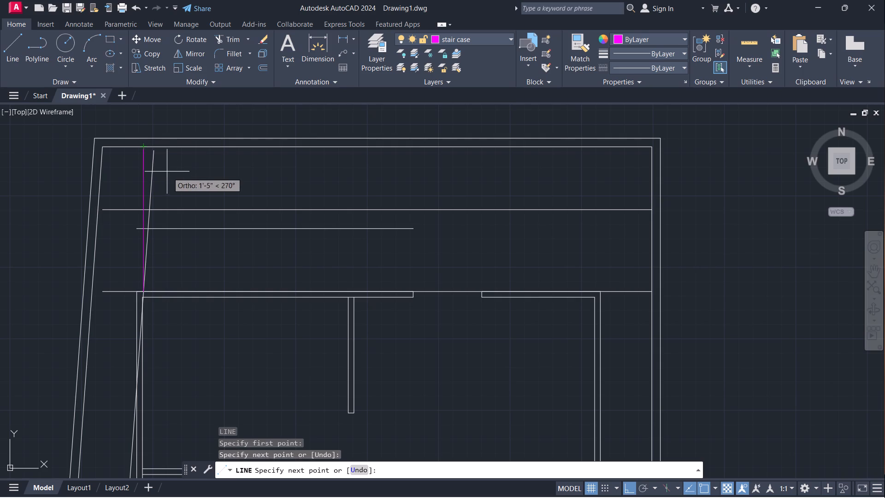
key(Escape)
Erase the slanted 3' guide line and the long horizontal guide line running along the house's north wall.
click(152, 172)
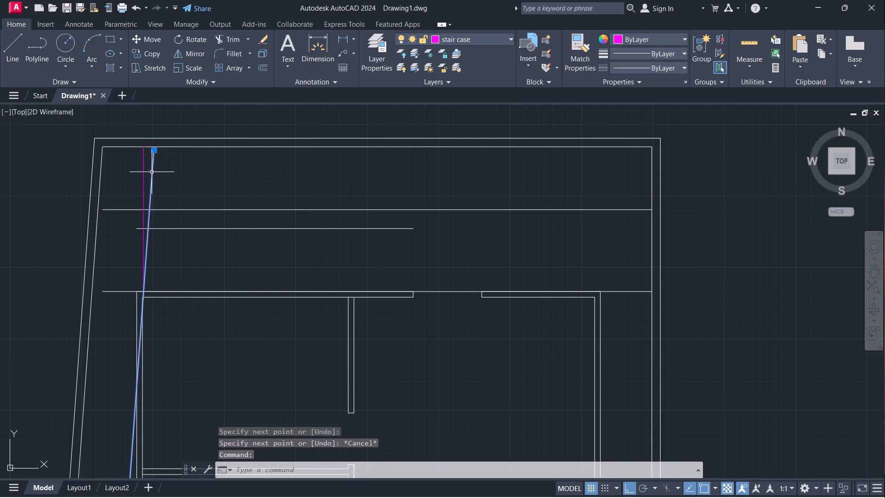
key(e)
key(Return)
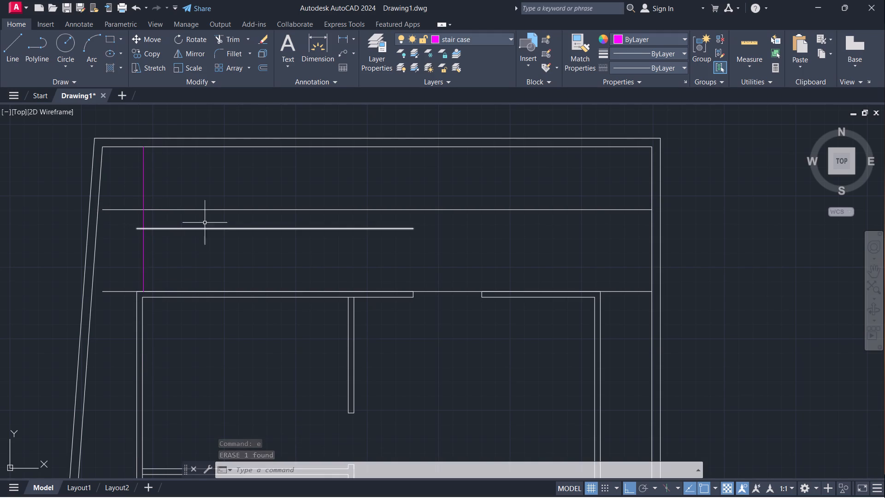
click(628, 292)
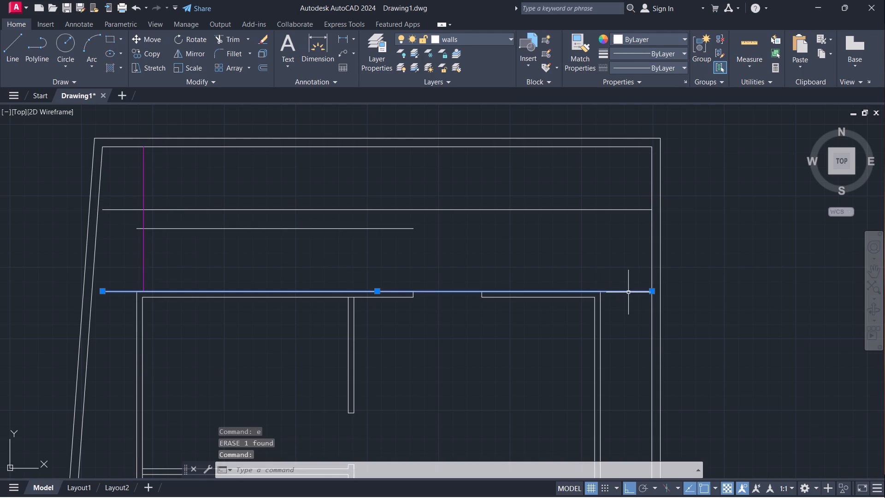
key(e)
key(Return)
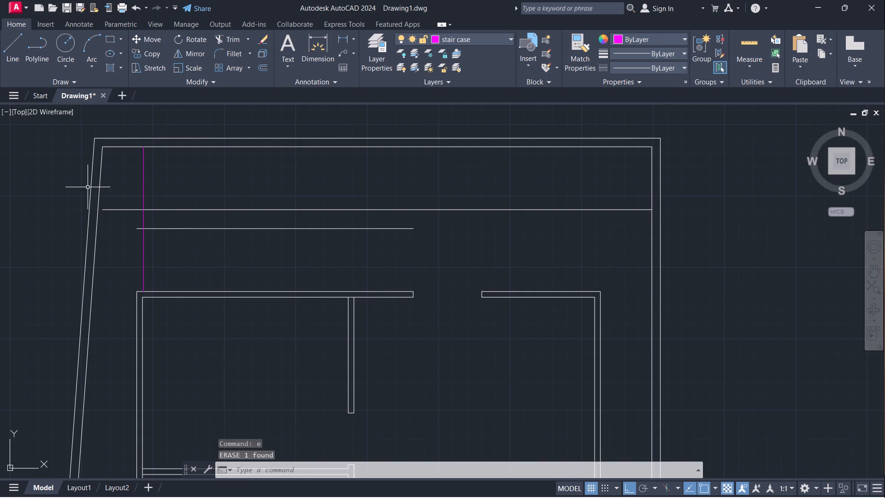
Measure the horizontal distance from the boundary's inner northwest corner to the vertical stair line with a linear dimension.
click(342, 37)
click(105, 152)
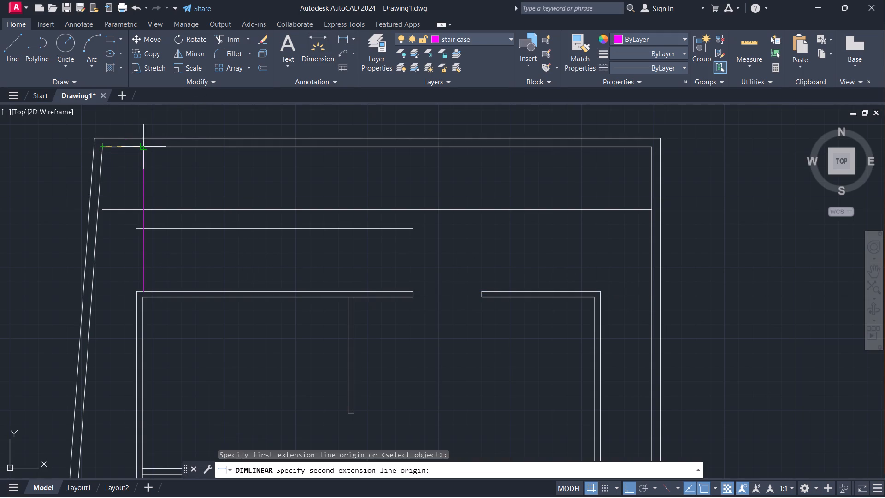
click(145, 148)
scroll(138, 178, up, 2)
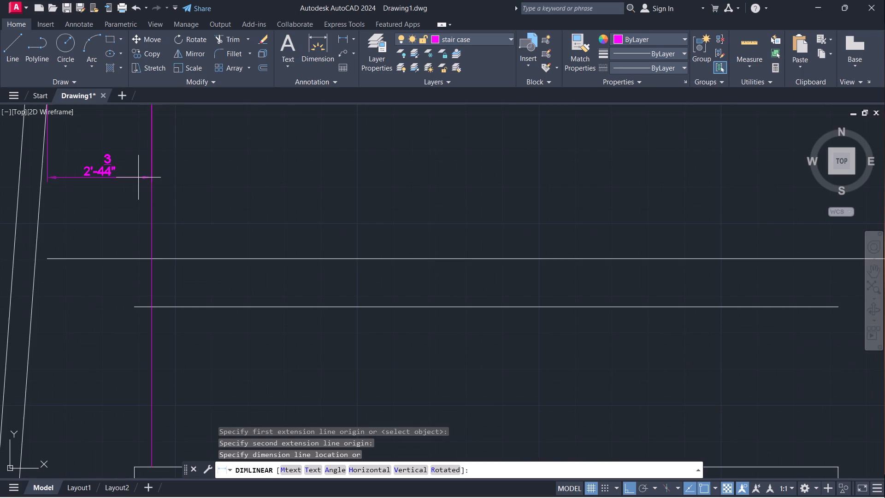
scroll(138, 178, down, 2)
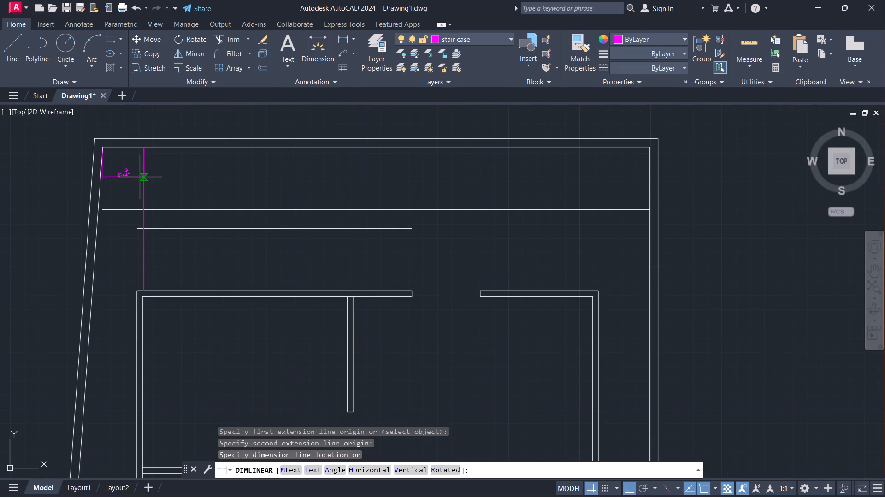
scroll(140, 177, up, 1)
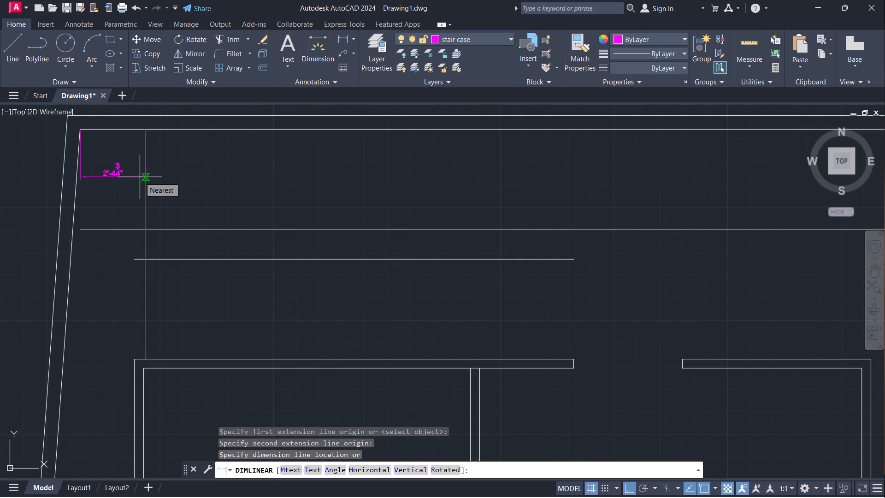
key(Escape)
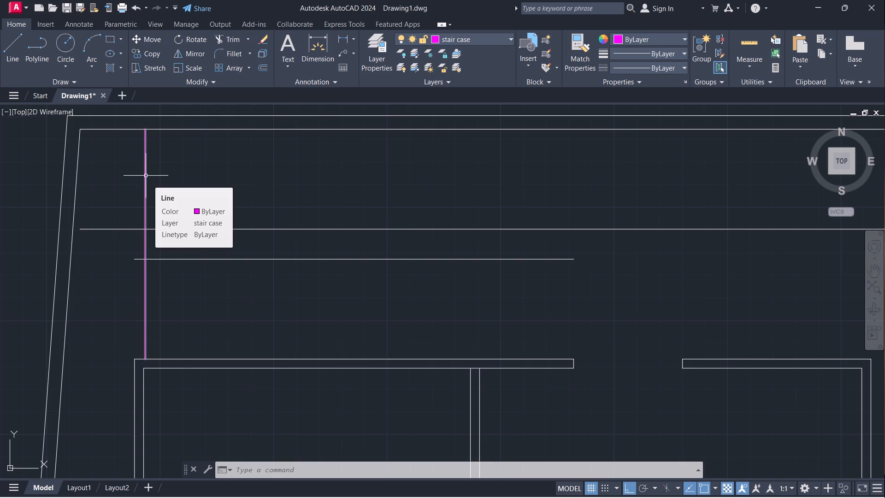
Offset the vertical stair line 7.75" east.
click(146, 176)
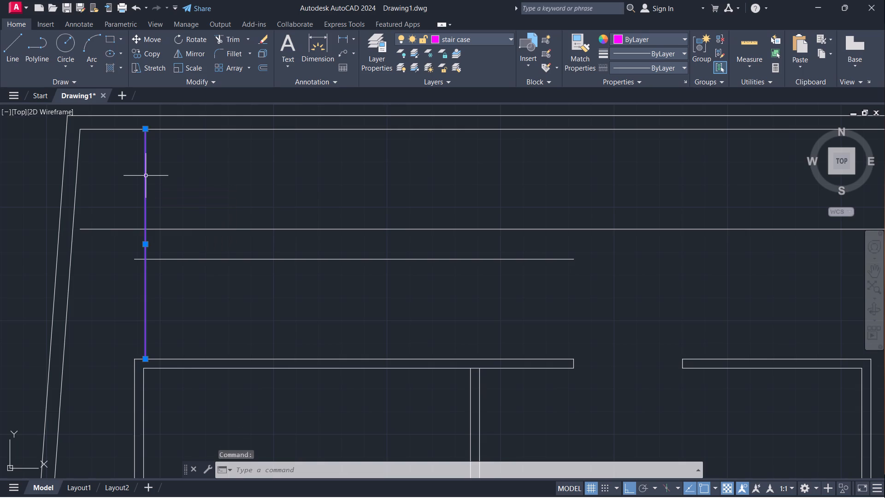
key(o)
key(Return)
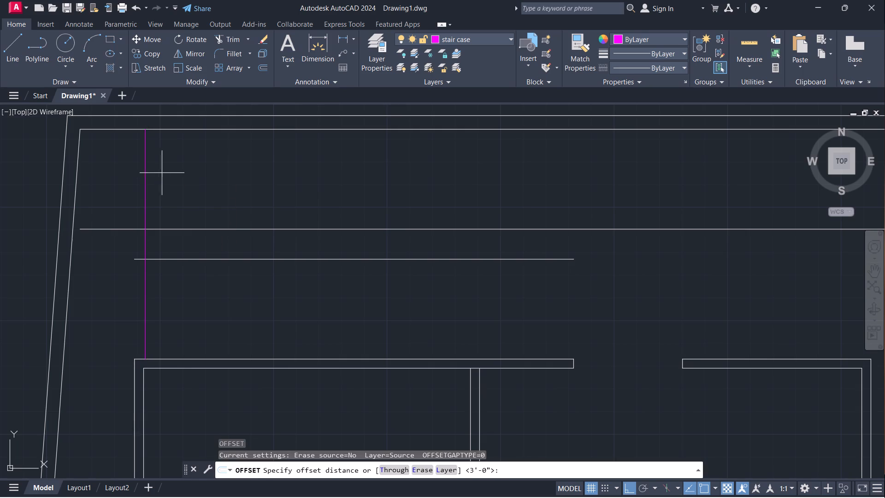
click(144, 180)
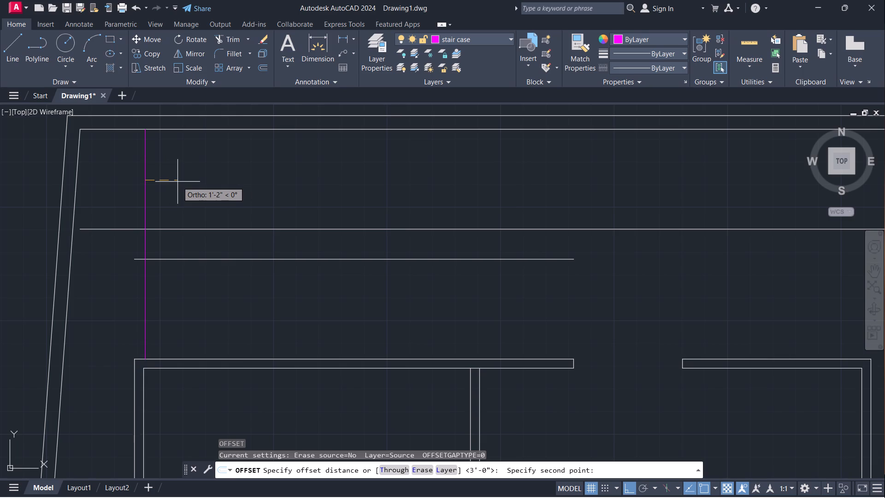
text(7.75)
key(shift+quotedbl)
key(Return)
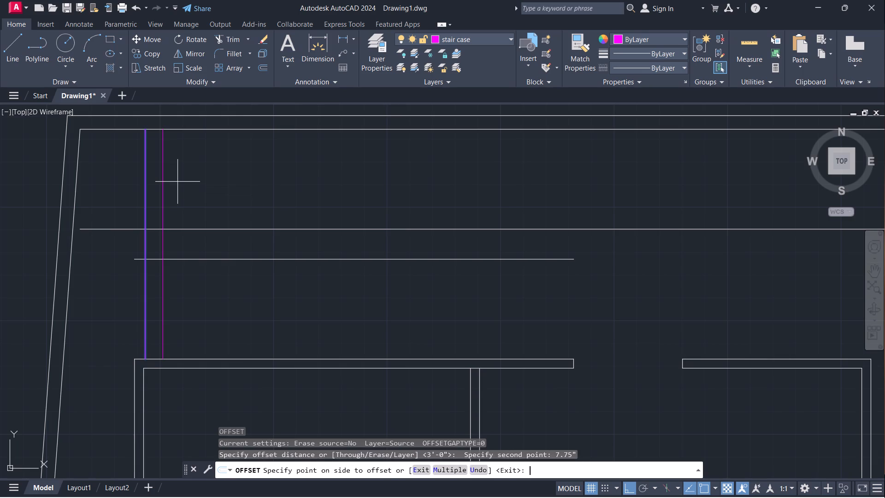
click(177, 182)
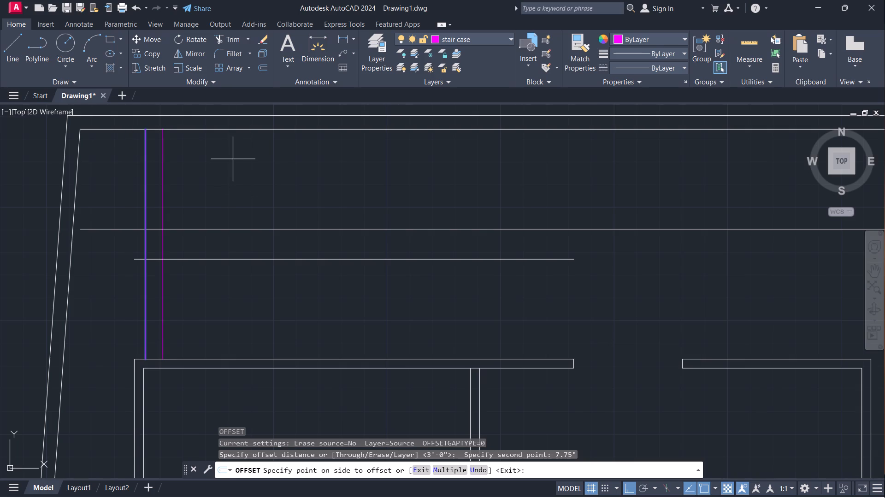
click(234, 163)
Measure the horizontal distance from the boundary's inner northwest corner to the new offset stair line.
click(342, 40)
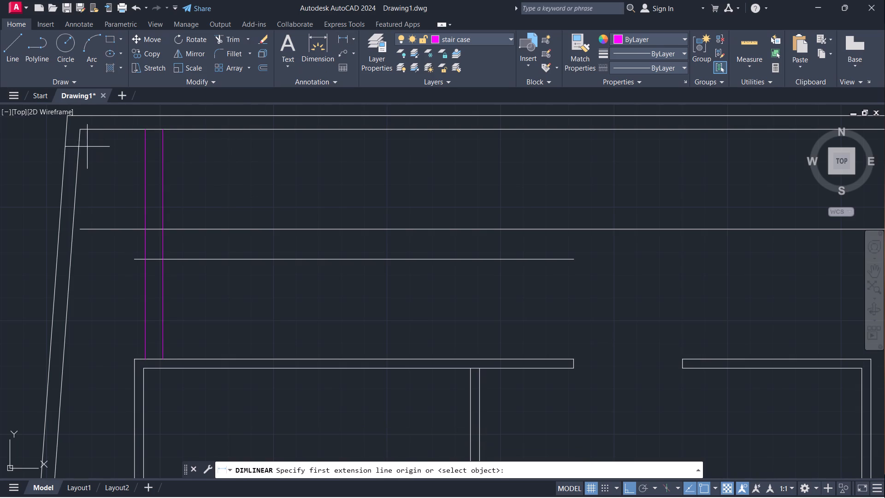
click(82, 133)
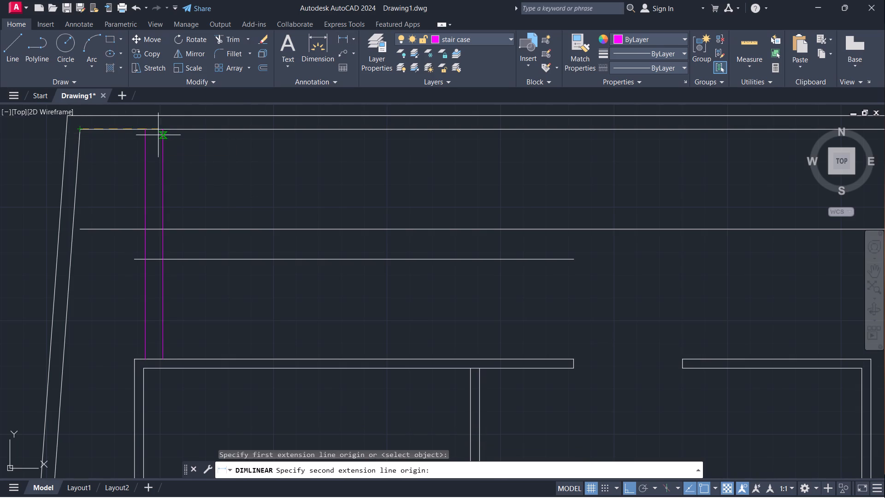
click(162, 131)
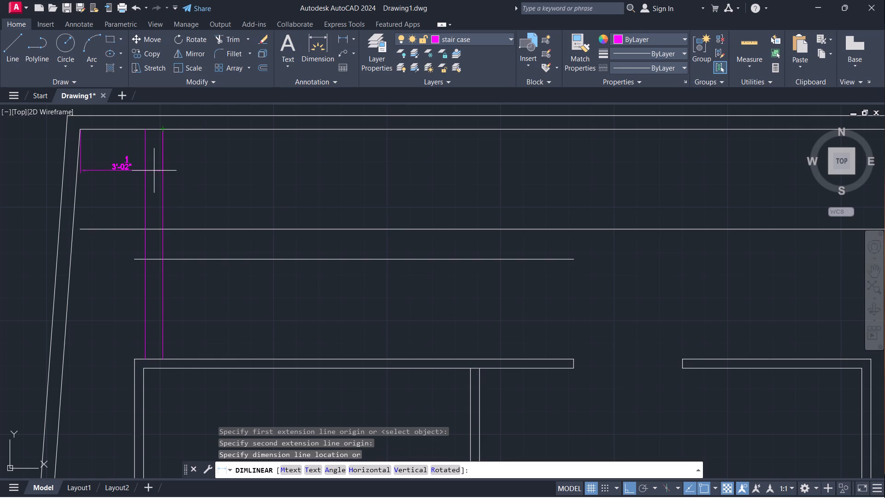
key(Escape)
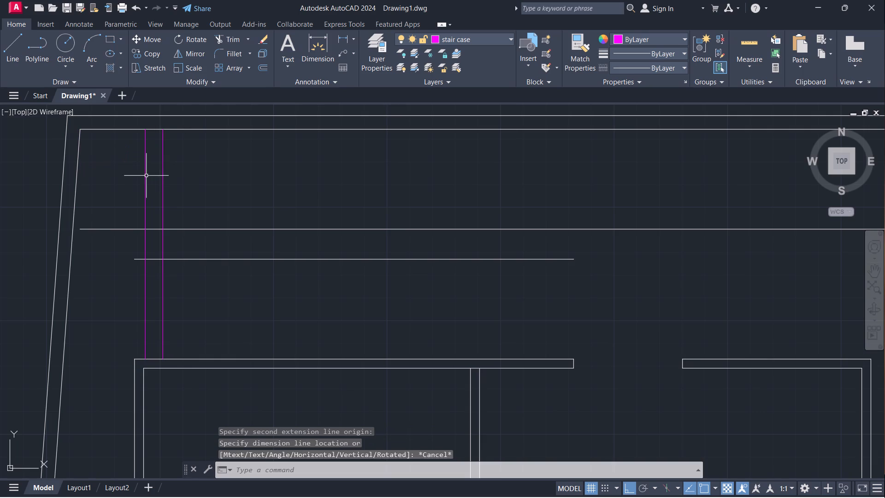
Erase the western of the two vertical stair lines, keeping the offset line to its east.
click(146, 175)
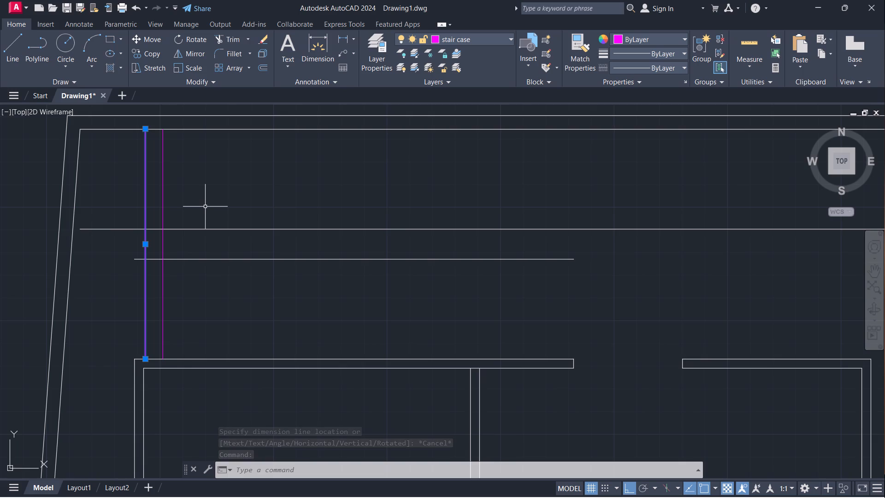
key(e)
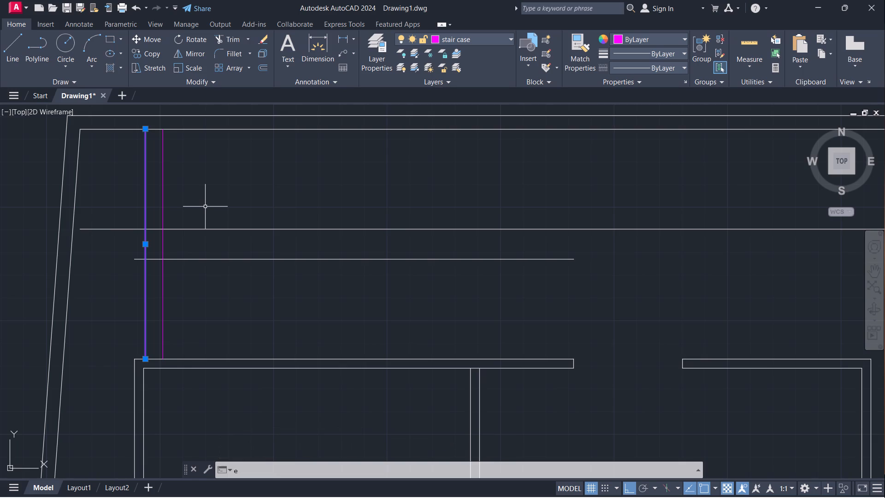
key(Return)
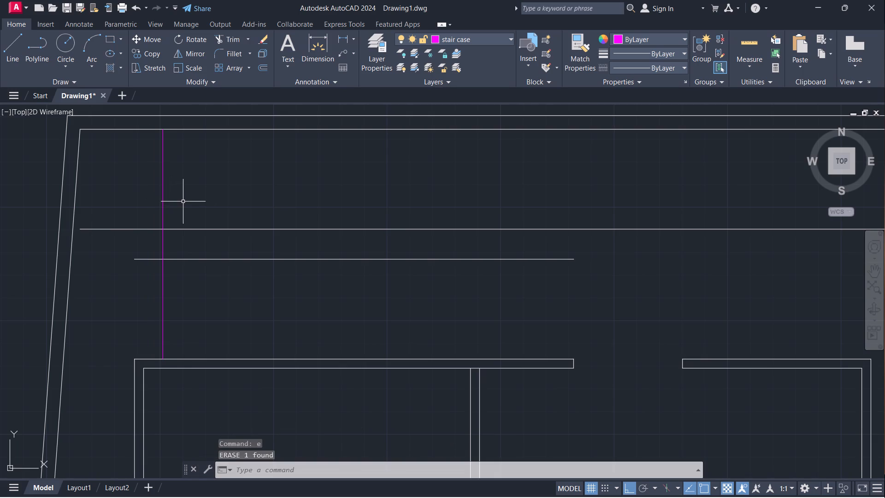
Copy the remaining vertical stair line eastward as an array of 11 items spaced 1' apart.
scroll(187, 210, down, 1)
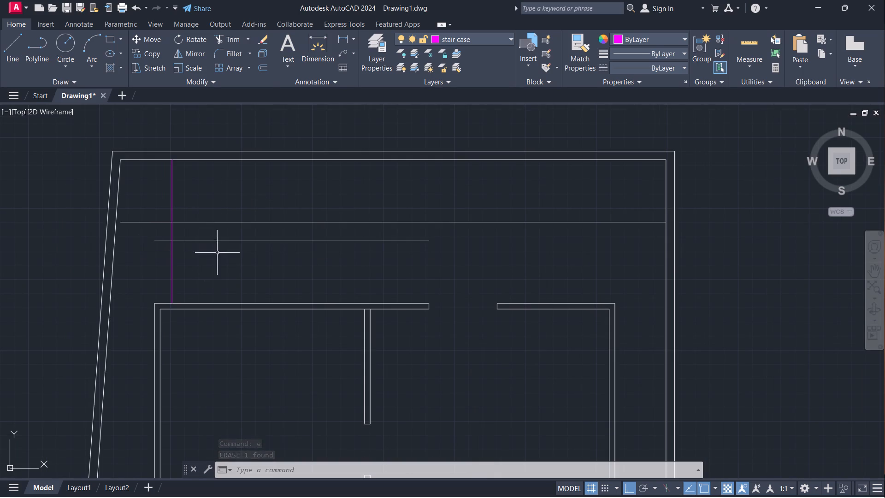
click(171, 166)
text(co)
key(Return)
click(175, 163)
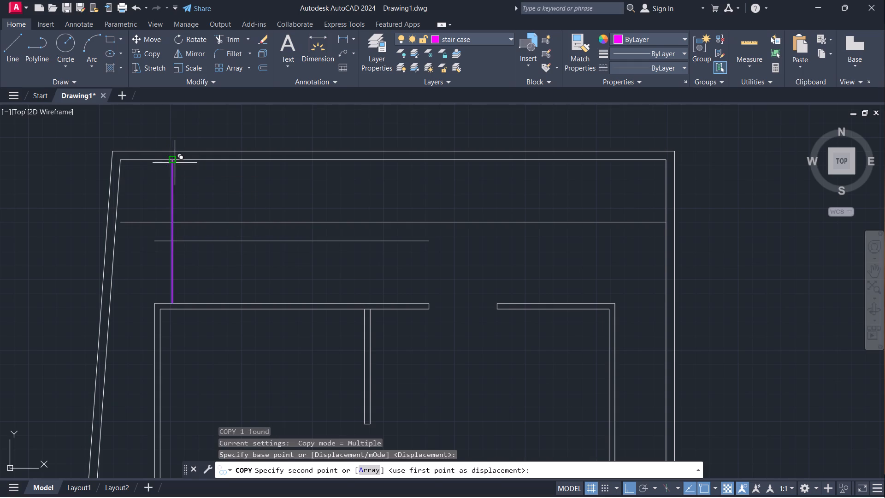
key(a)
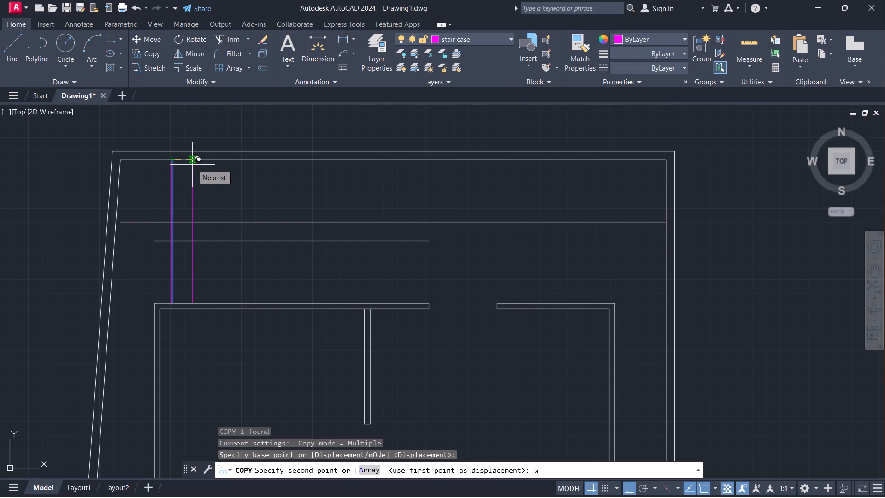
key(Return)
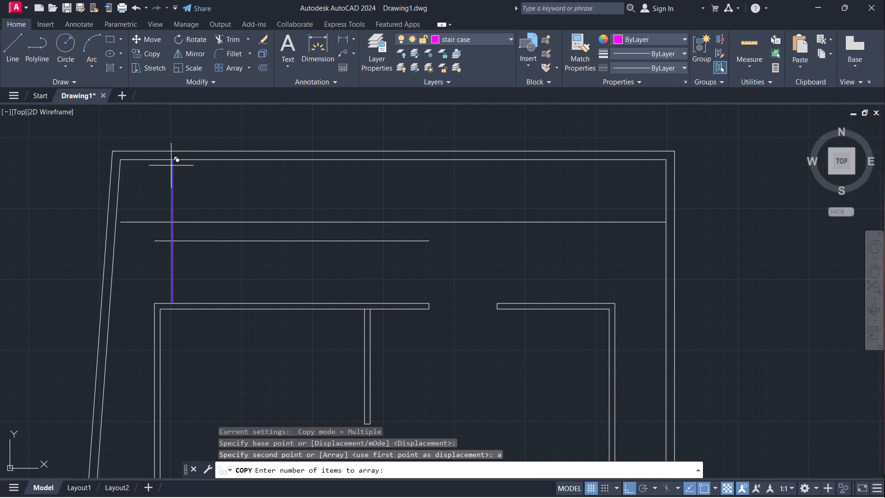
text(11)
key(Return)
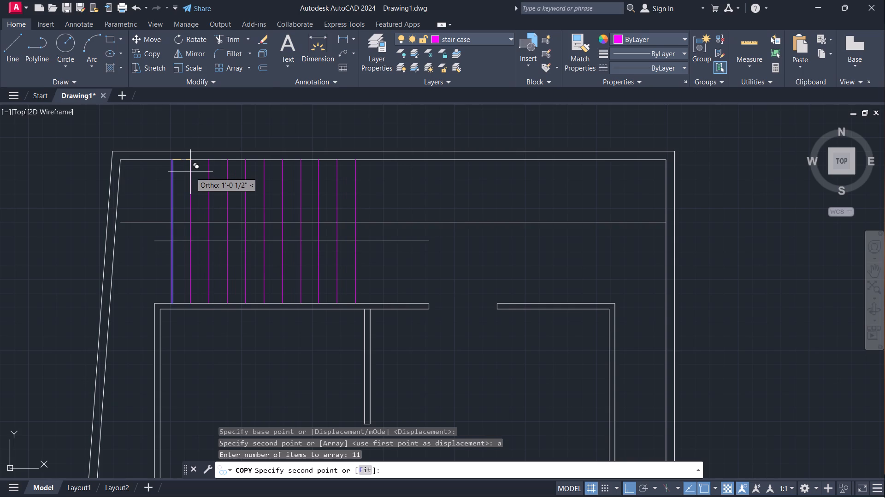
text(1')
key(Return)
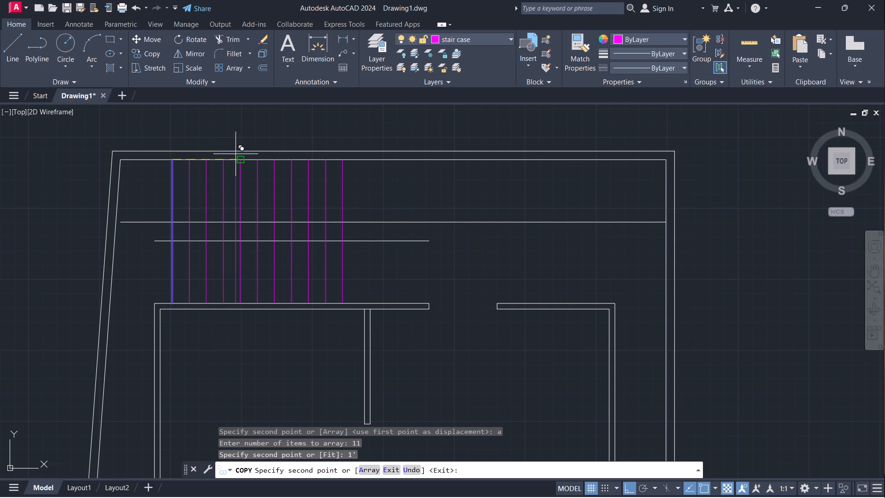
key(Escape)
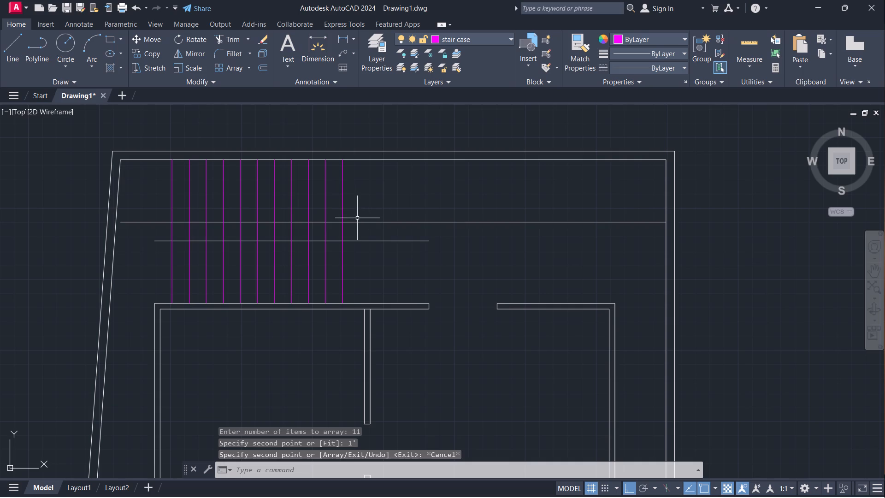
Trim the two horizontal stair lines where they extend past the westernmost and easternmost tread lines.
text(tr)
key(Return)
drag(358, 214, 366, 253)
drag(154, 213, 158, 241)
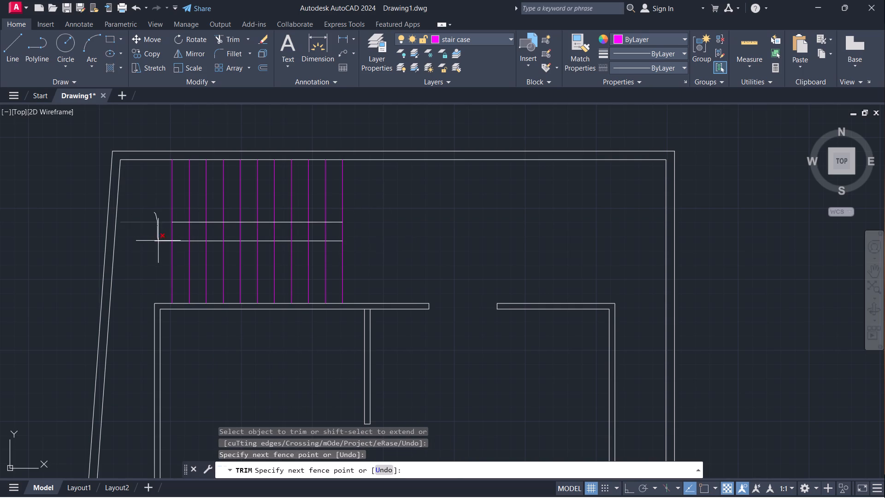
drag(158, 241, 161, 247)
scroll(145, 238, up, 1)
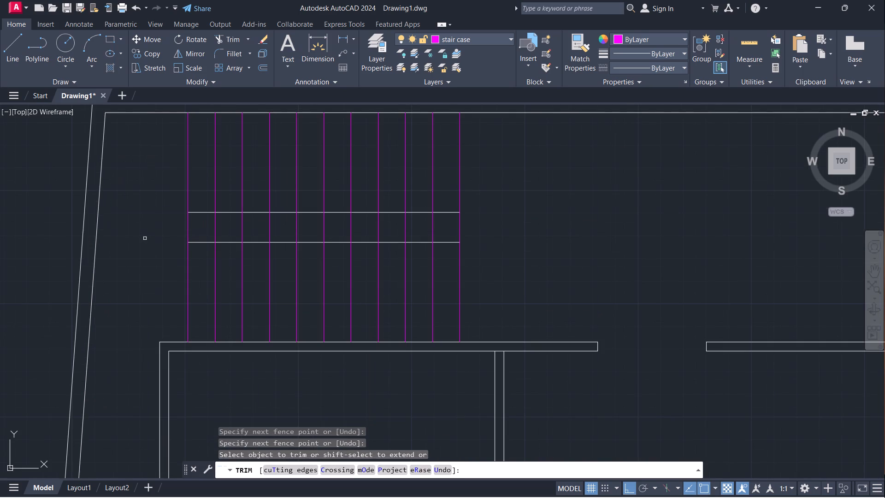
middle_drag(144, 239, 154, 281)
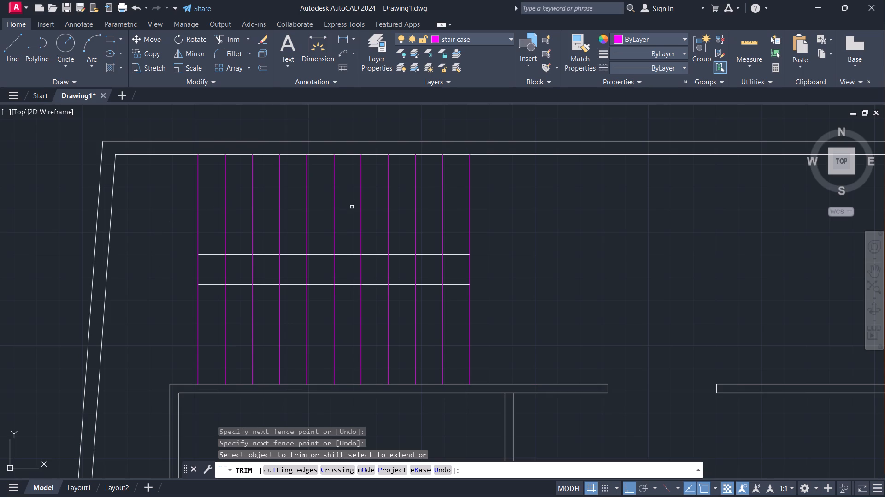
key(l)
key(Return)
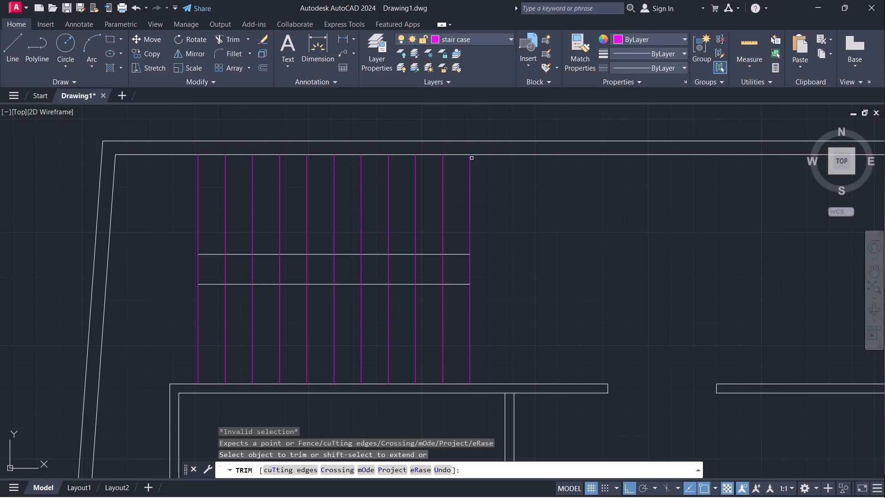
key(Escape)
Draw the staircase outline from the last tread's north end along the boundary's inner north and west faces, then east to that tread's south end.
key(l)
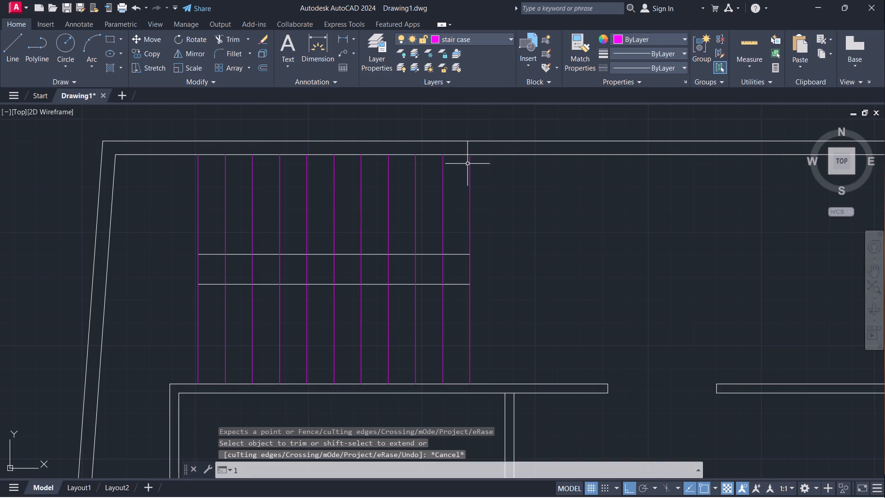
key(Return)
click(468, 158)
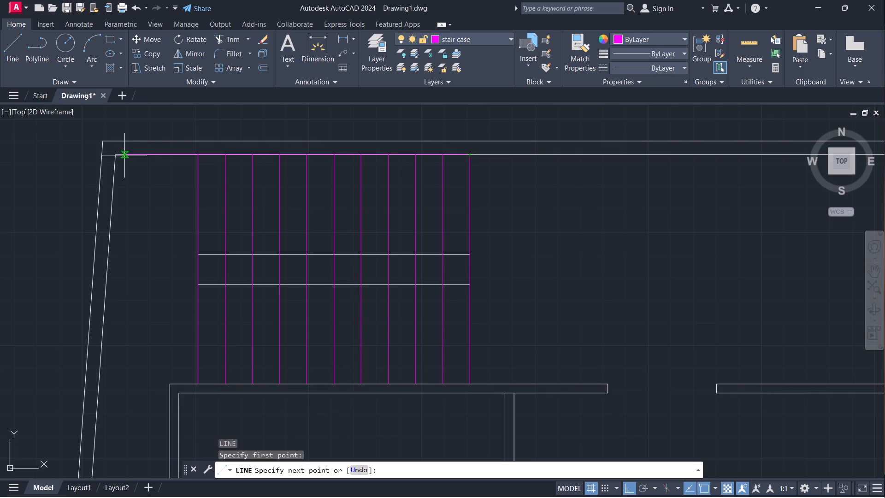
click(118, 154)
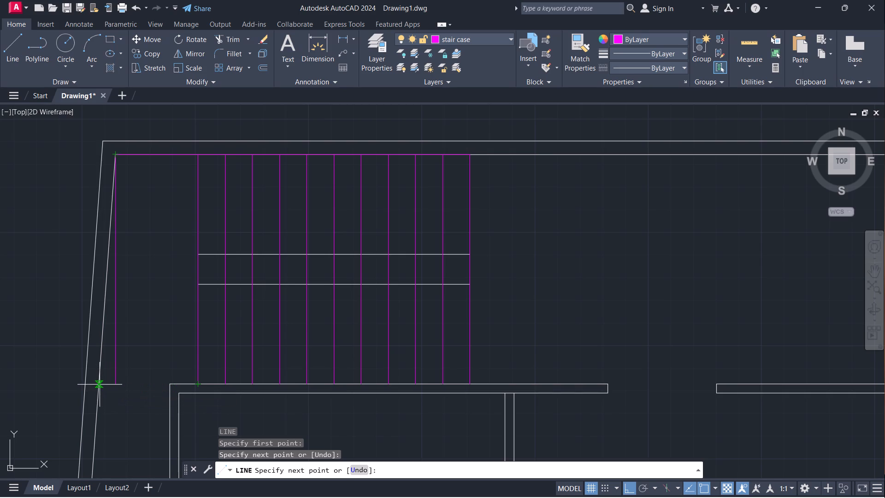
key(F8)
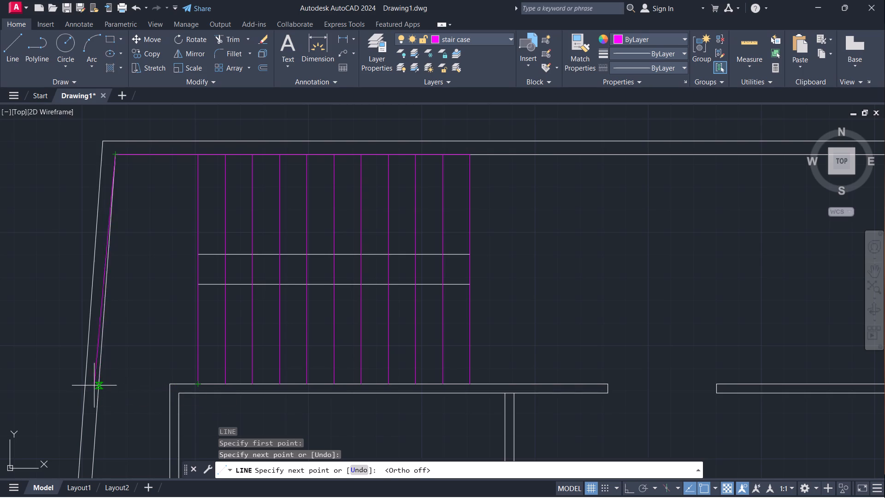
scroll(99, 381, up, 2)
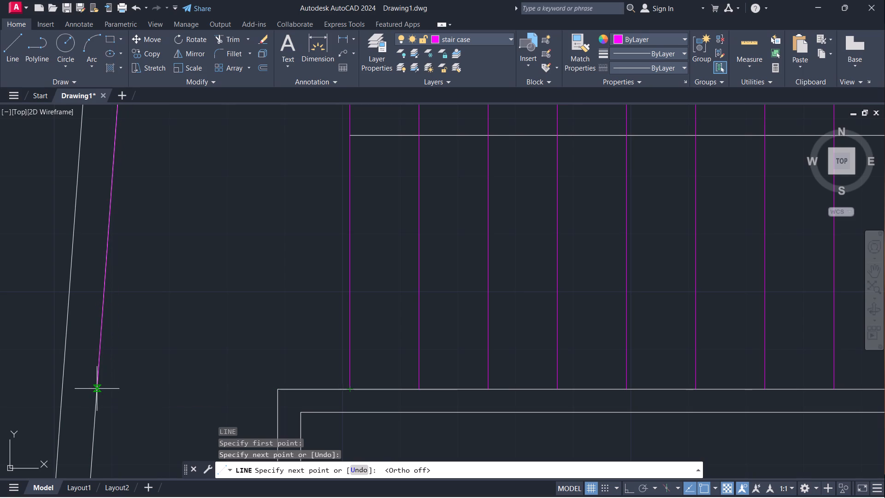
click(97, 389)
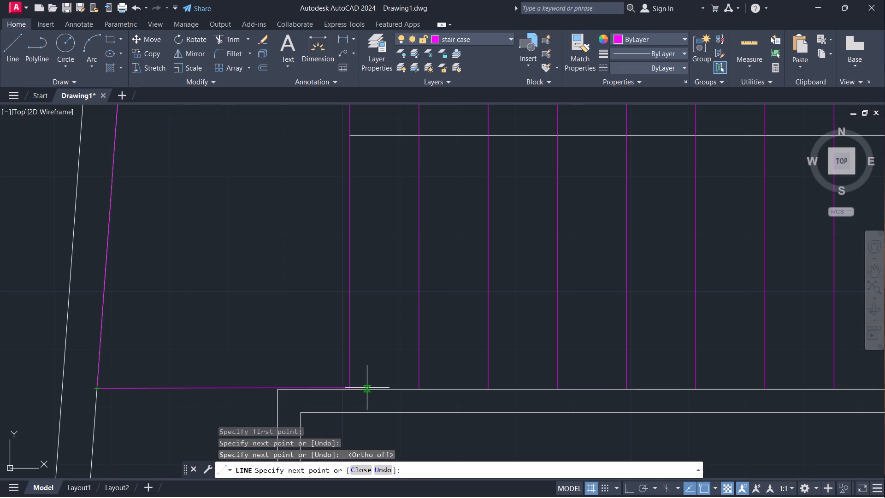
key(F8)
scroll(368, 384, down, 3)
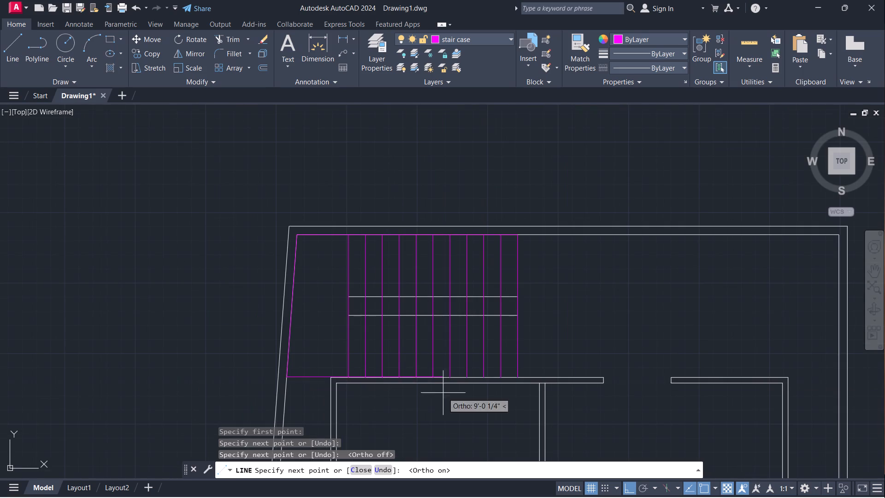
scroll(519, 373, up, 3)
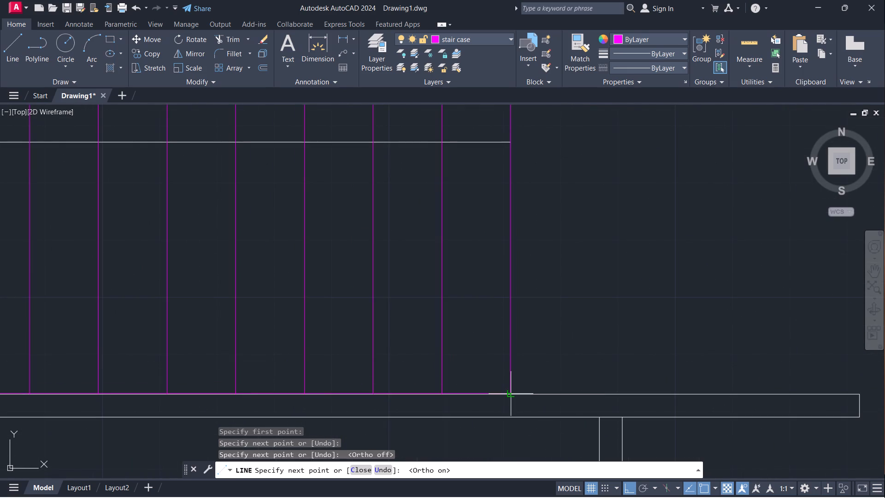
click(508, 397)
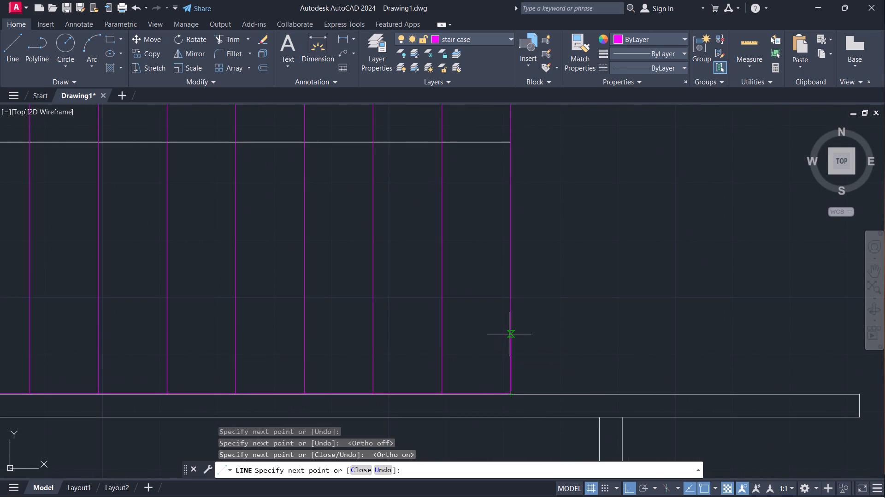
key(Escape)
Move the two horizontal lines between the stair flights from the walls layer to the stair case layer.
scroll(513, 308, down, 3)
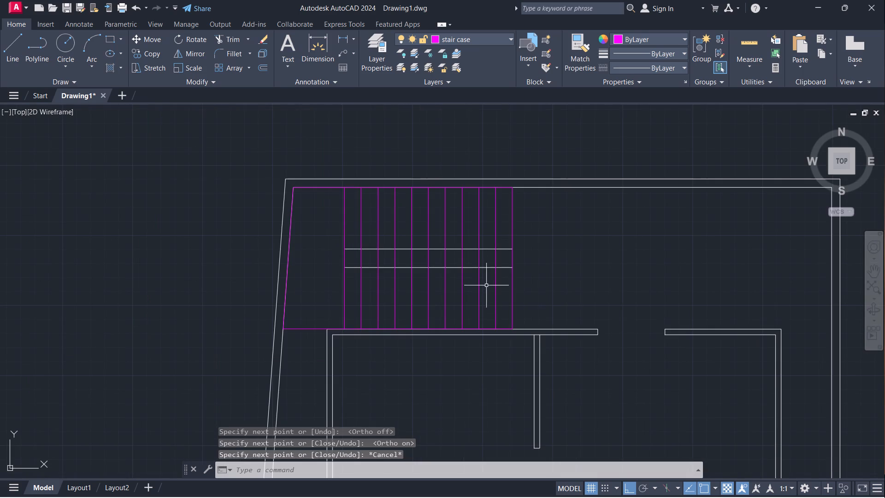
click(488, 249)
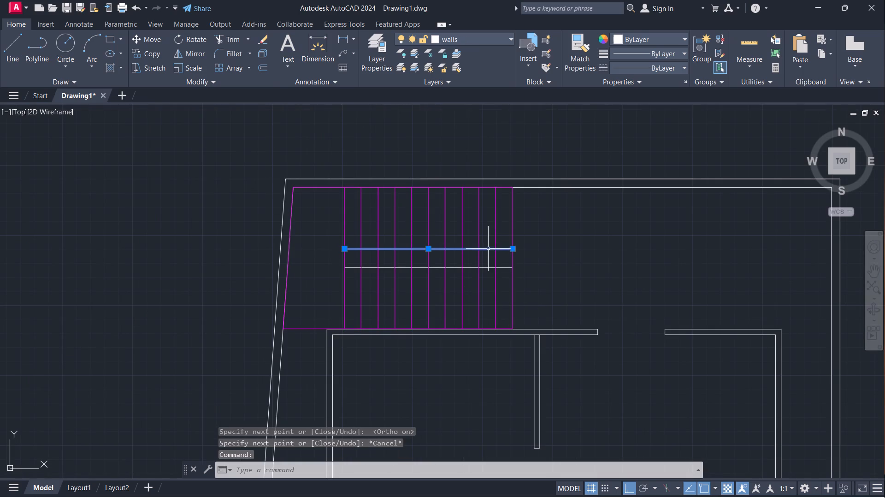
click(486, 267)
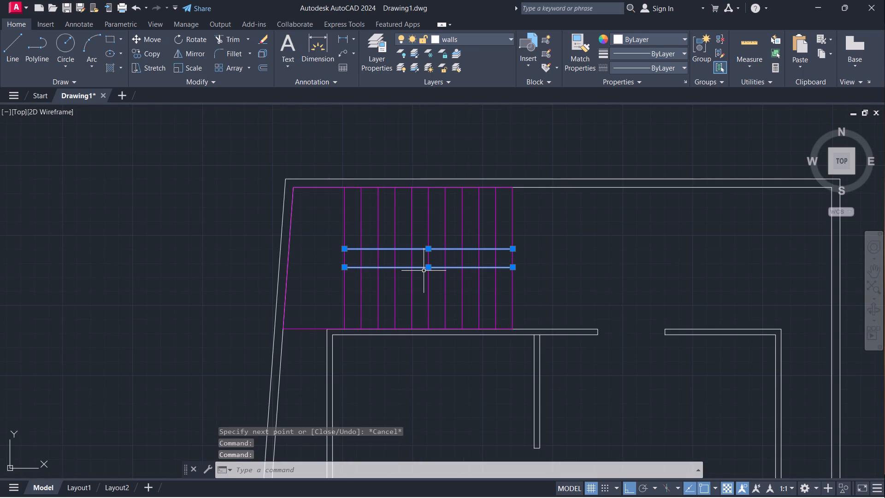
key(ctrl+1)
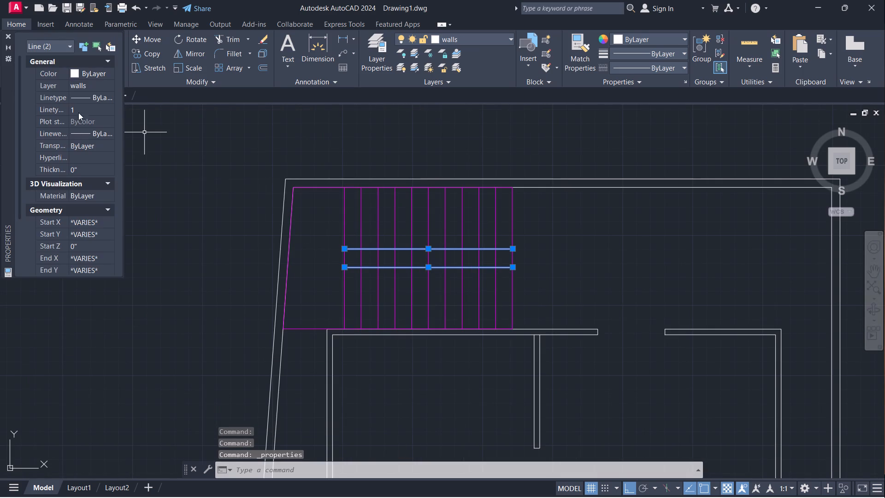
click(103, 84)
click(107, 83)
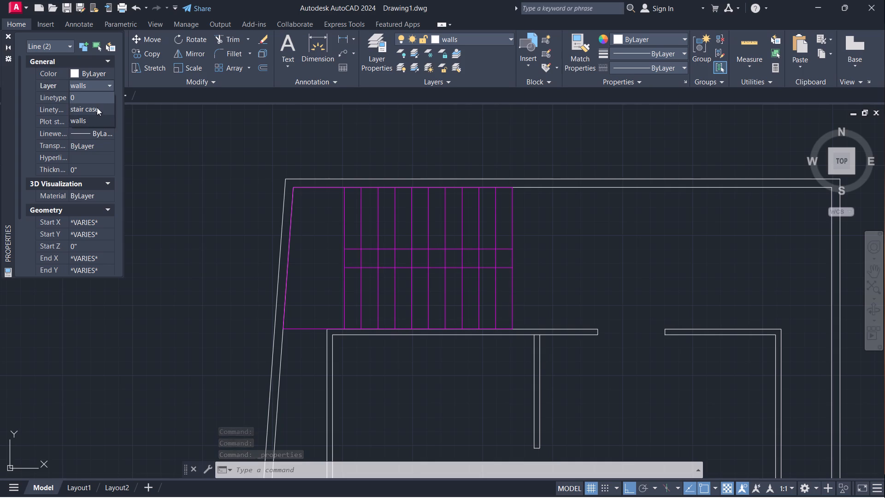
click(88, 107)
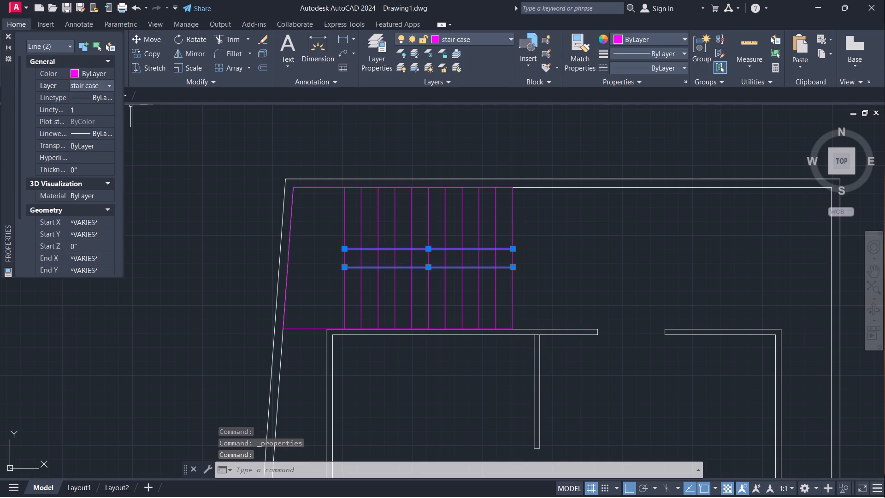
click(5, 34)
scroll(50, 97, down, 1)
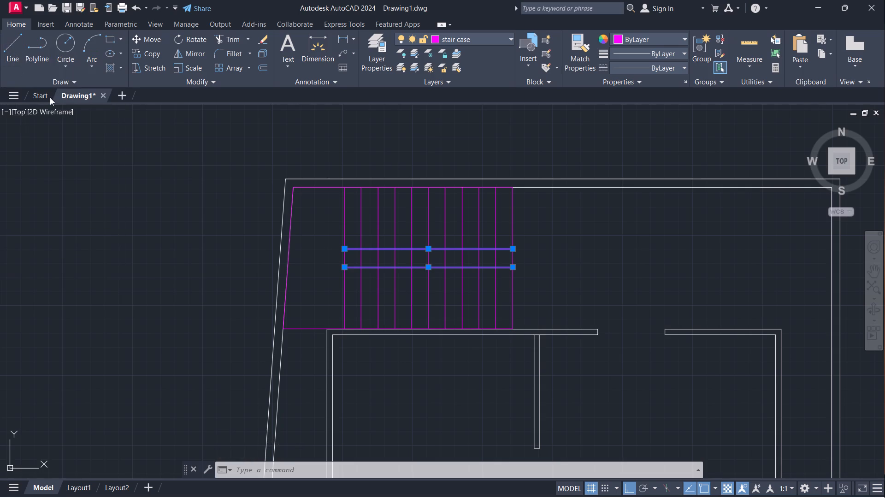
click(74, 159)
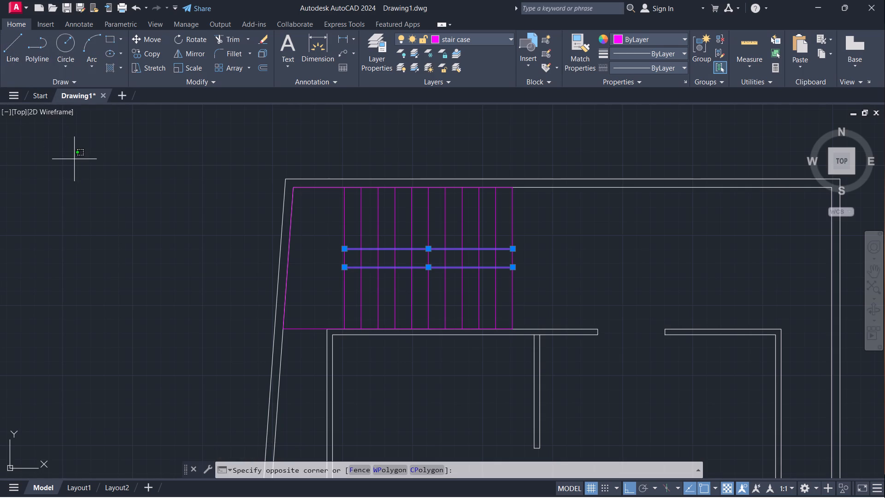
key(Escape)
key(Escape)
Trim the stair tread lines between the two horizontal flight lines, leaving an open gap between the upper and lower flights.
scroll(74, 153, down, 2)
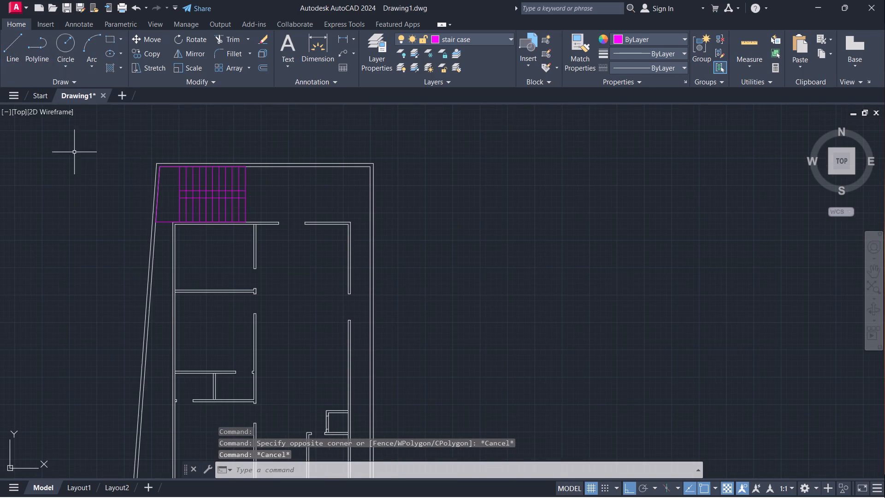
scroll(167, 175, up, 1)
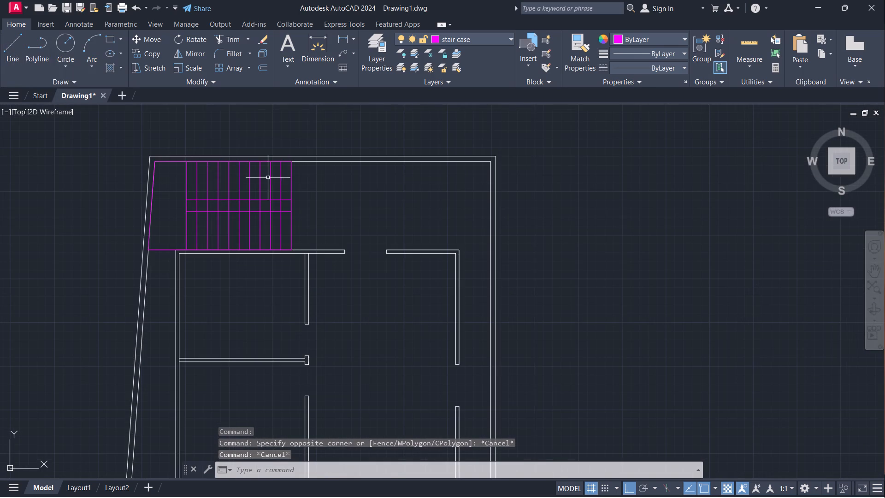
scroll(295, 182, up, 2)
scroll(248, 243, down, 1)
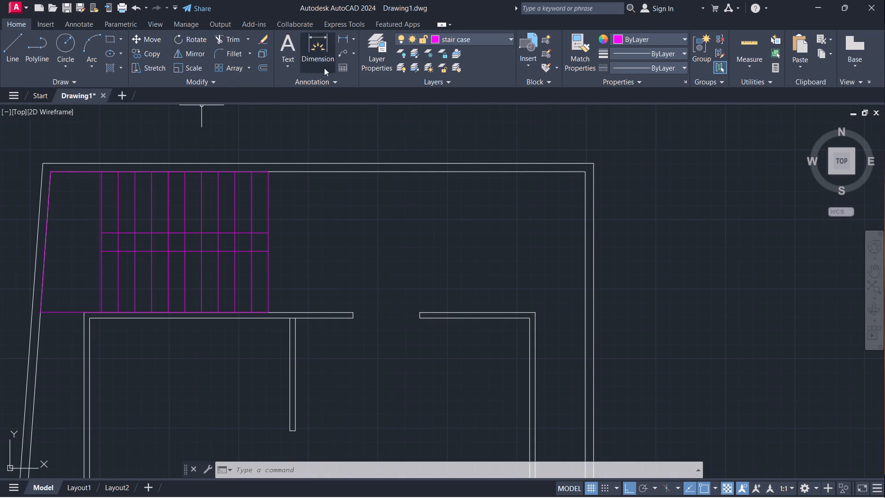
text(tr)
key(Return)
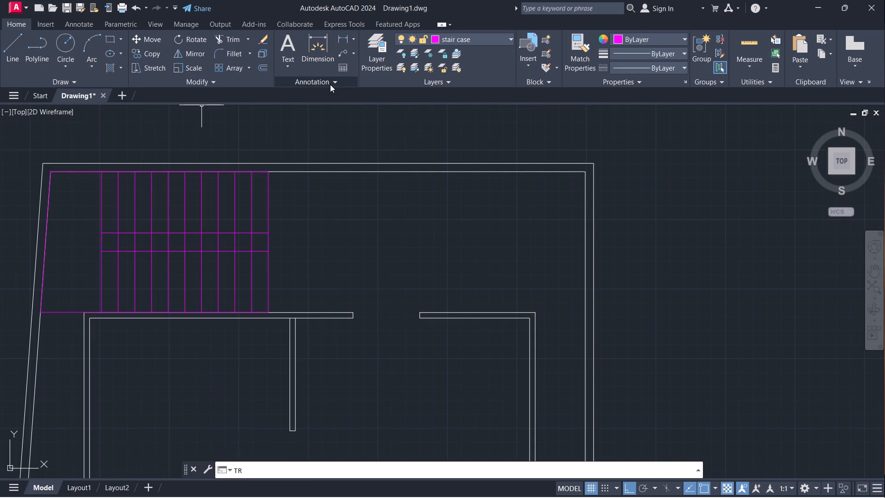
drag(277, 240, 163, 243)
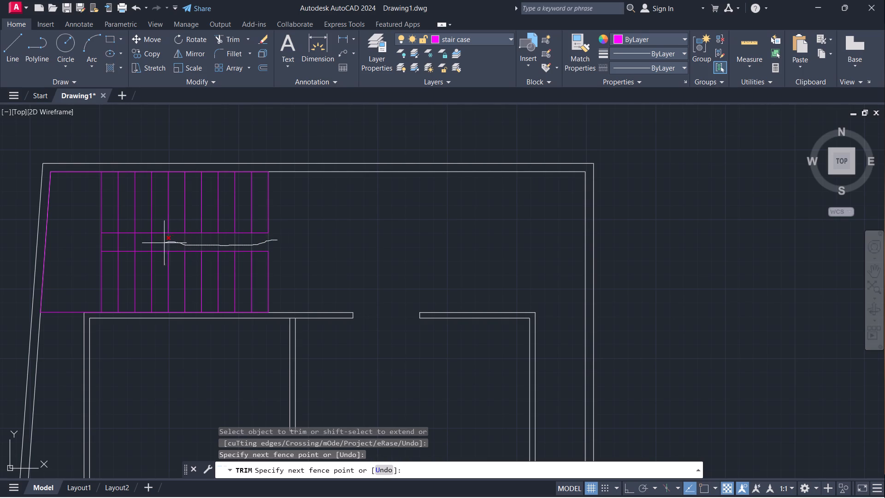
drag(163, 243, 112, 245)
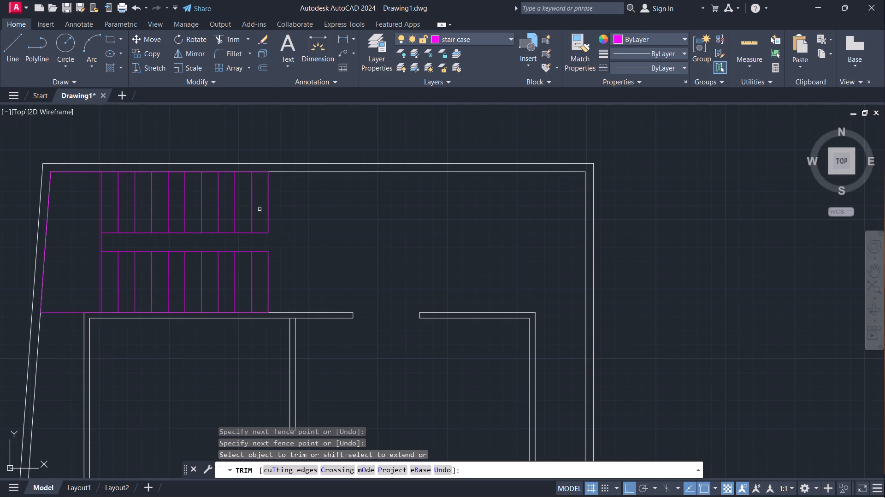
scroll(260, 209, down, 2)
middle_drag(290, 225, 239, 224)
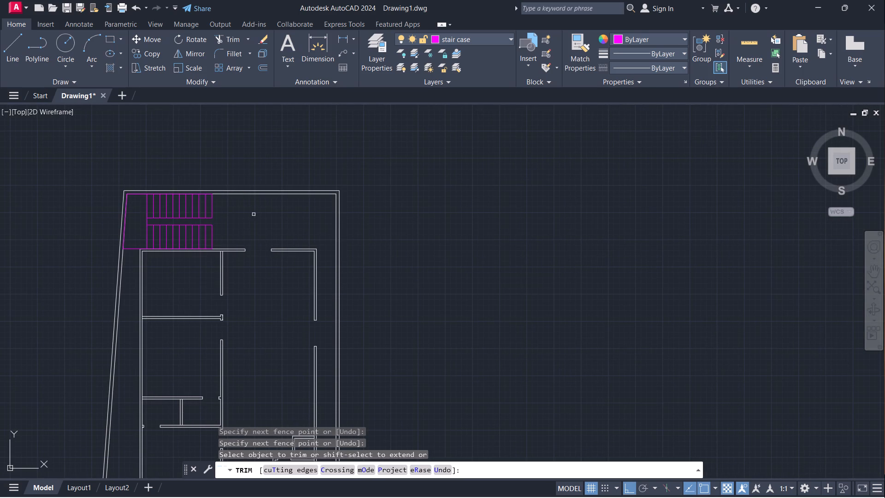
scroll(250, 212, up, 2)
scroll(240, 217, down, 3)
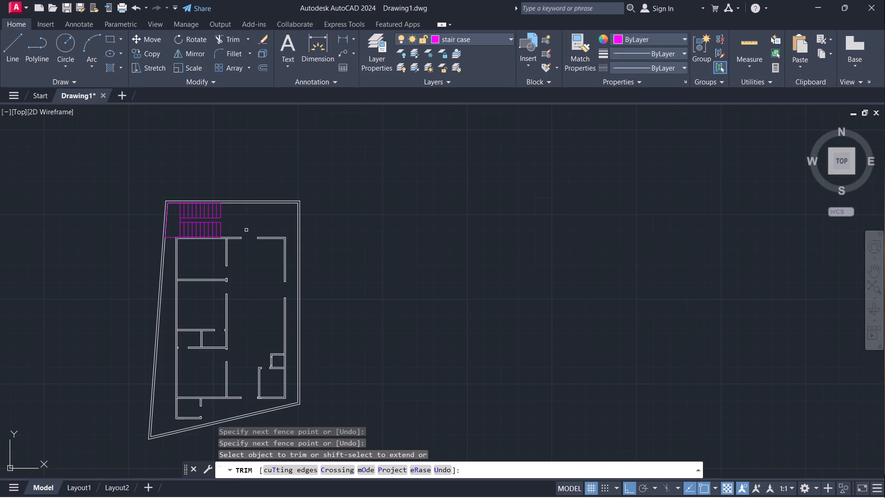
key(Escape)
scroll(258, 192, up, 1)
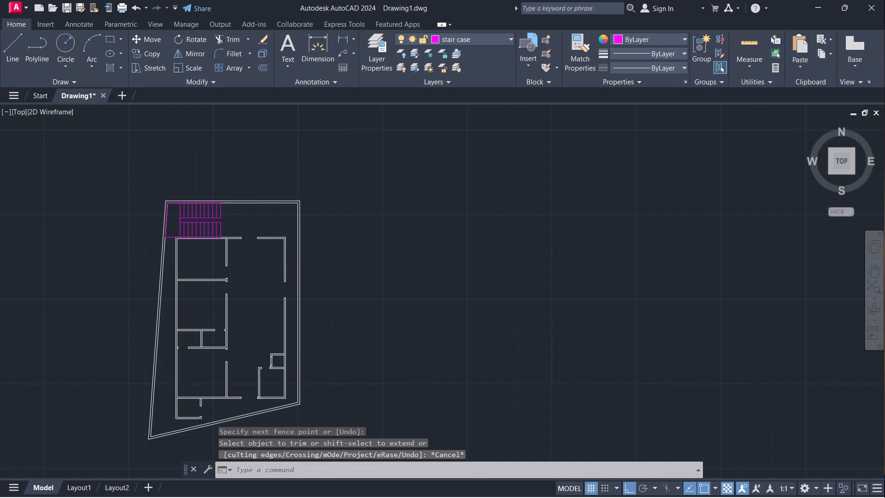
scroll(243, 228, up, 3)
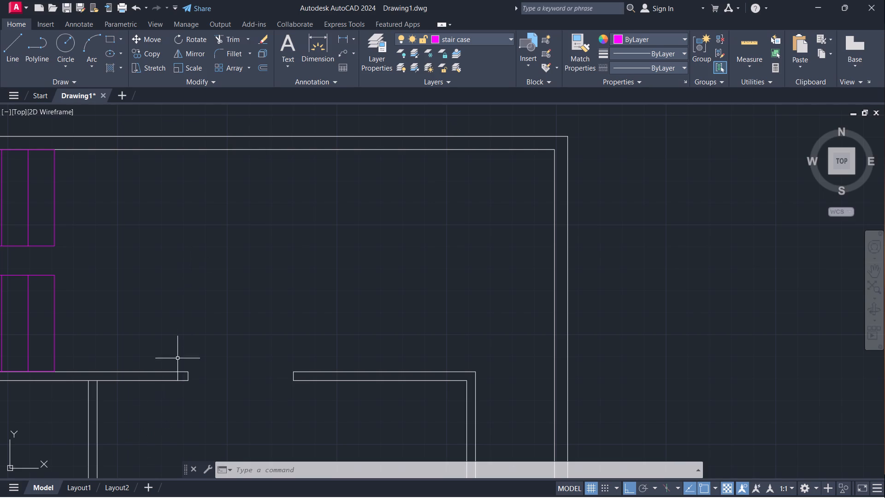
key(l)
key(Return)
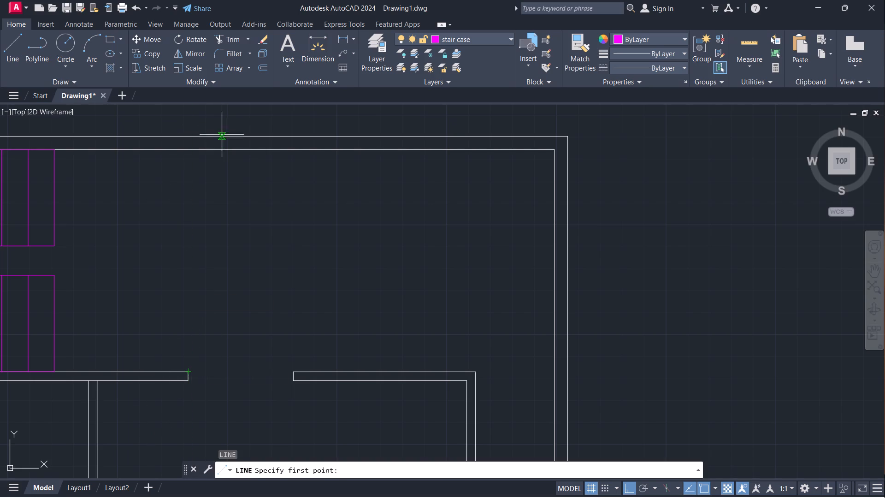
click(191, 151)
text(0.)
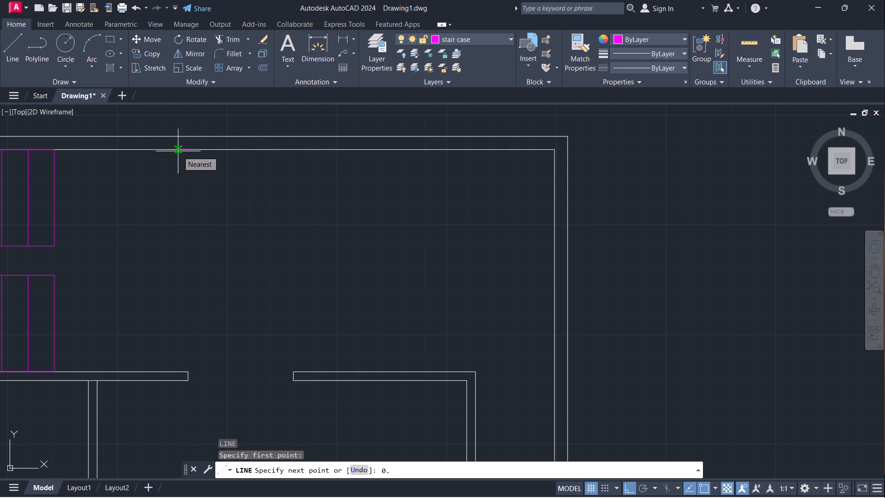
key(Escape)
Draw a 6" guide line west along the boundary's inner north face, starting in line with the north doorway's west jamb.
key(space)
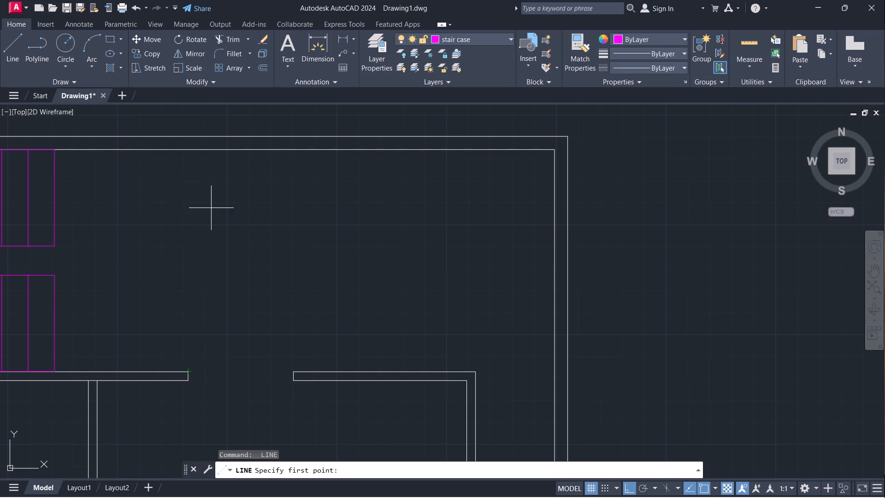
click(190, 152)
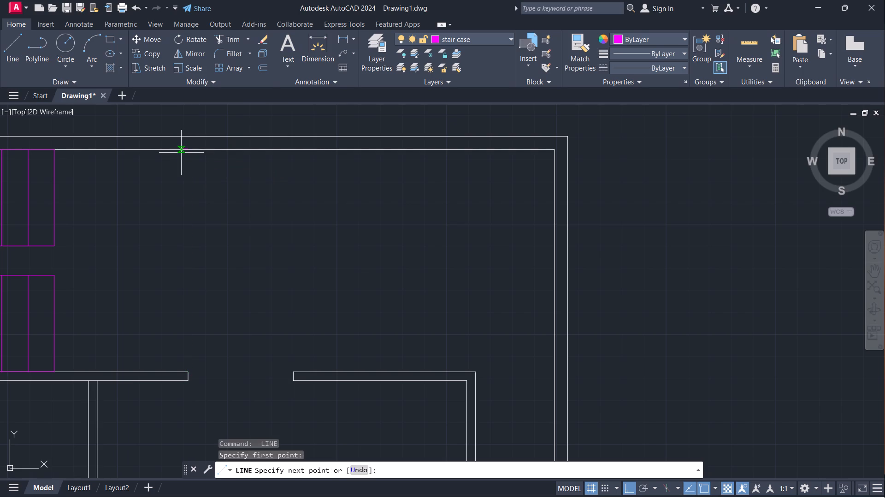
key(6)
key(Return)
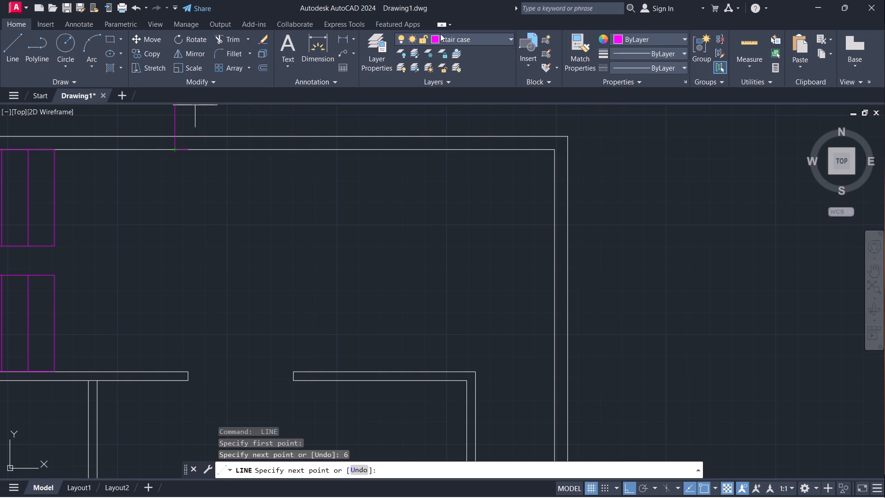
On the walls layer, continue the line north across the boundary wall, 5' east along its outer face, and back to the inner face.
click(478, 39)
click(465, 77)
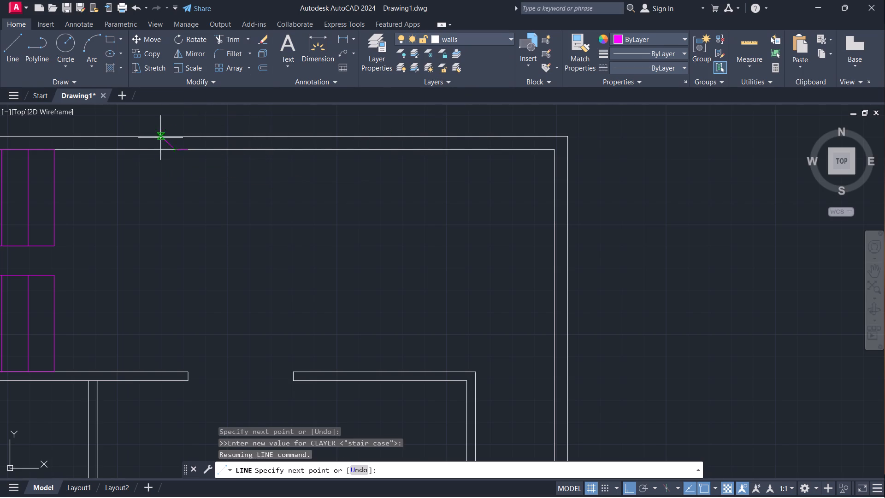
click(173, 135)
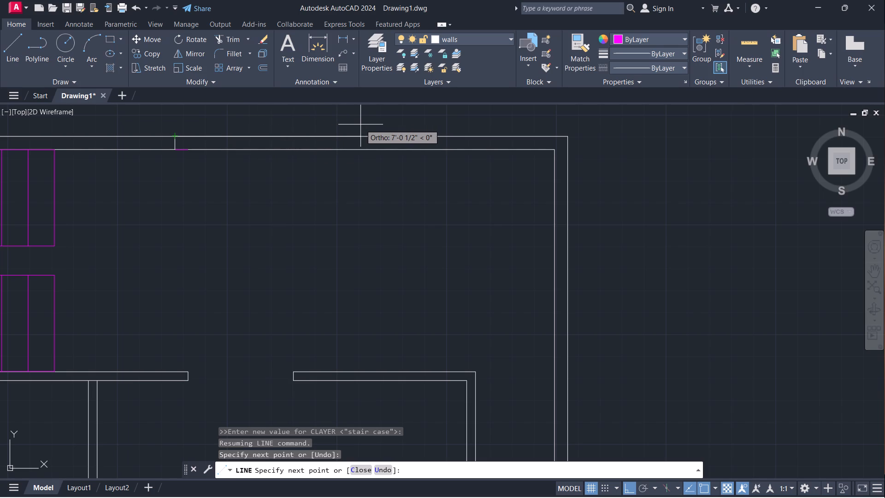
key(5)
key(apostrophe)
key(Return)
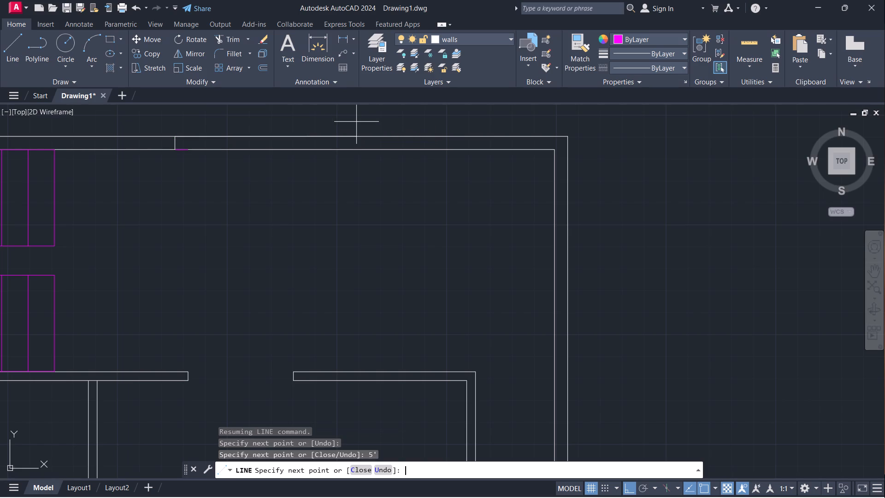
click(305, 152)
key(Escape)
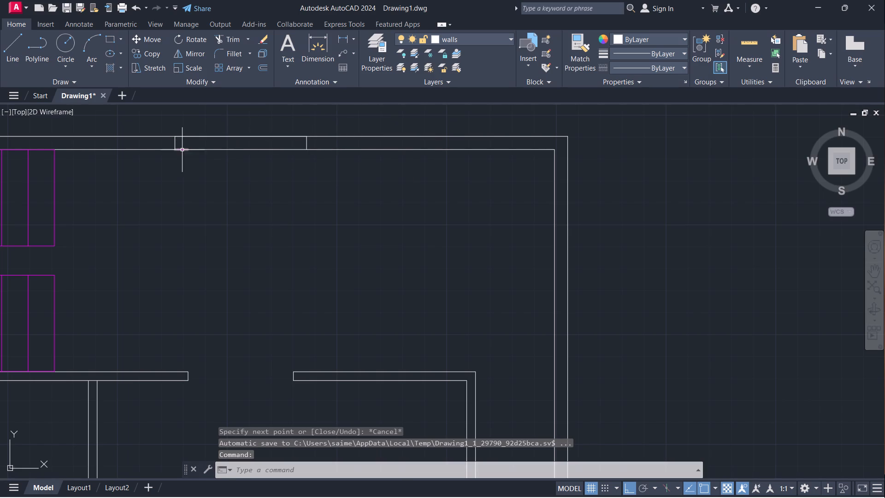
Erase the short 6" guide line on the boundary's inner north face.
scroll(182, 148, up, 4)
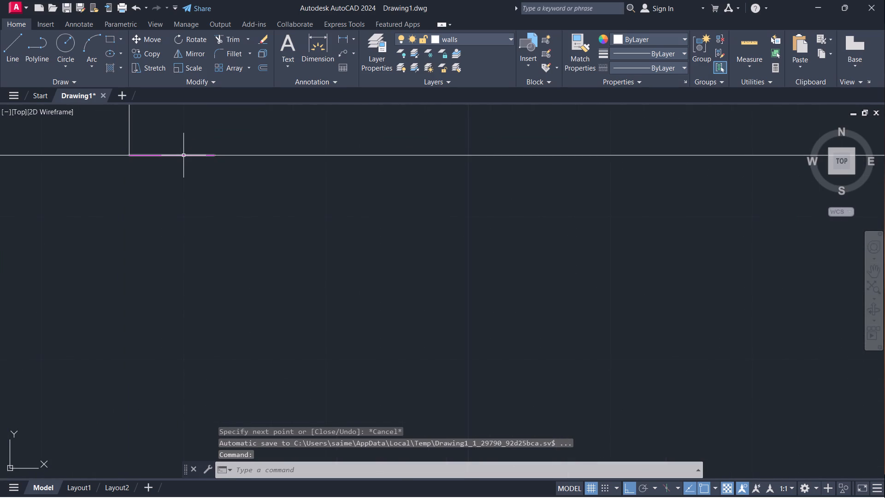
click(183, 155)
key(e)
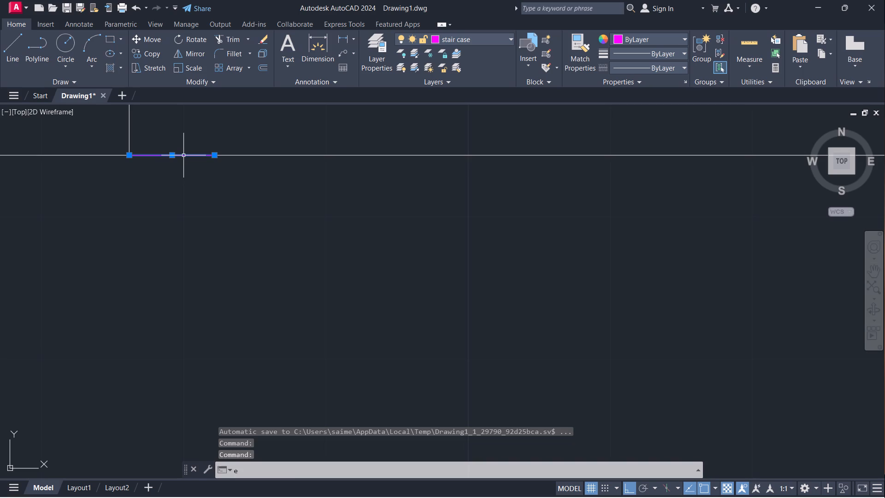
key(Return)
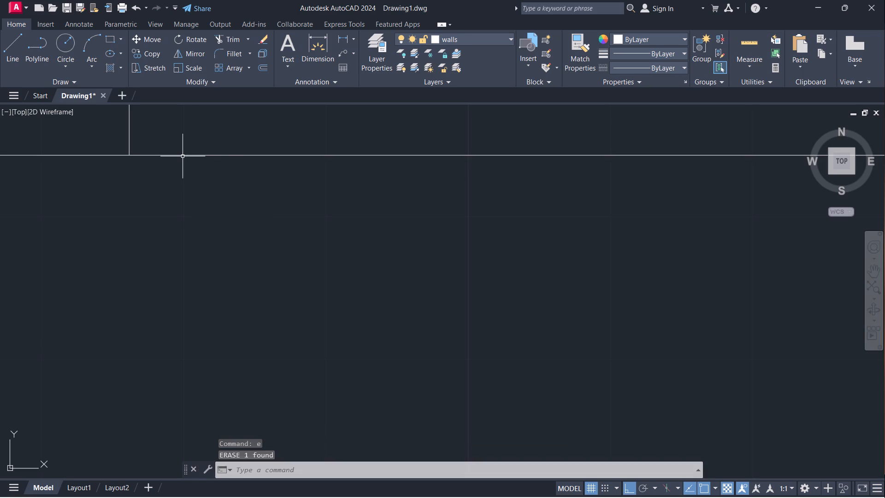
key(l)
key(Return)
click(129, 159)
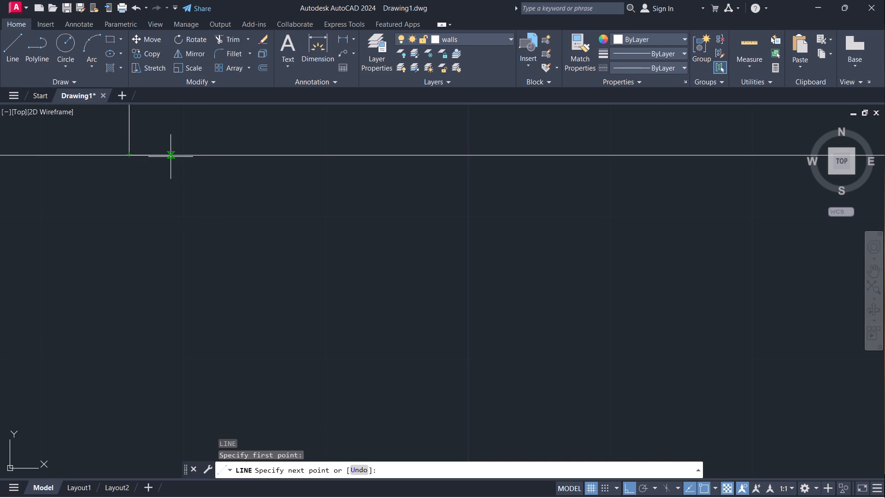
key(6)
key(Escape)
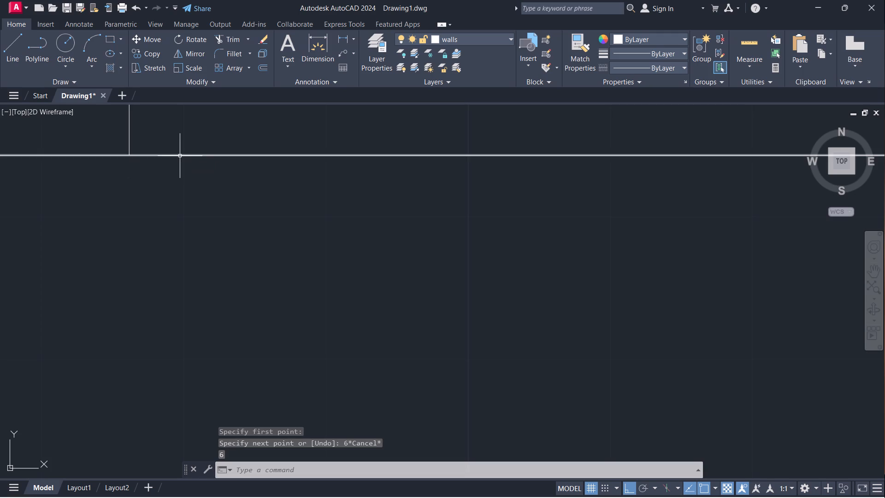
Trim both north boundary wall lines between the two jamb lines to open the 5' gate gap.
scroll(193, 160, down, 4)
middle_drag(212, 175, 218, 188)
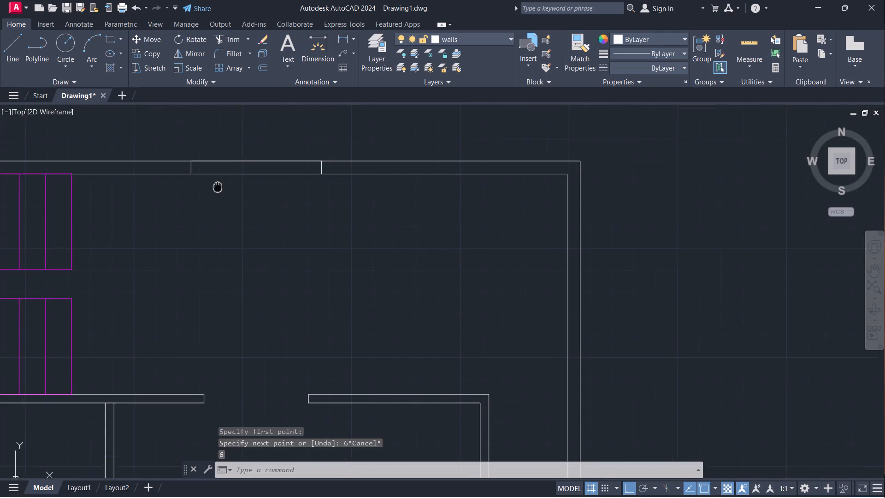
middle_drag(218, 188, 235, 211)
text(tr)
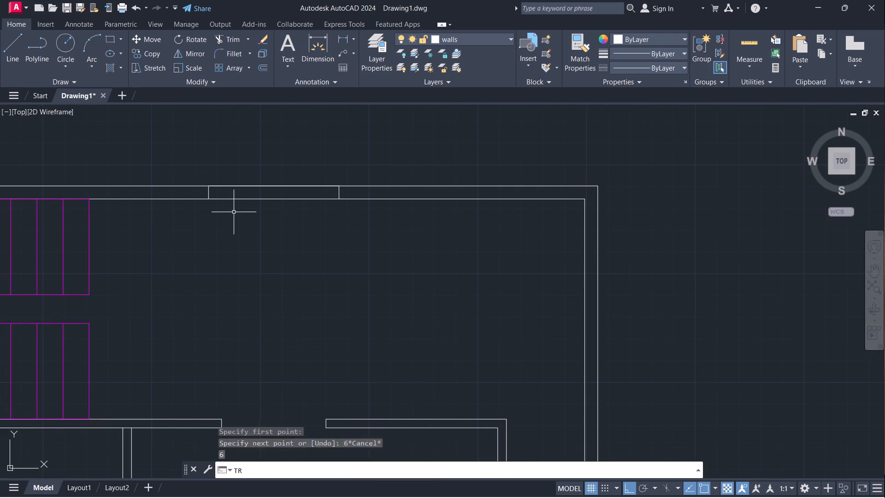
key(Return)
drag(261, 141, 264, 233)
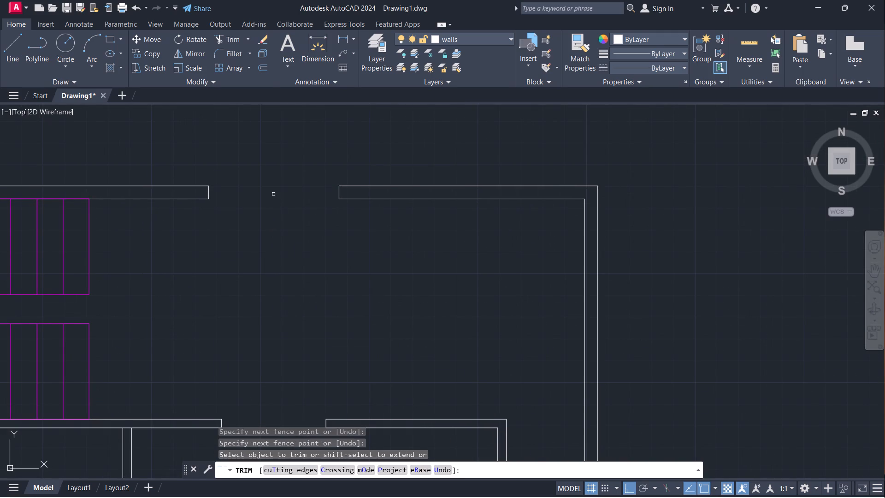
Review the whole plan, from the new north boundary opening and staircase down through the house rooms.
scroll(275, 222, down, 3)
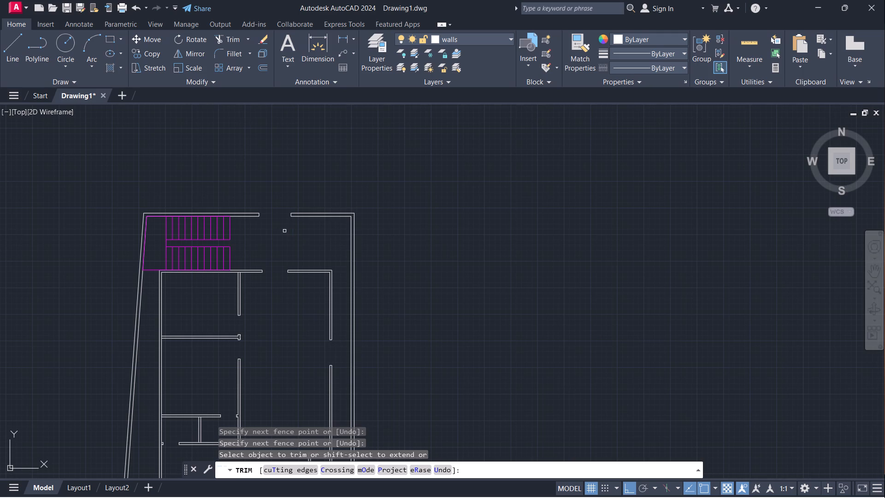
scroll(282, 230, down, 1)
middle_drag(289, 308, 251, 261)
scroll(243, 242, up, 1)
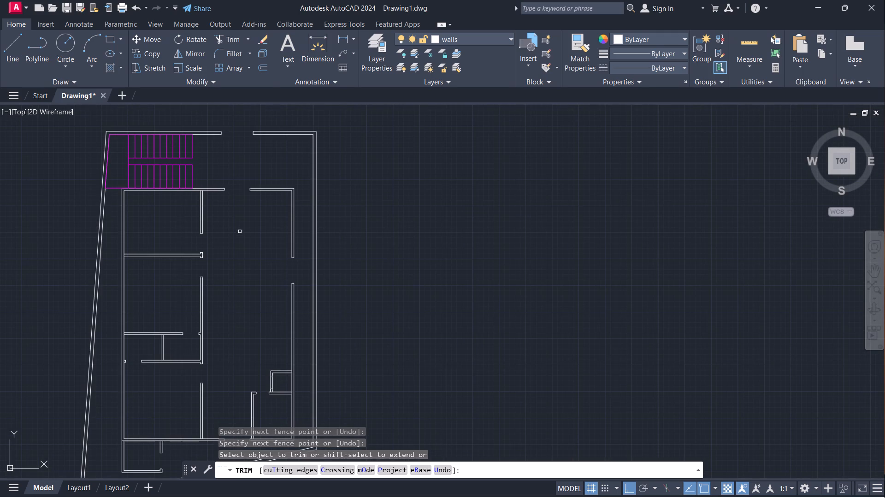
scroll(237, 244, up, 1)
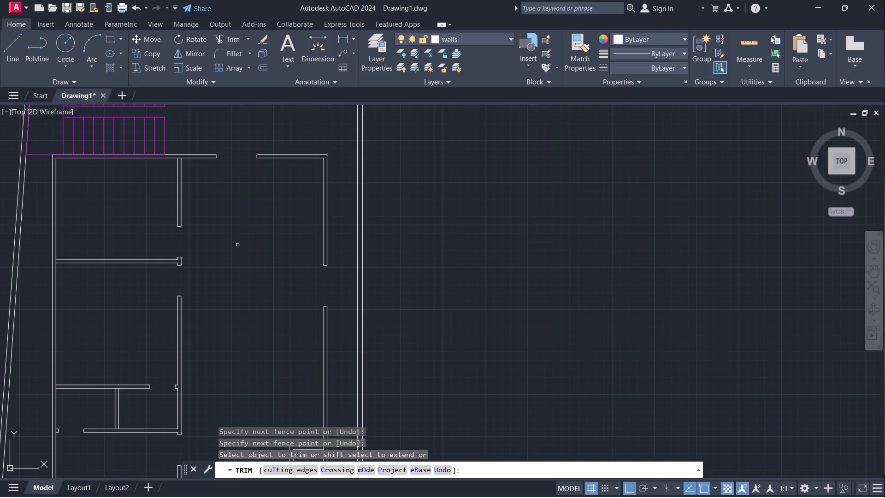
scroll(241, 236, up, 1)
scroll(245, 230, down, 1)
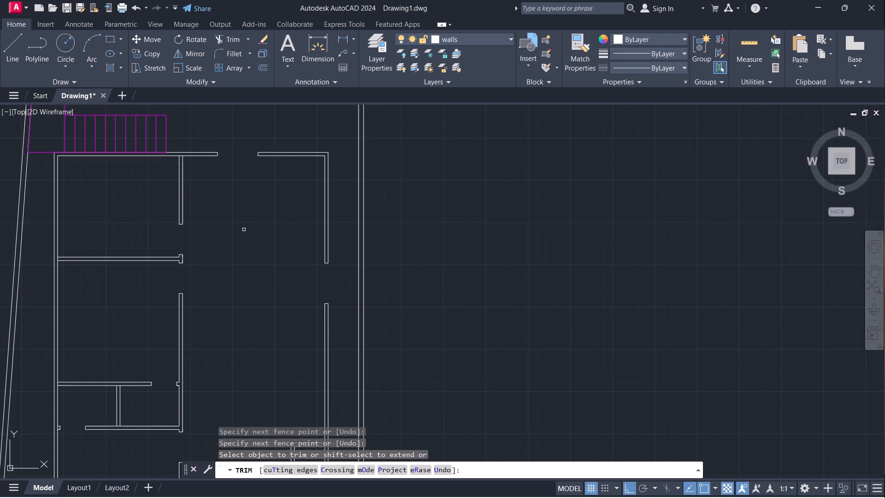
scroll(240, 229, down, 2)
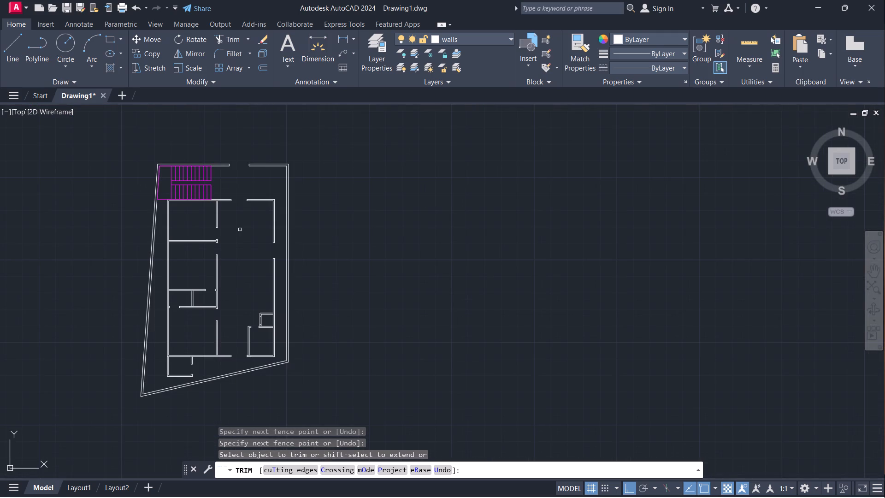
scroll(233, 253, up, 1)
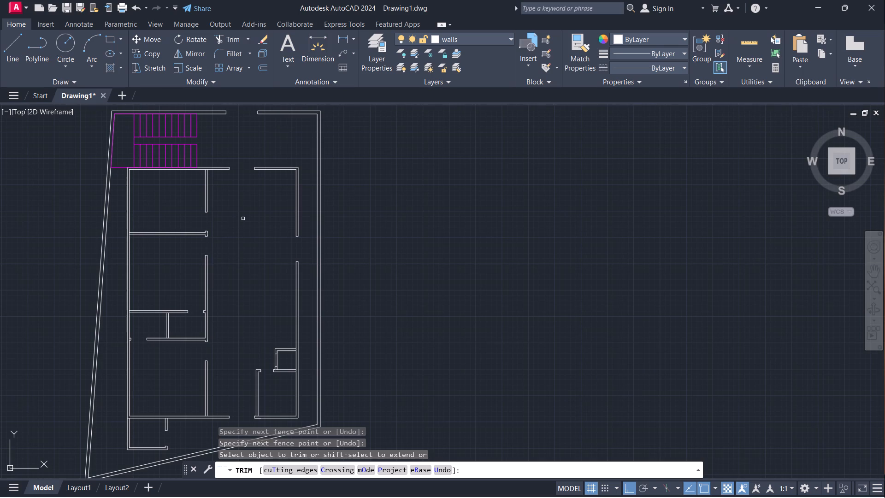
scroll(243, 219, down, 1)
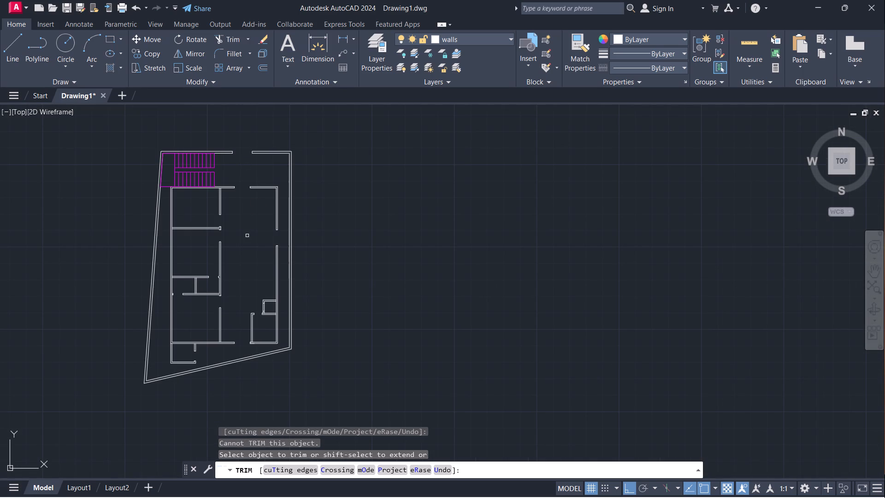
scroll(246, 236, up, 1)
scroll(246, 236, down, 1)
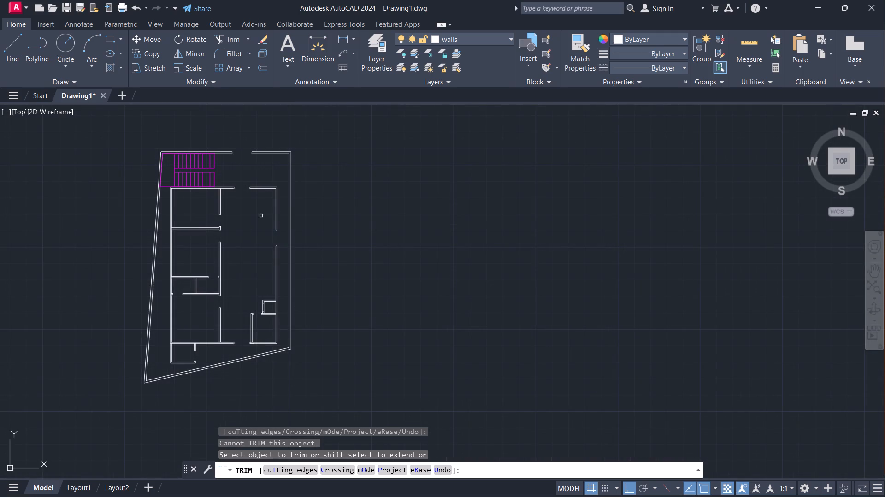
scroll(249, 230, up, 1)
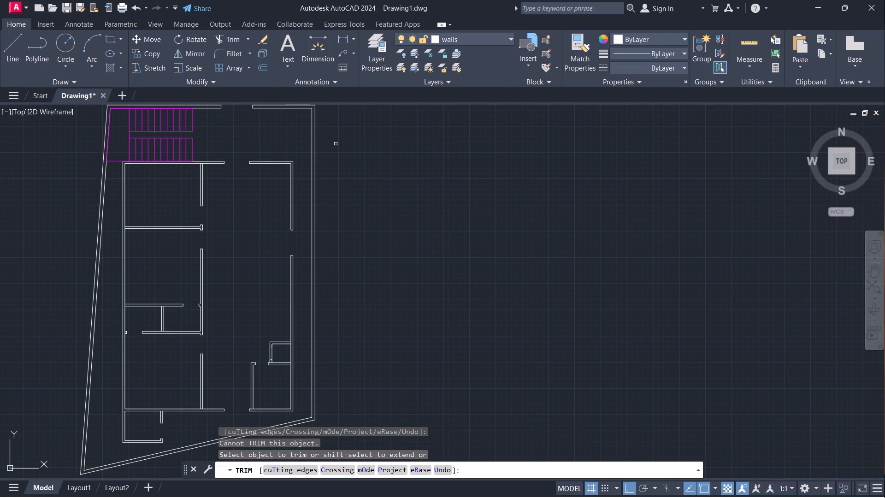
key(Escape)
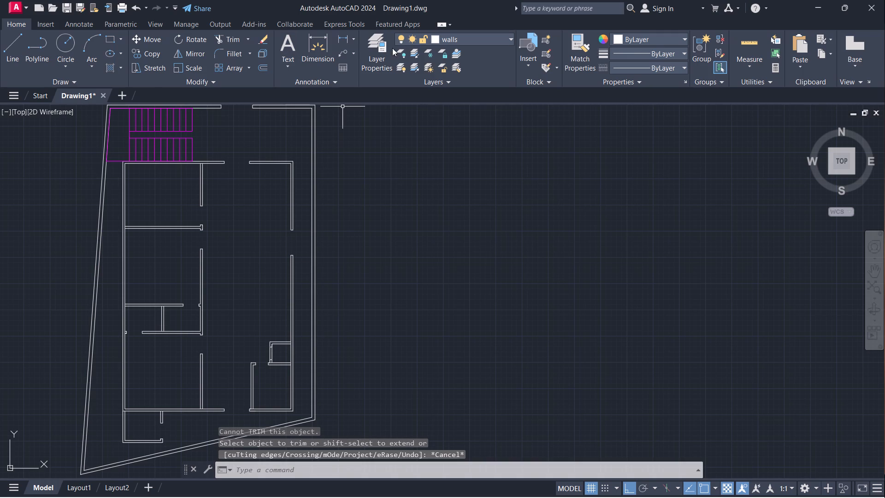
Create a new layer named doors, colour it blue, and make it the current layer.
click(385, 52)
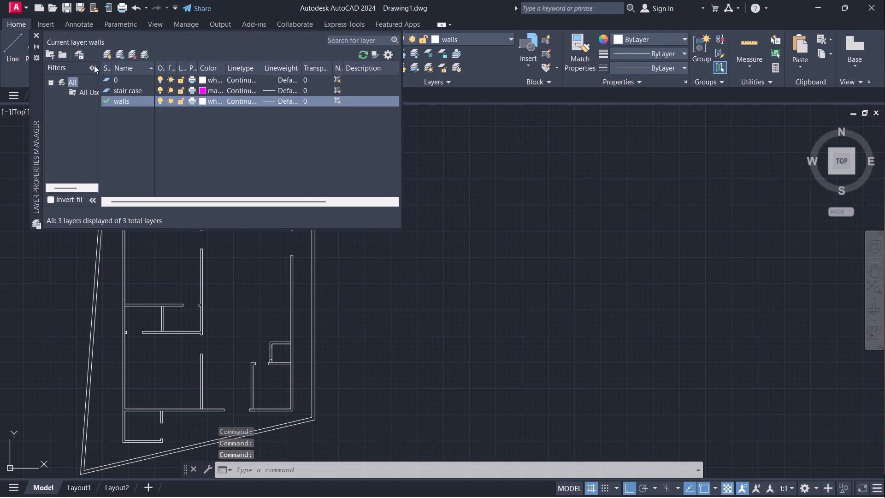
click(106, 53)
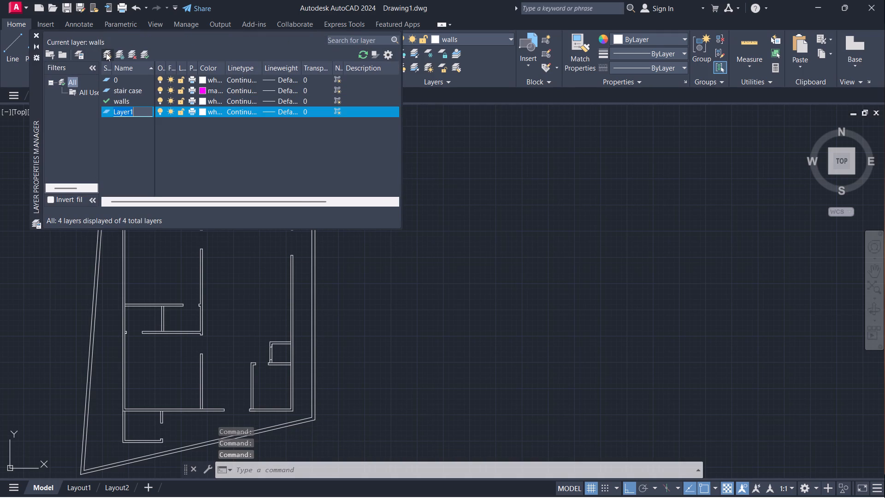
key(BackSpace)
text(doo)
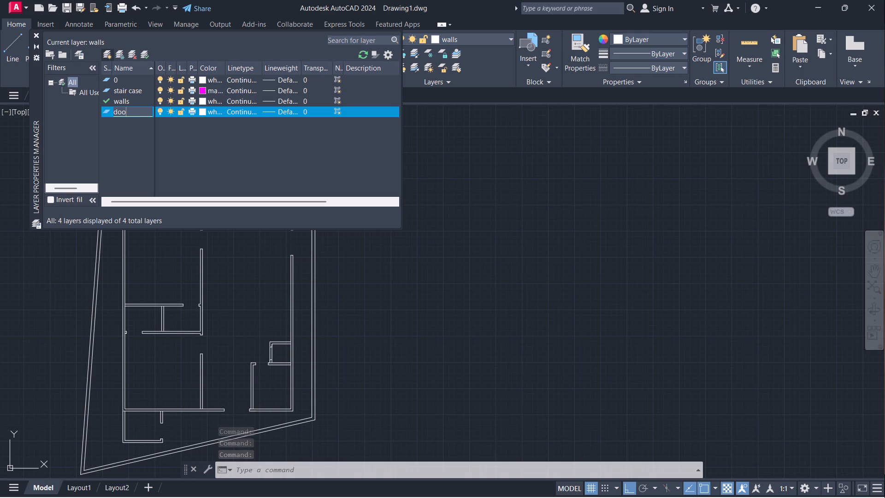
text(rs)
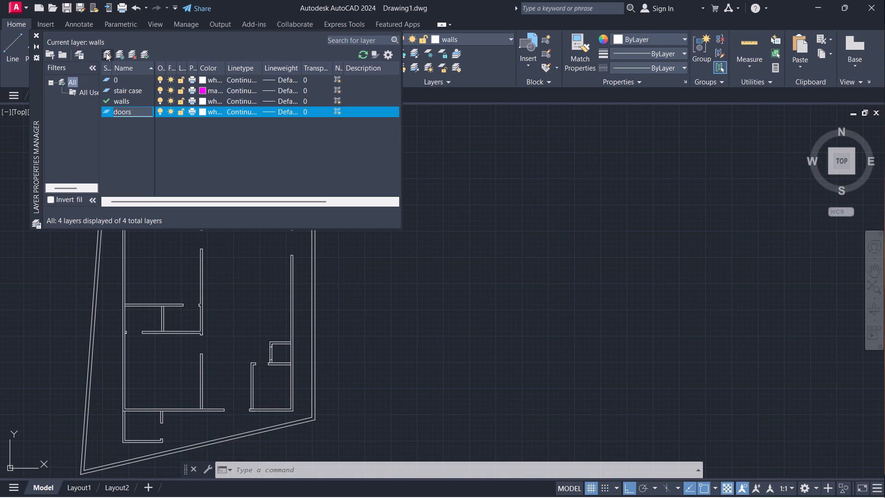
click(201, 112)
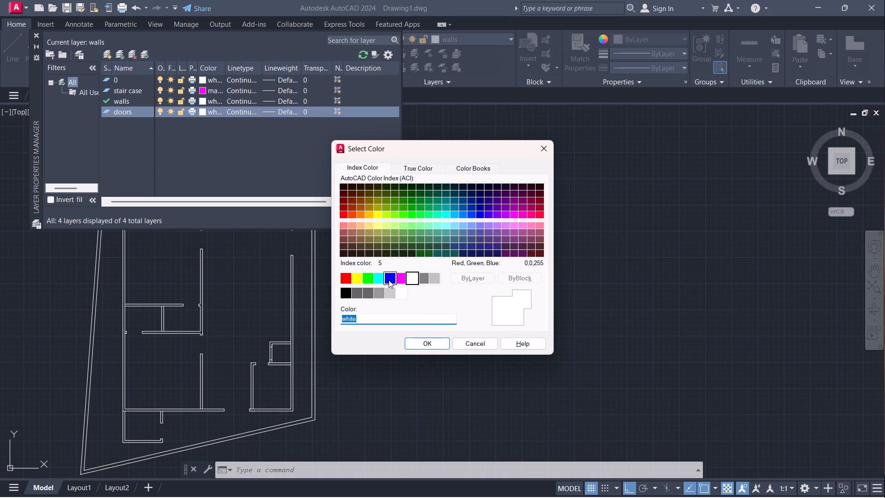
click(389, 280)
click(437, 344)
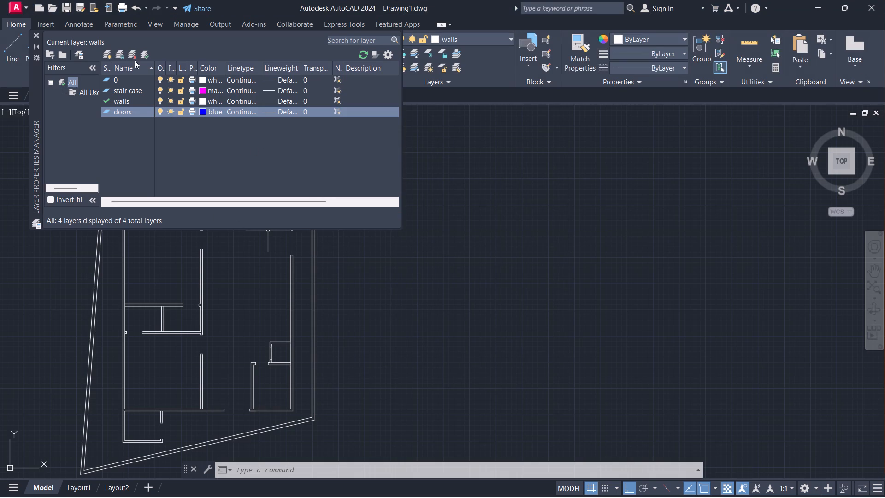
click(143, 55)
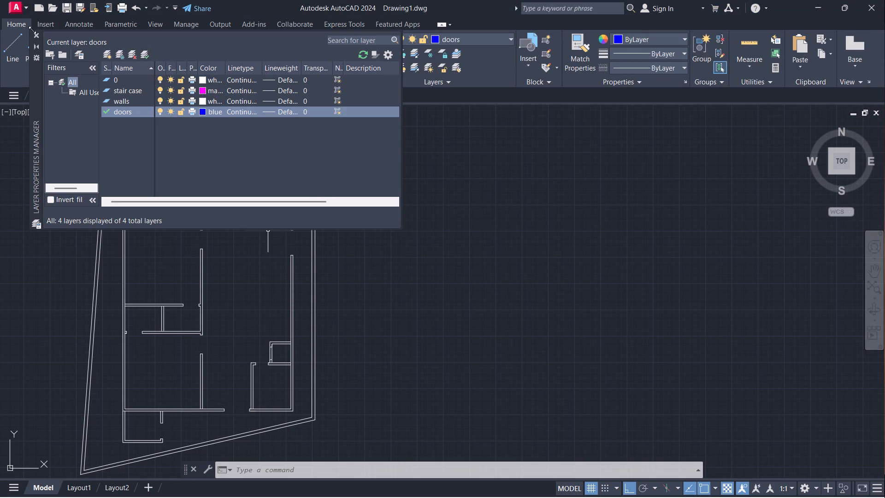
click(37, 35)
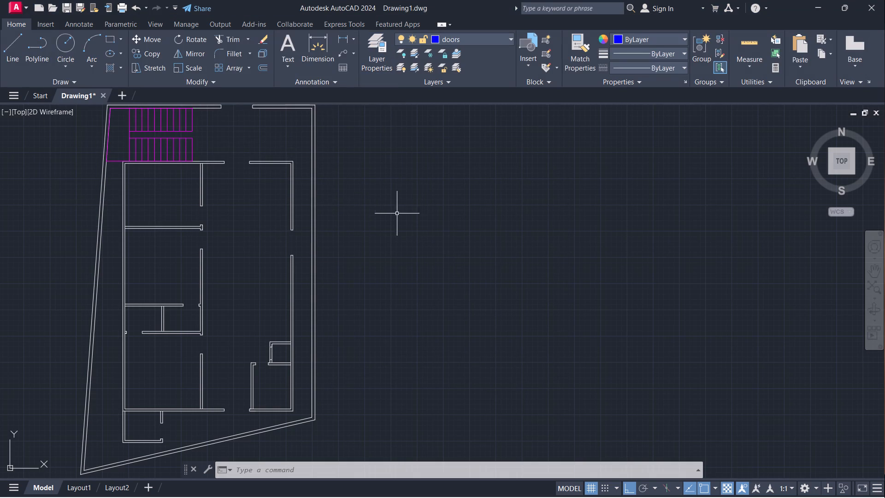
Insert the recently used dynamic Door block in the empty space east of the boundary wall.
scroll(405, 214, down, 1)
middle_drag(413, 214, 342, 233)
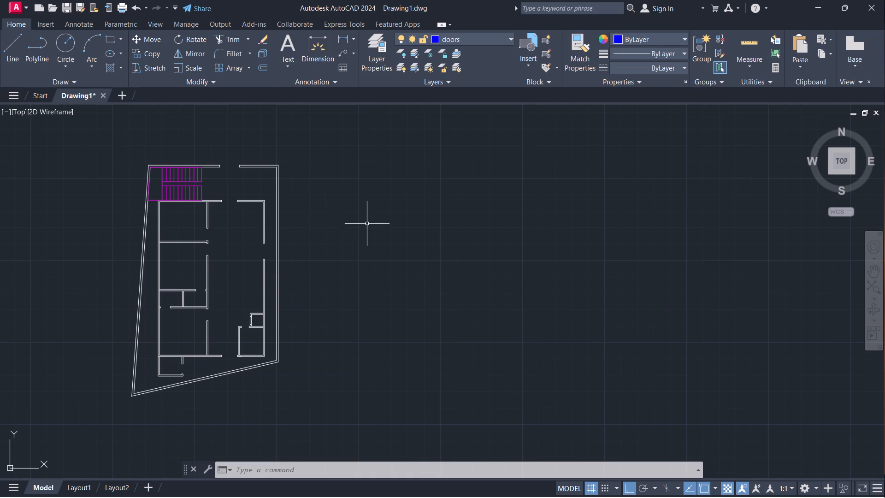
key(i)
key(Return)
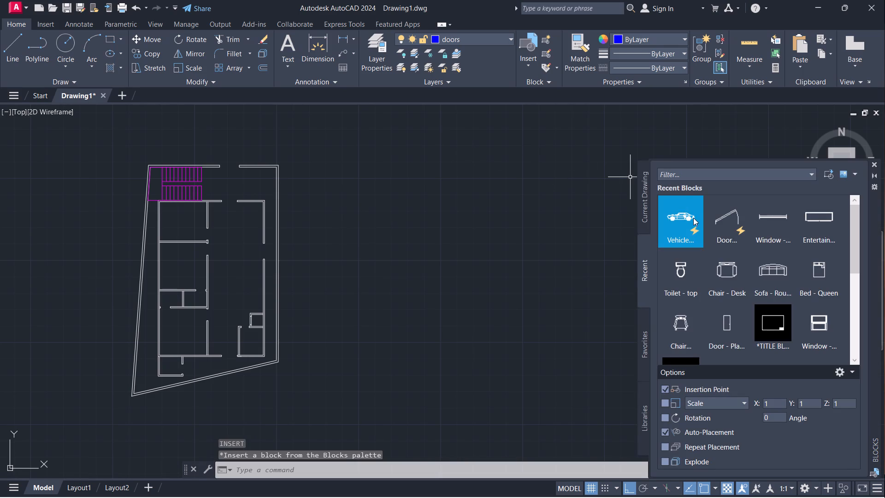
click(720, 221)
click(399, 217)
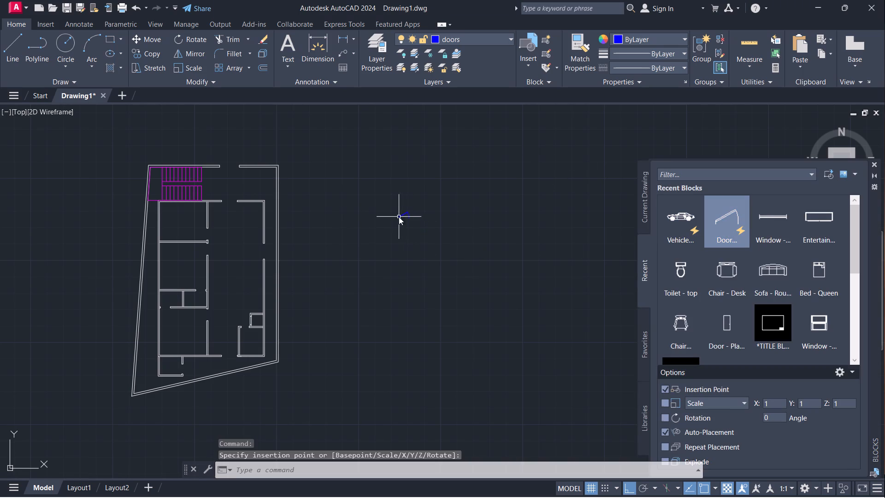
click(876, 162)
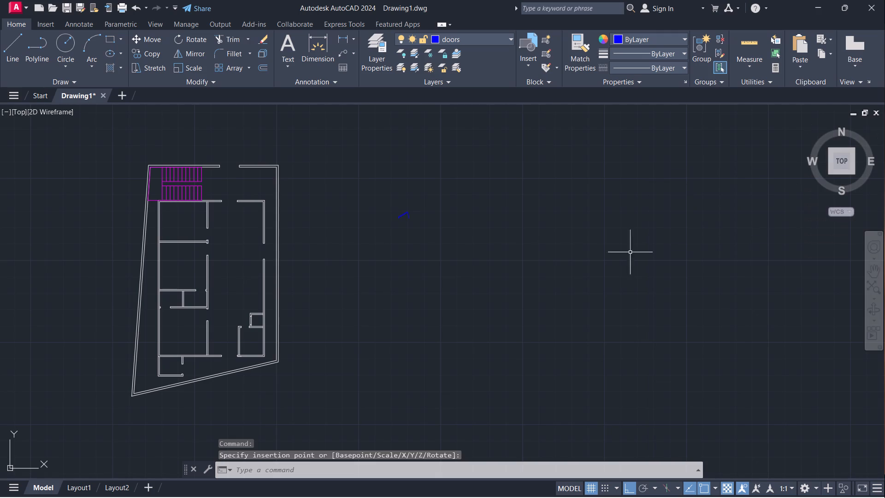
Set the inserted door block's opening angle to Open 90º.
scroll(401, 209, up, 2)
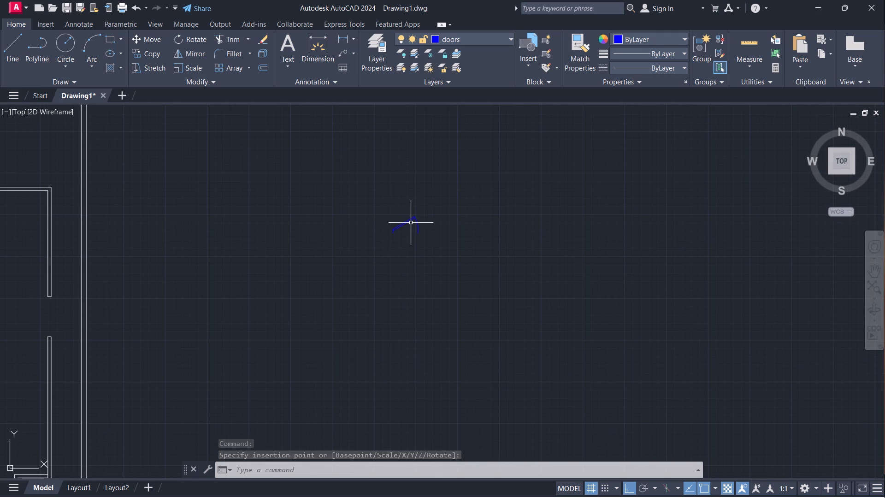
click(411, 221)
click(391, 215)
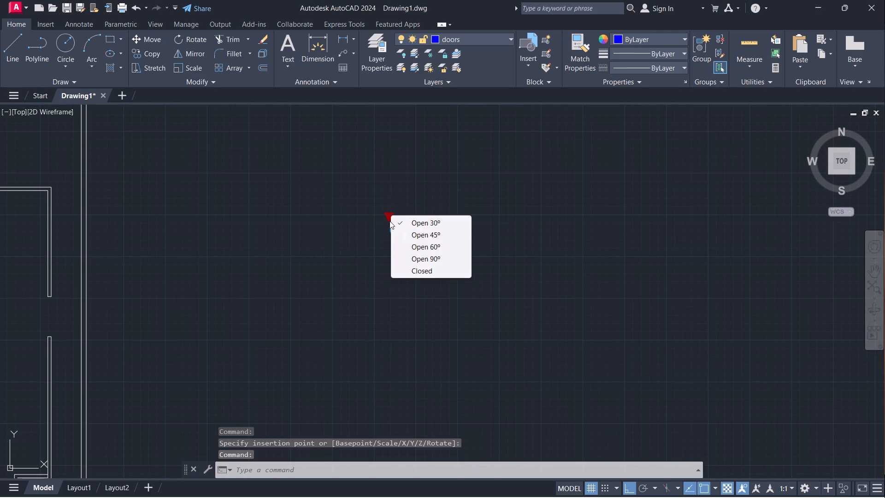
click(421, 256)
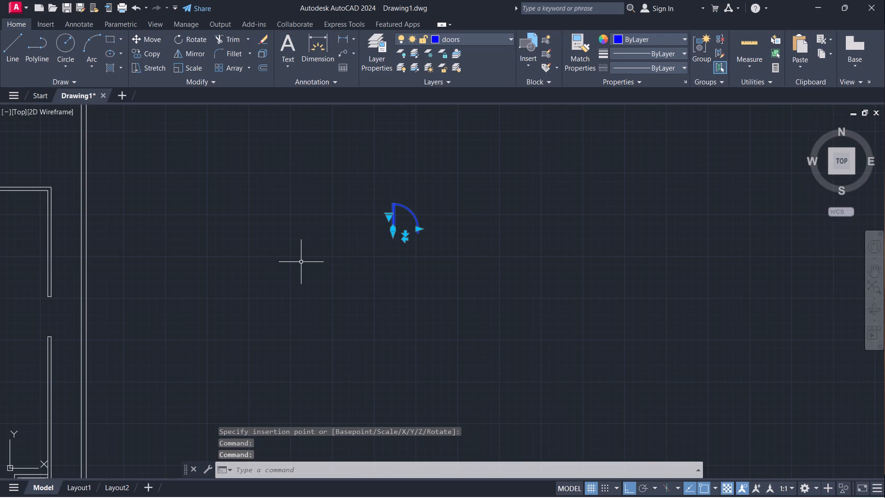
key(Escape)
Copy the door from its hinge-side base point, with Ortho off, to three free spots: southwest, southeast and east of the original.
click(324, 172)
click(462, 248)
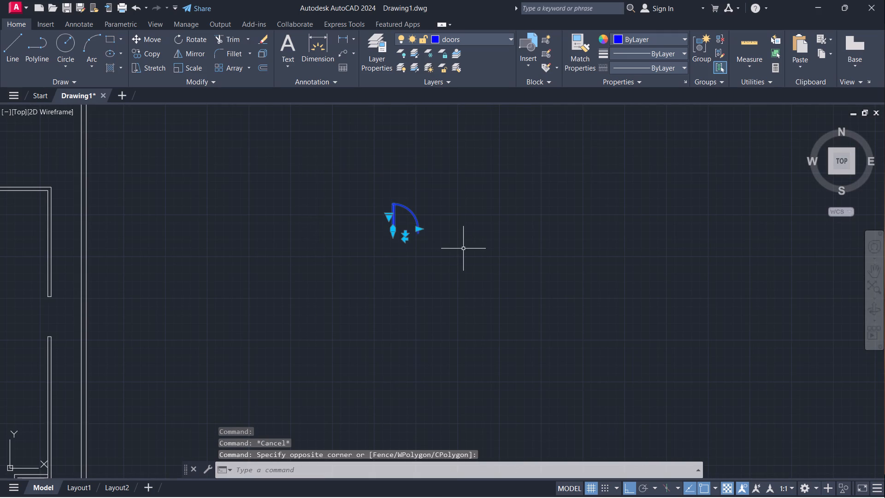
text(co)
key(Return)
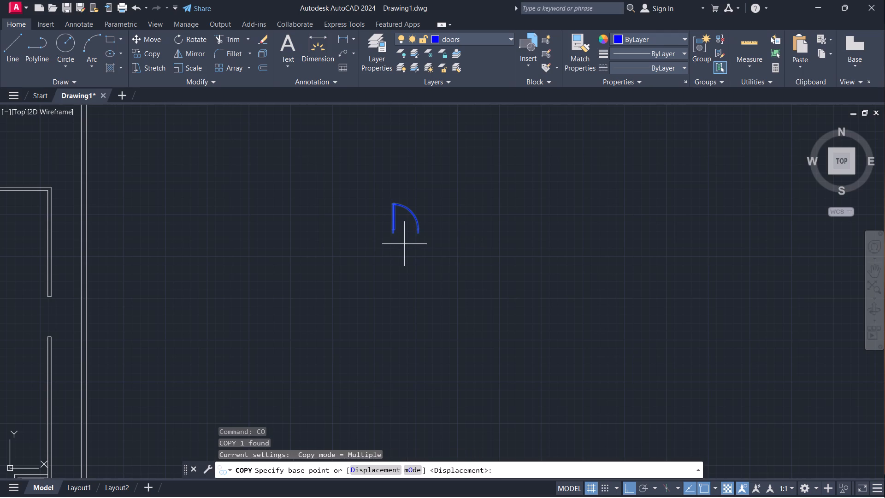
click(394, 237)
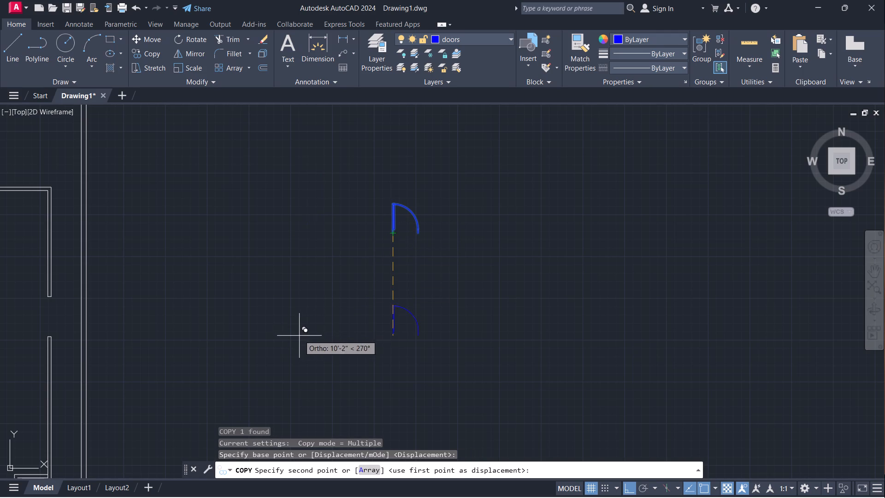
key(F8)
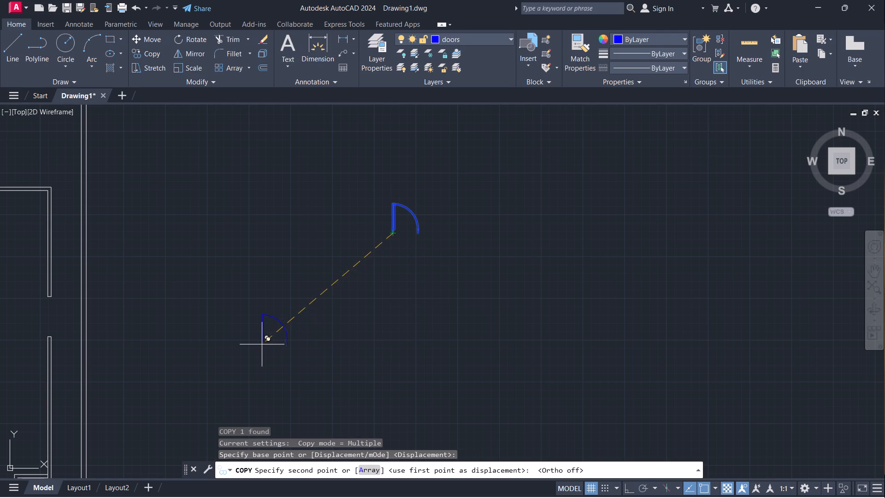
click(259, 346)
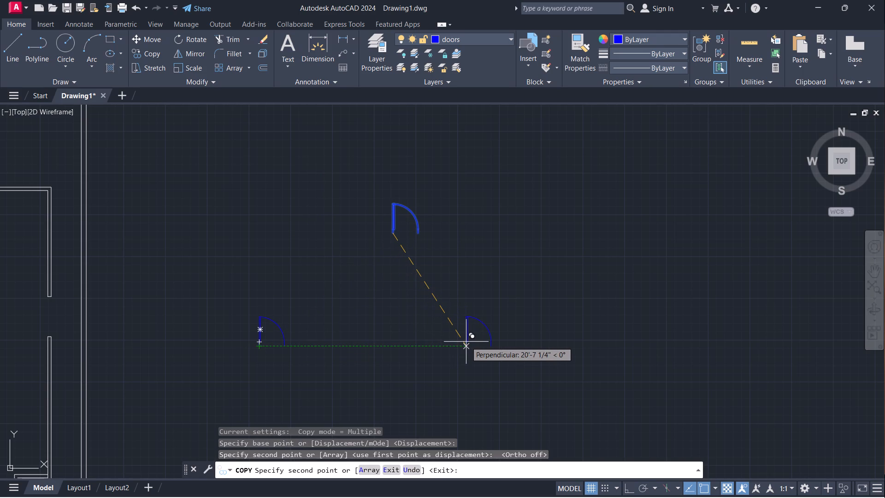
click(466, 342)
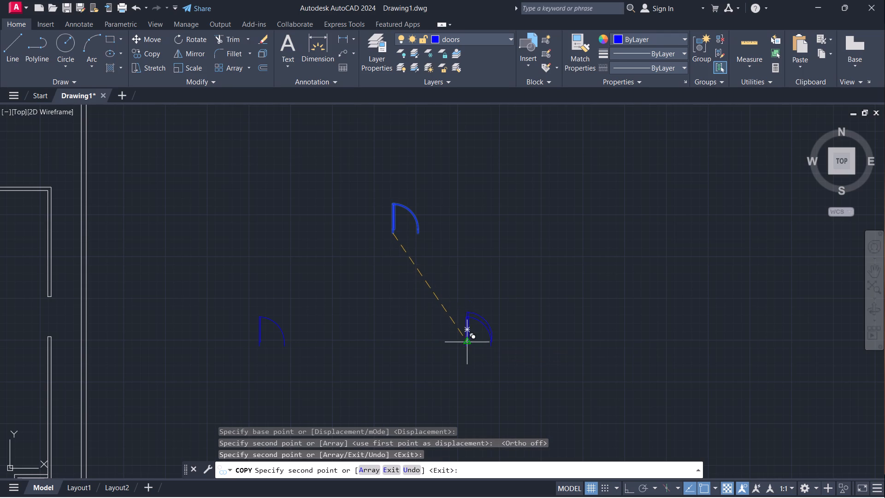
click(513, 238)
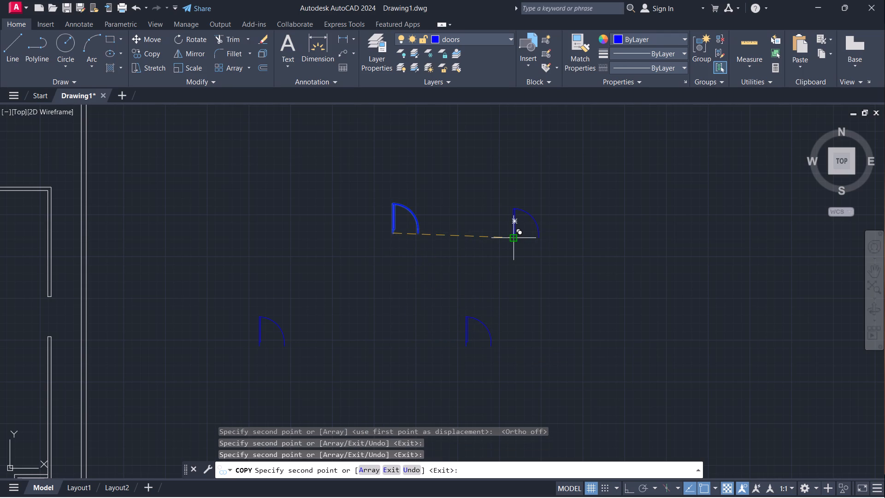
key(Escape)
Scale the southwest door copy about its hinge corner by reference, using its opening width as reference length and 3' as new length.
click(239, 296)
click(345, 363)
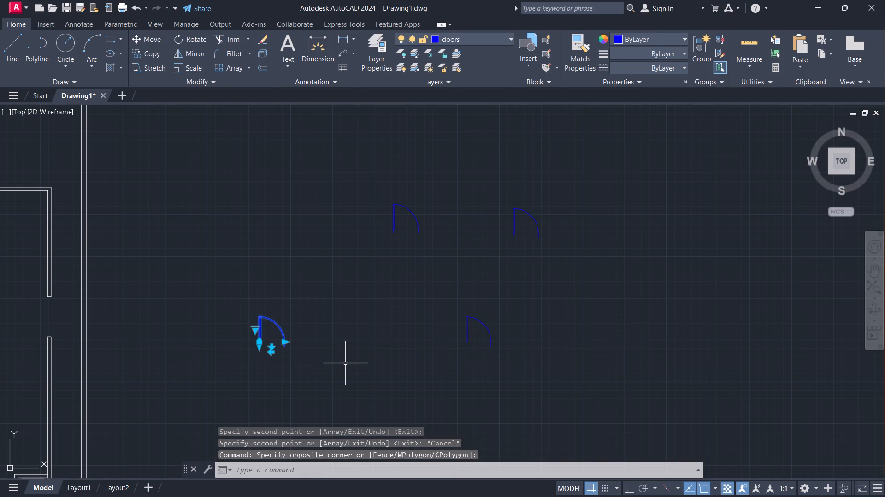
text(sc)
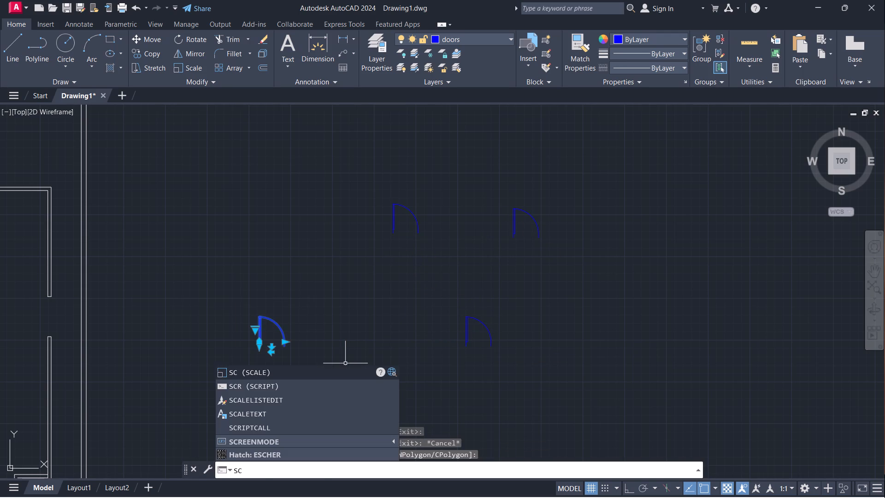
key(Return)
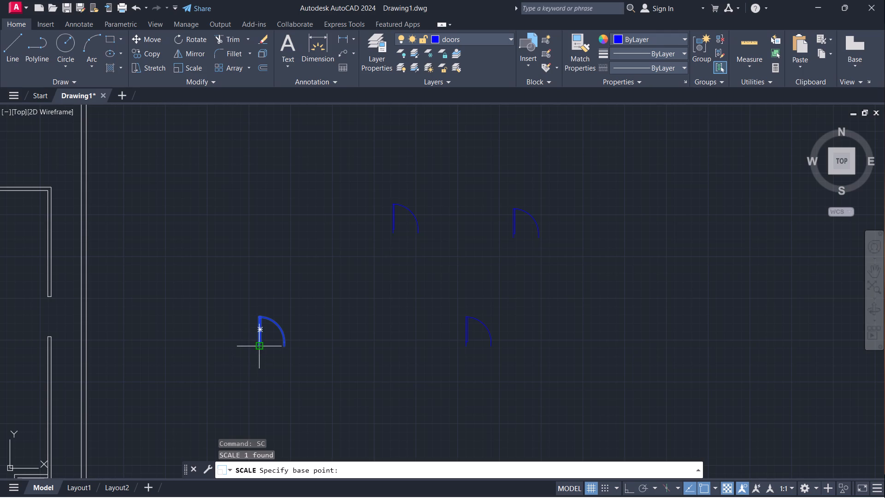
click(258, 350)
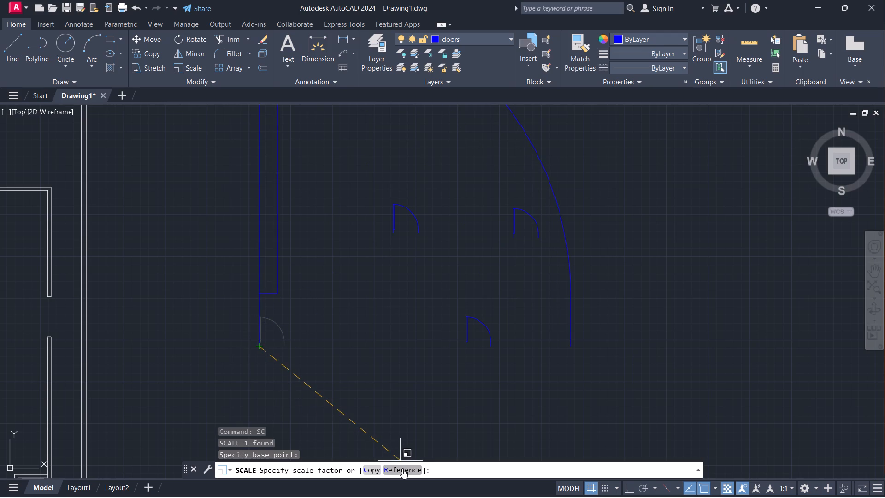
click(402, 468)
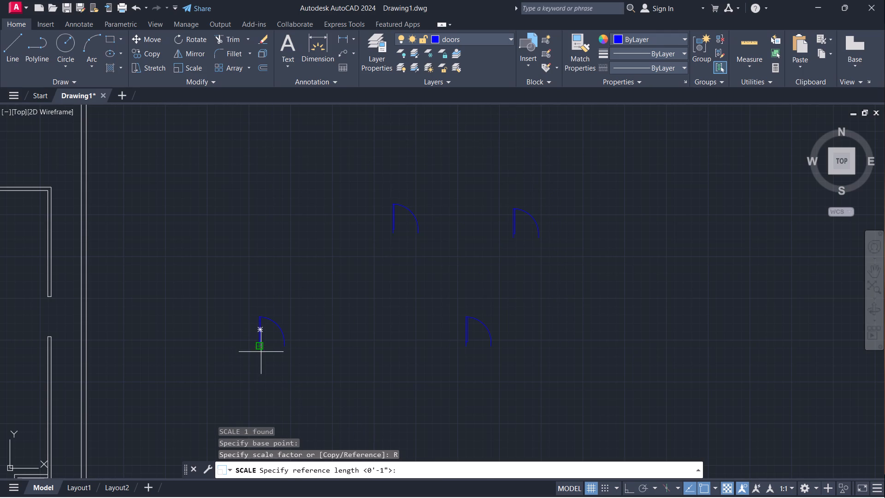
click(261, 352)
click(287, 348)
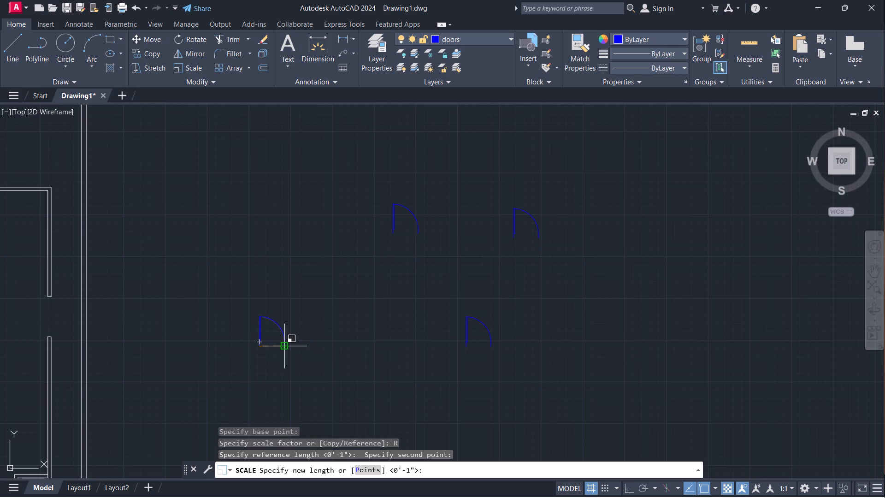
key(3)
key(apostrophe)
key(Return)
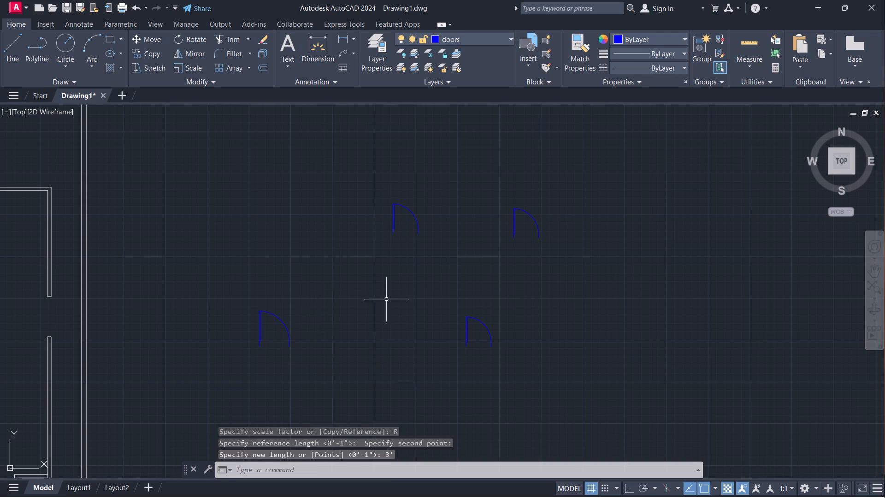
Scale the southeast door copy about its hinge corner by reference, using its opening width as reference length and 2'6" as new length.
click(452, 302)
click(534, 367)
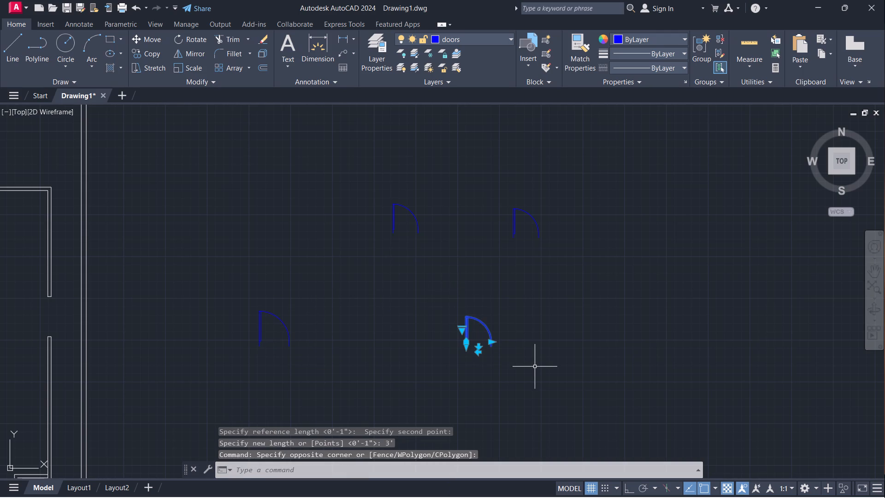
text(sc)
key(Return)
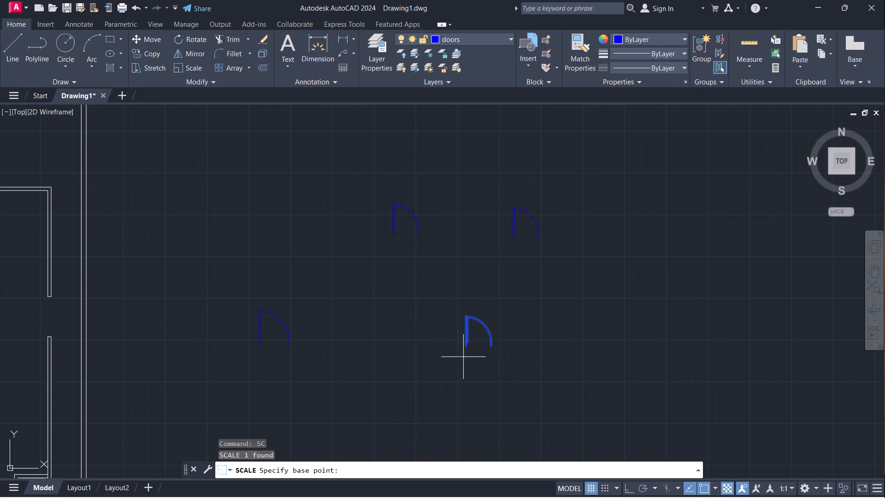
scroll(465, 353, up, 3)
click(468, 331)
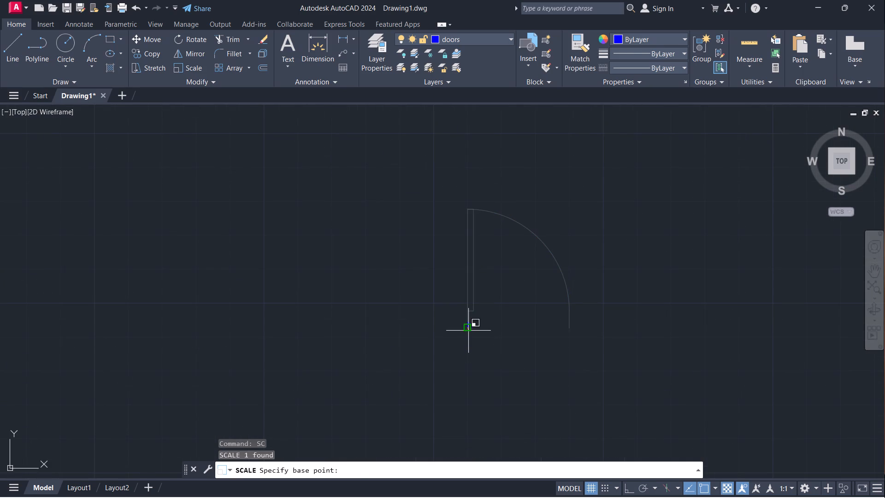
click(402, 467)
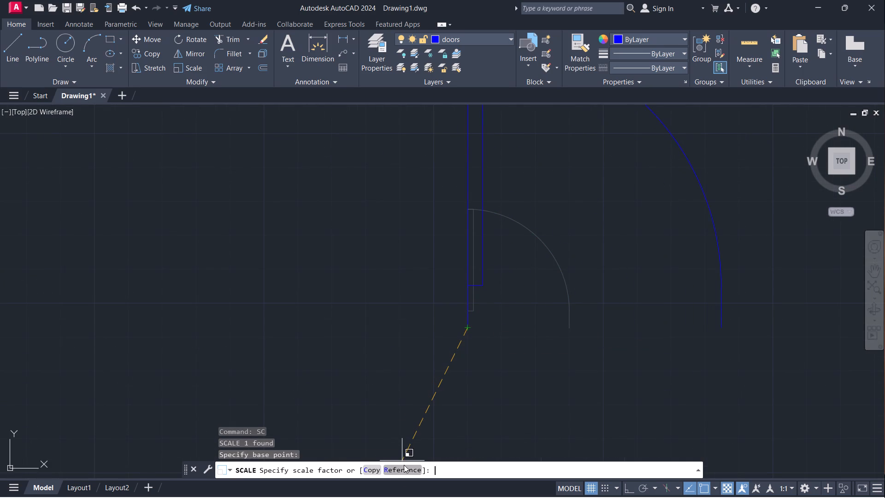
click(469, 333)
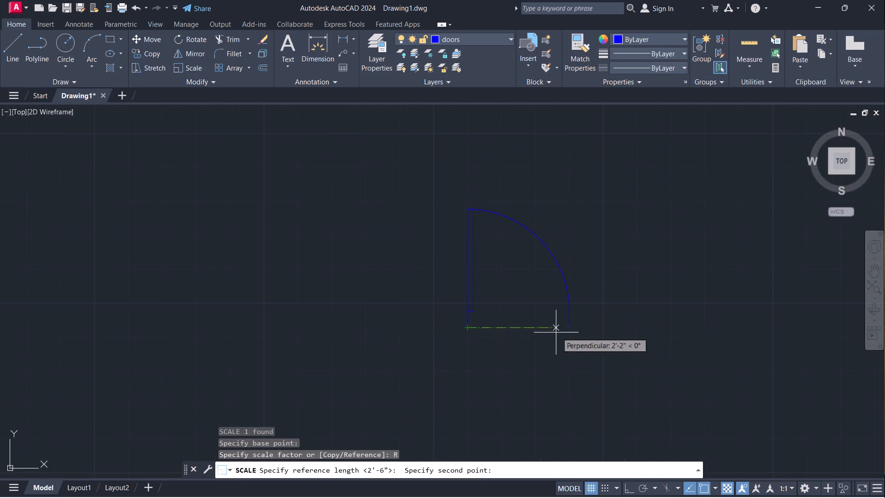
click(568, 330)
text(2')
text(6")
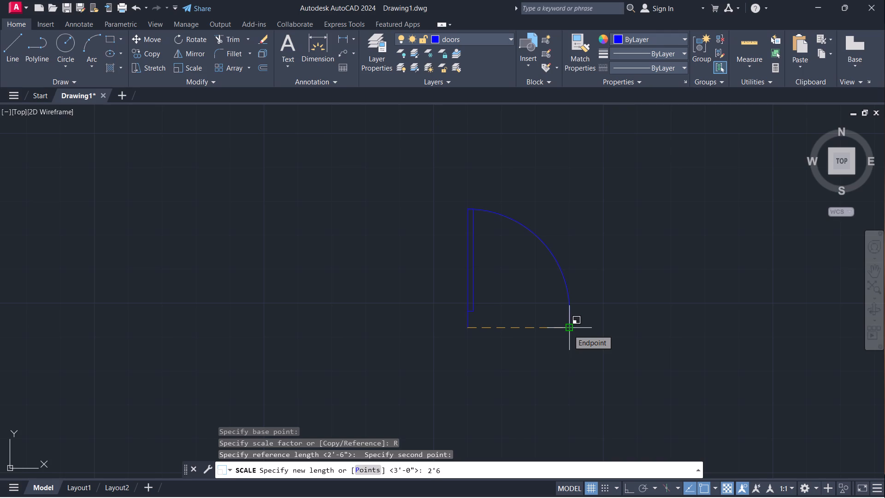
key(Return)
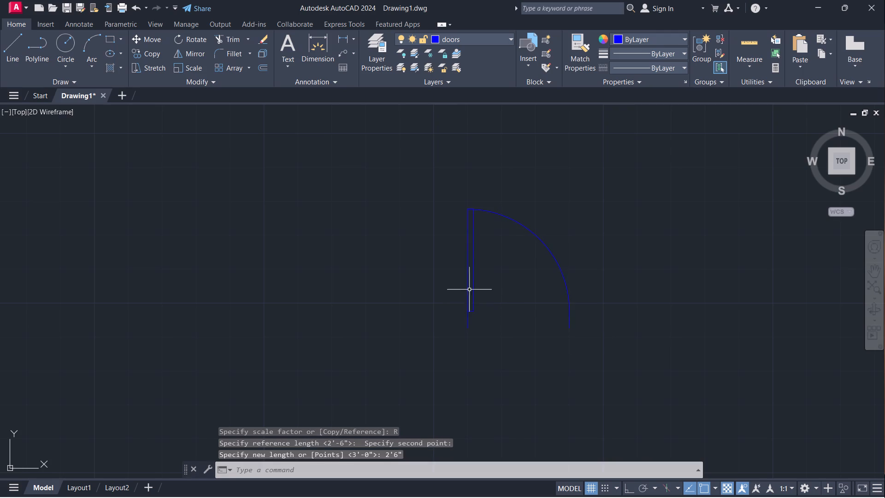
Scale the east door copy about its hinge corner by reference, picking its opening width as the reference length.
scroll(413, 240, down, 2)
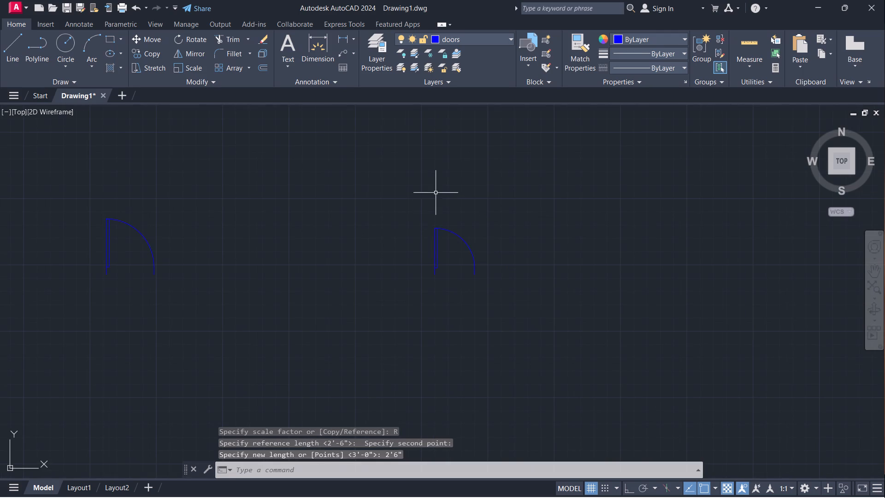
scroll(447, 182, down, 1)
middle_drag(475, 171, 458, 243)
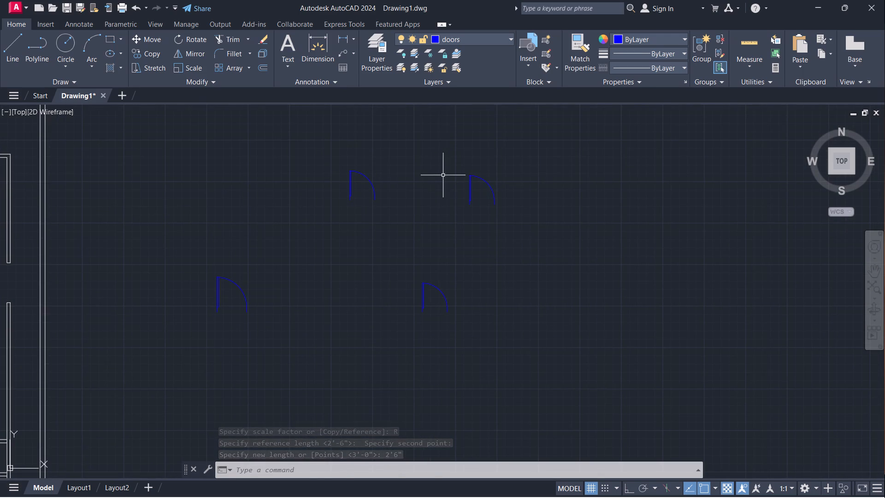
drag(449, 157, 455, 164)
click(562, 253)
text(sc)
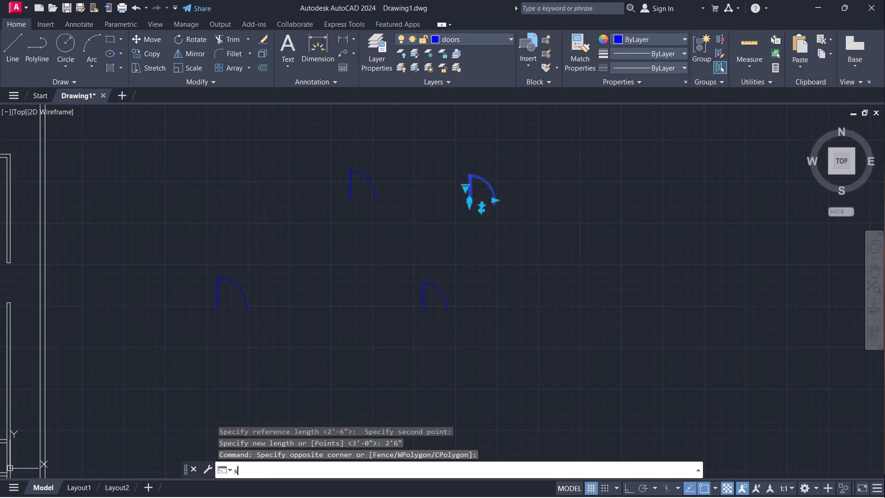
key(Return)
scroll(476, 205, up, 3)
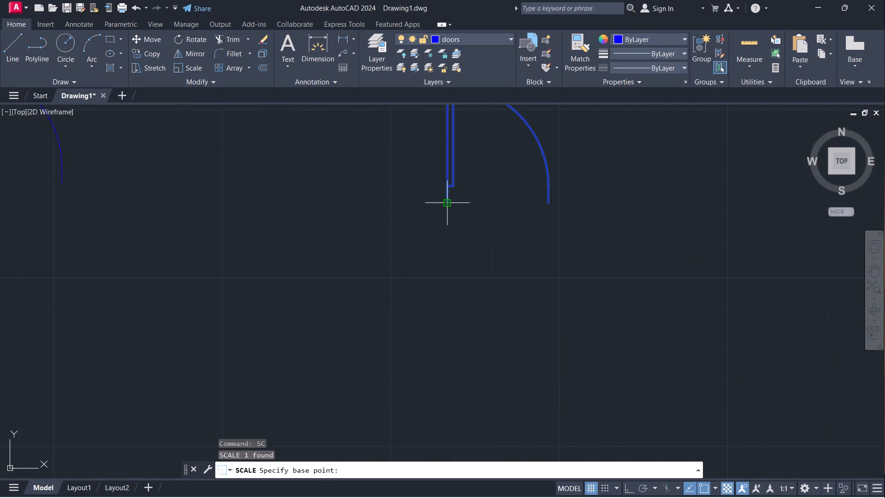
click(451, 206)
click(396, 471)
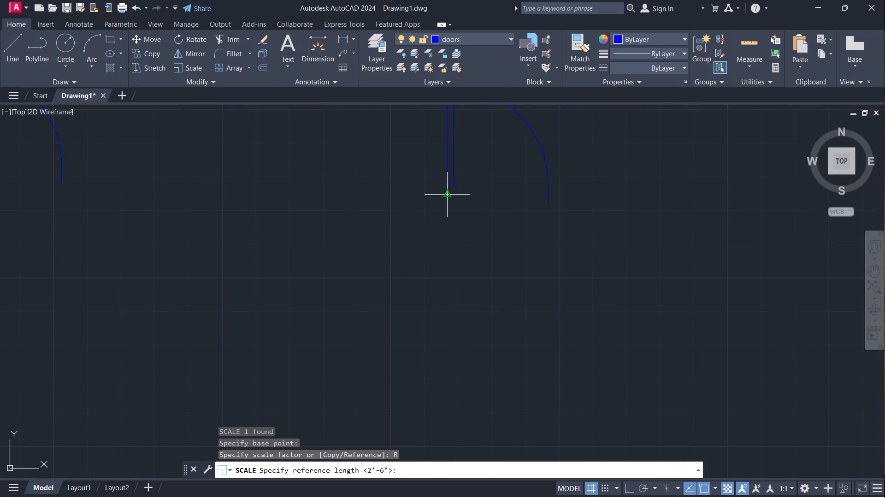
click(447, 208)
click(554, 207)
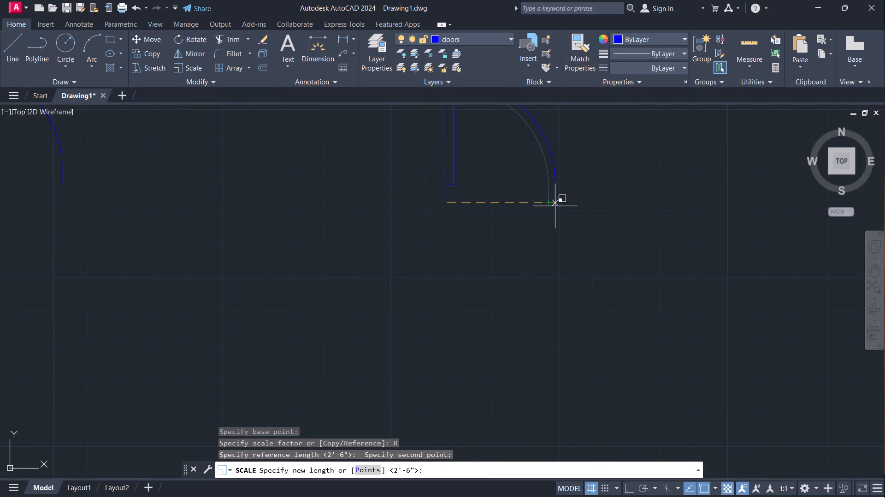
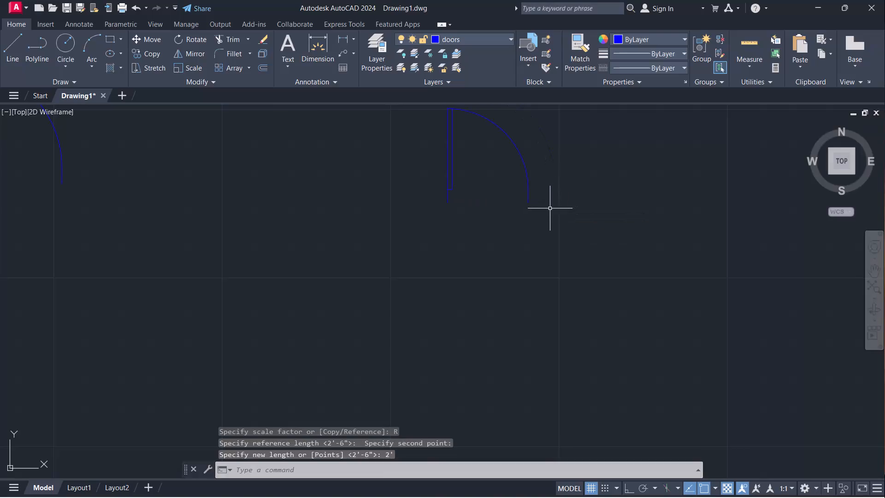
Mirror the original door about a vertical line through its latch-side end, with Ortho on, keeping the source to form a double door.
scroll(545, 222, down, 2)
click(283, 146)
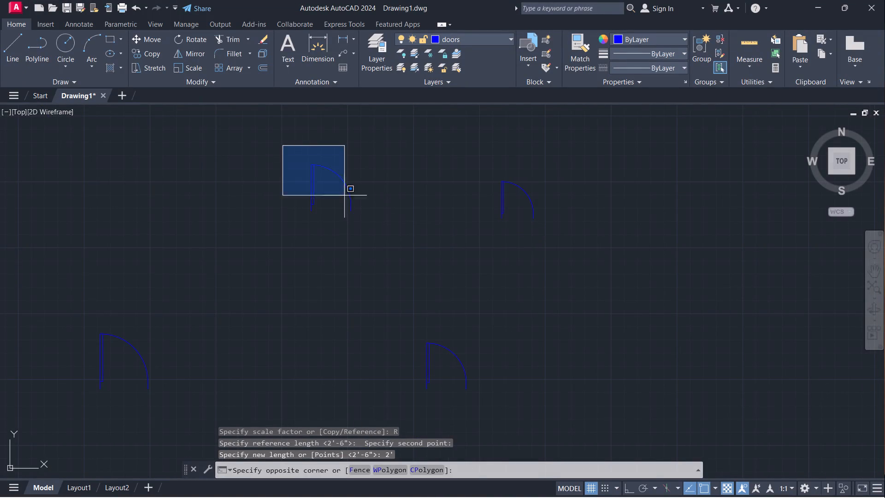
click(424, 245)
text(mi)
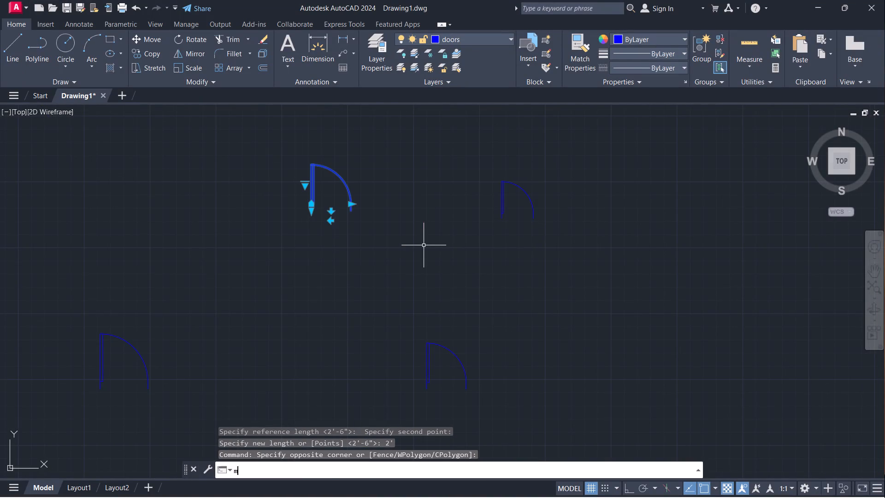
key(Return)
scroll(353, 213, up, 2)
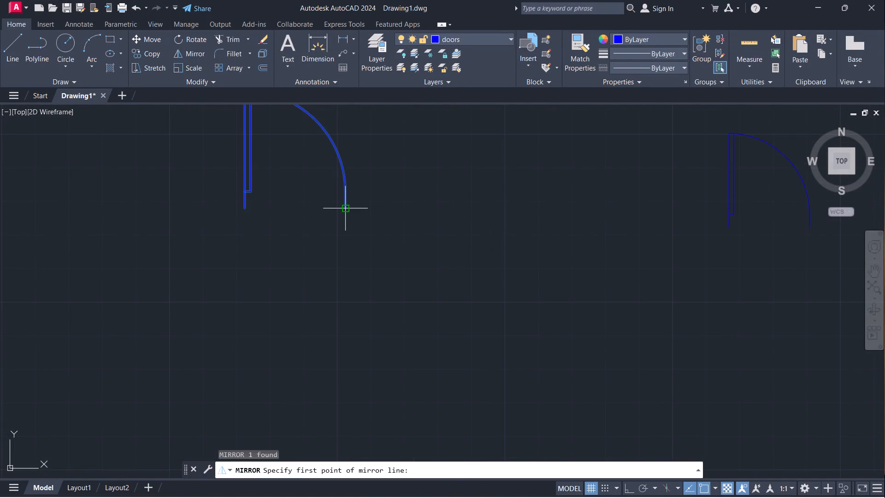
click(348, 207)
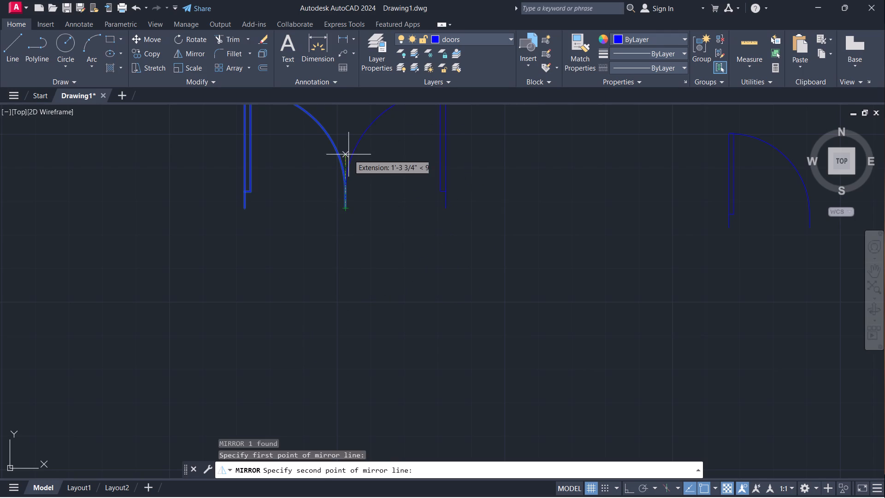
key(F8)
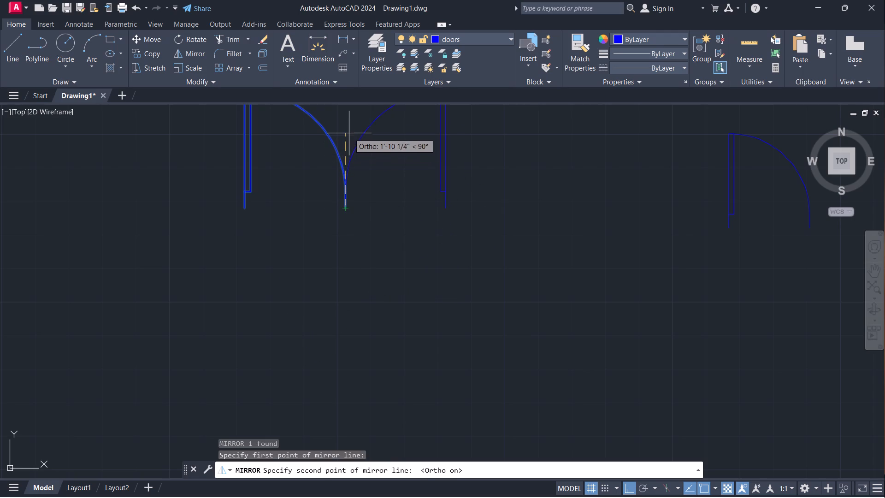
click(349, 130)
scroll(386, 194, down, 1)
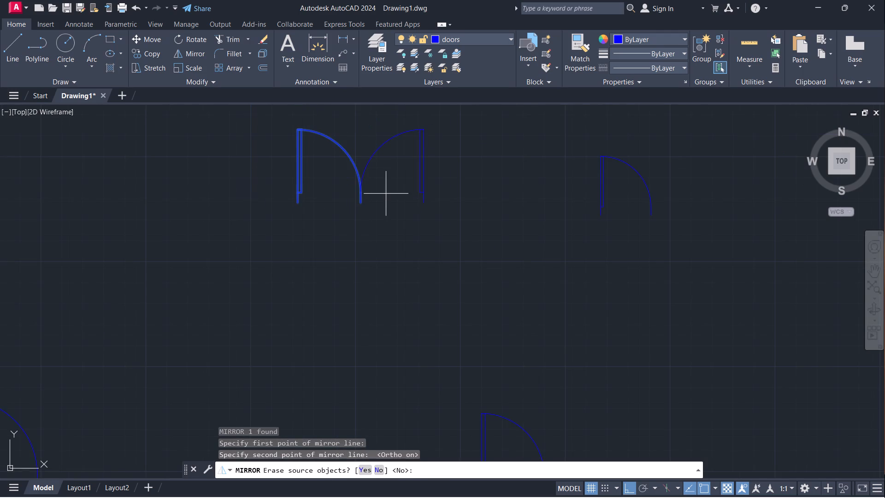
middle_drag(386, 194, 366, 221)
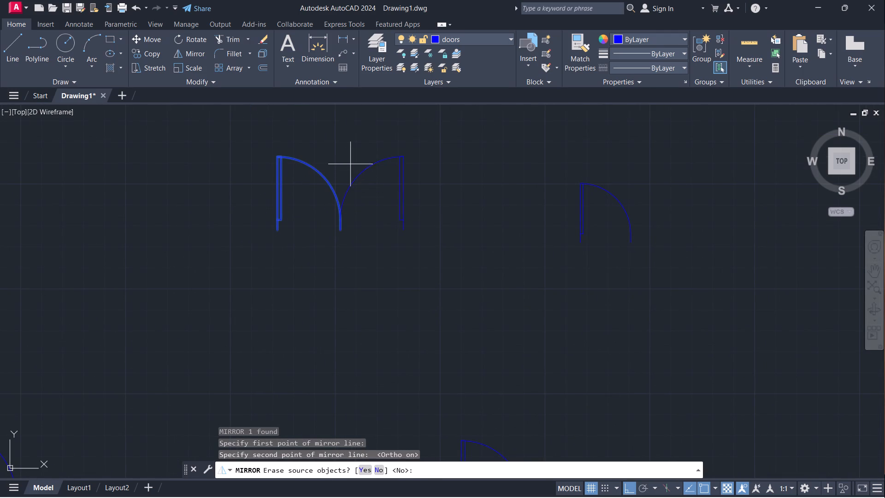
key(Return)
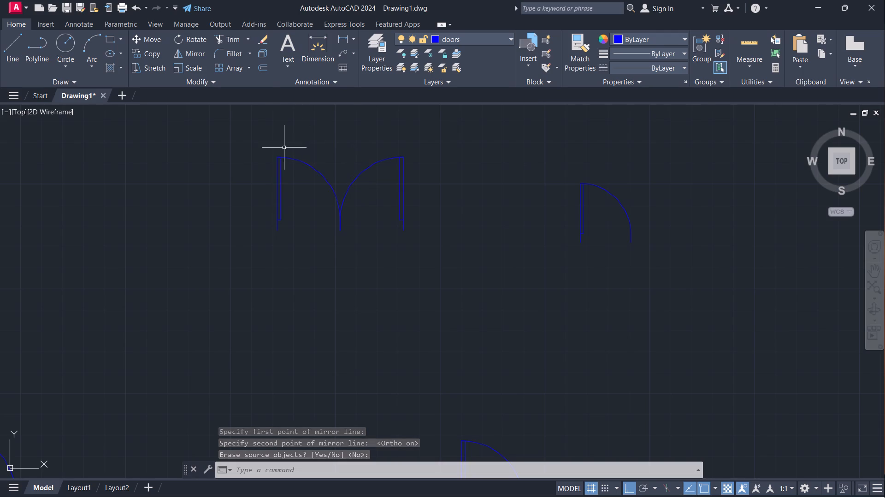
Group the two mirrored door leaves into one double-door object.
click(215, 119)
click(472, 255)
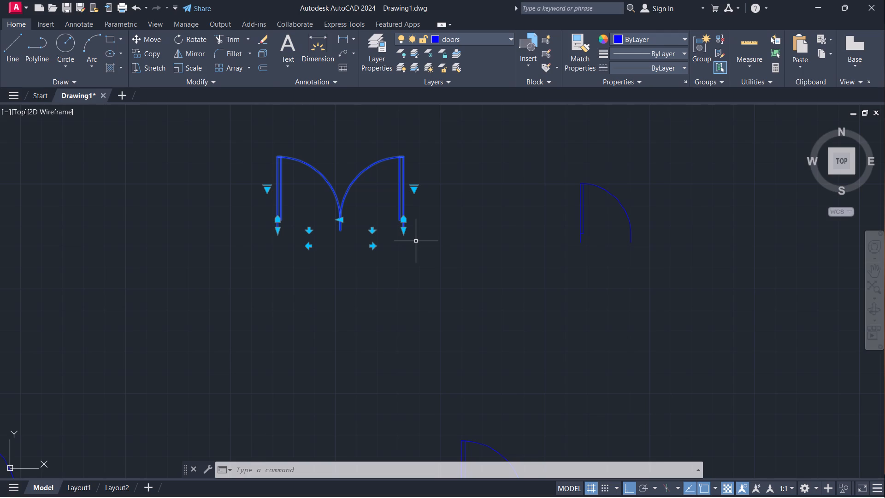
key(Escape)
click(230, 119)
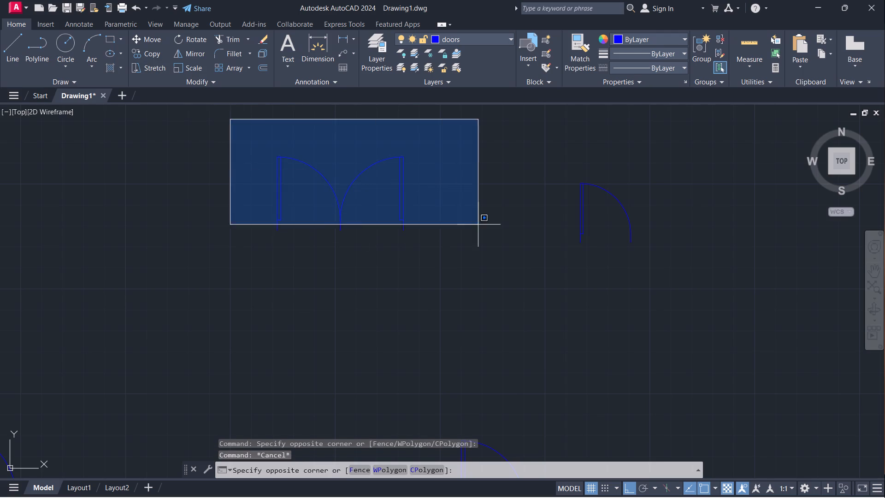
click(484, 269)
key(g)
key(Return)
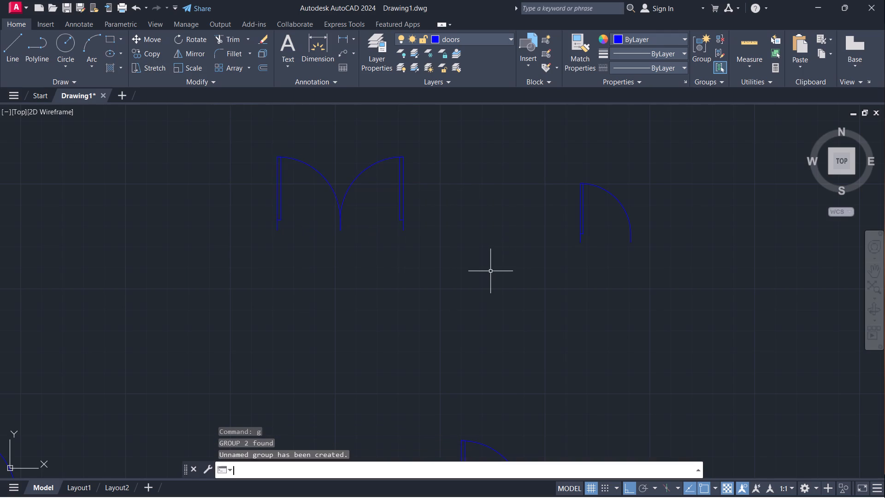
Scale the double door about its west hinge corner by reference, using its full opening width as reference length and 4' as new length.
click(250, 135)
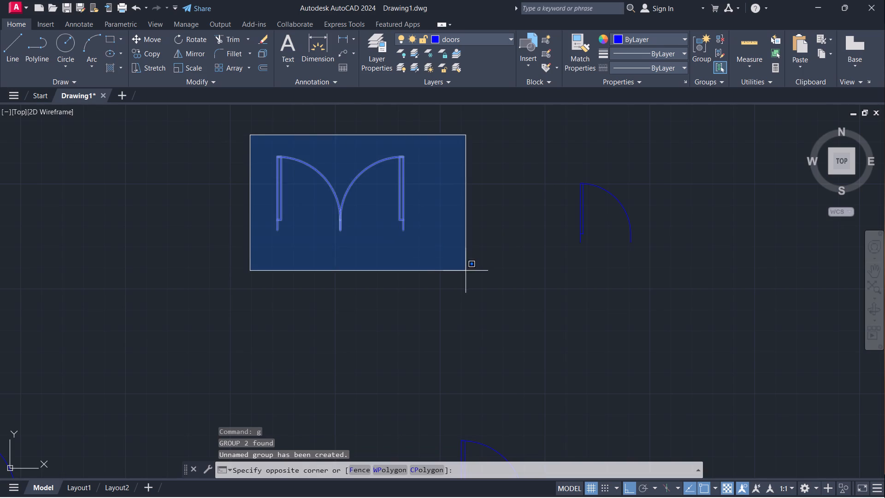
click(466, 271)
text(sc)
key(Return)
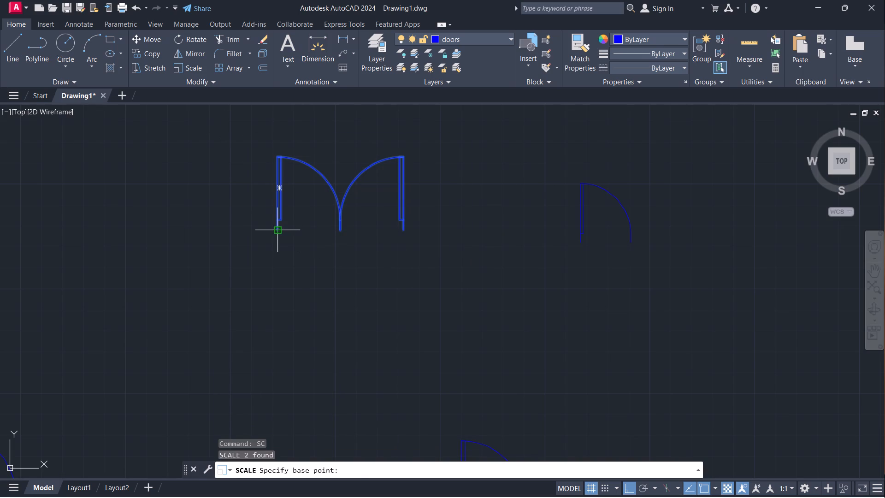
click(277, 232)
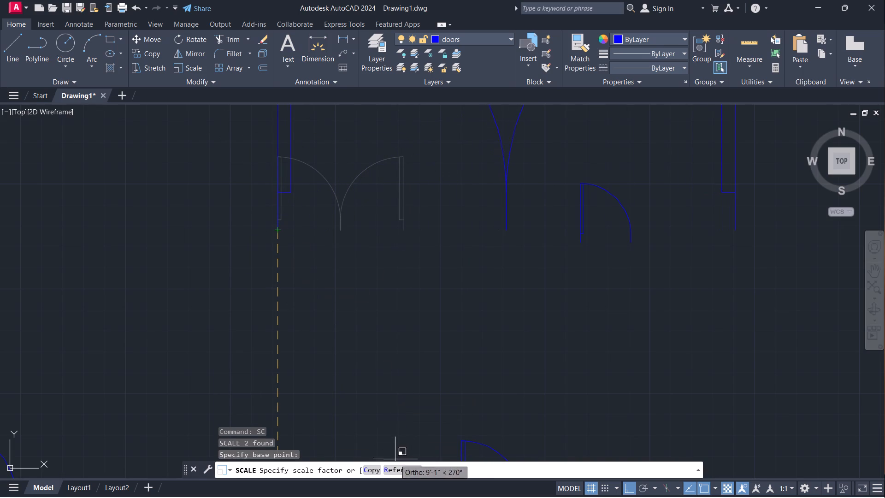
click(392, 469)
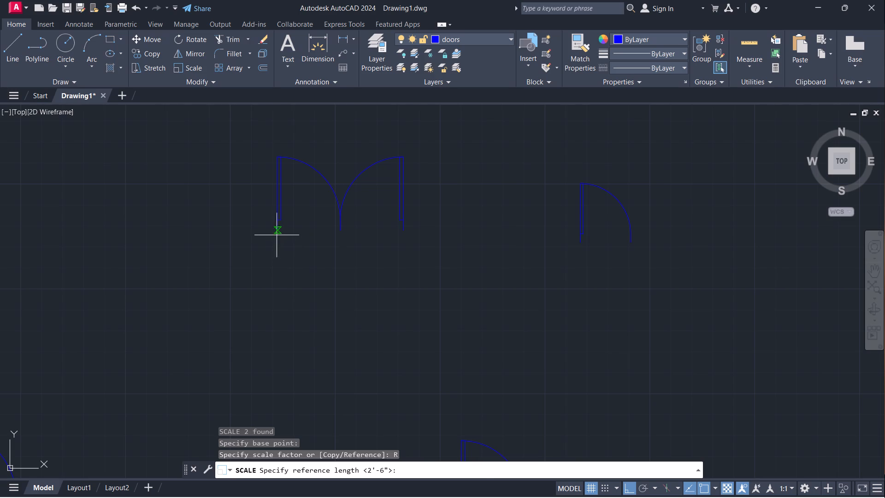
click(276, 235)
click(405, 233)
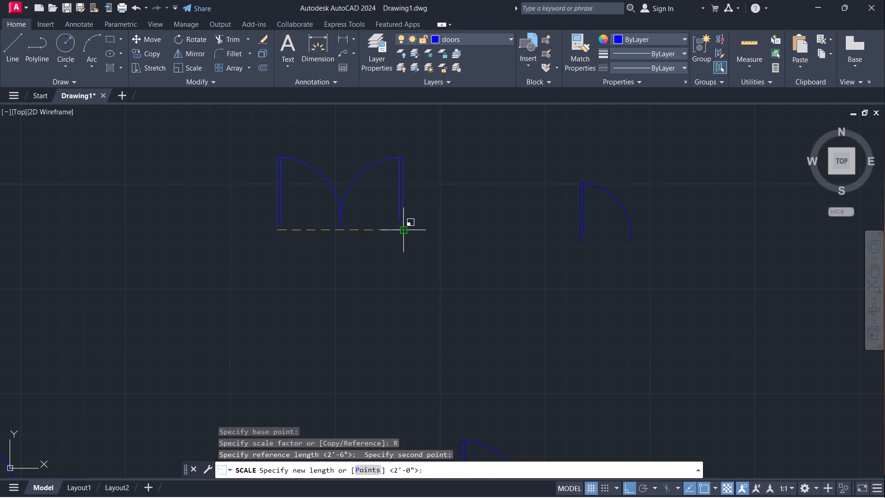
text(4')
key(Return)
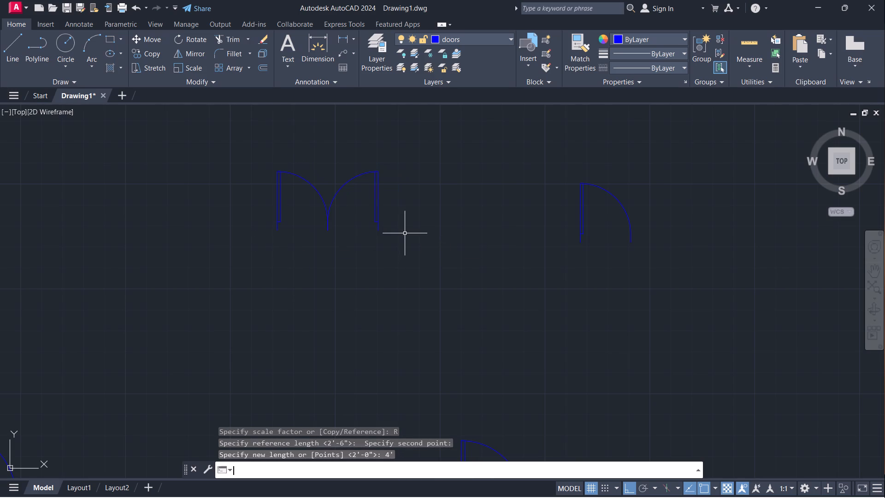
Copy the 4' double door from its west hinge corner to a free spot directly west of it.
click(230, 138)
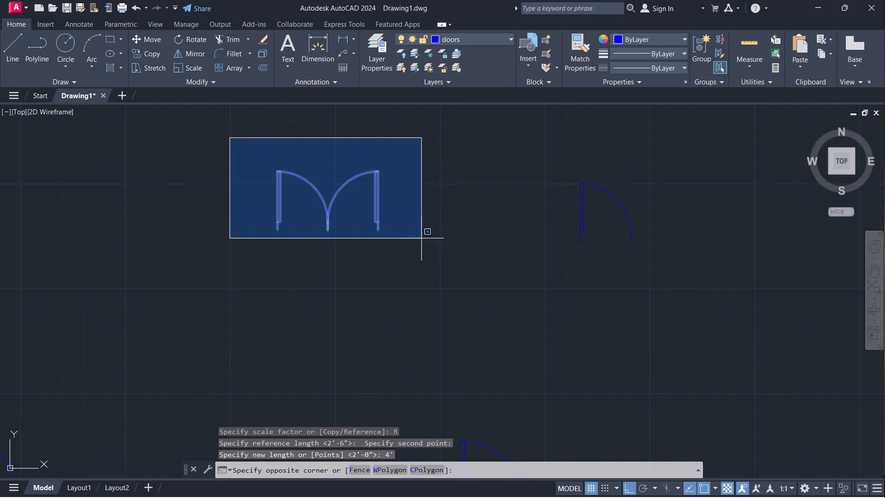
click(438, 252)
text(co)
key(Return)
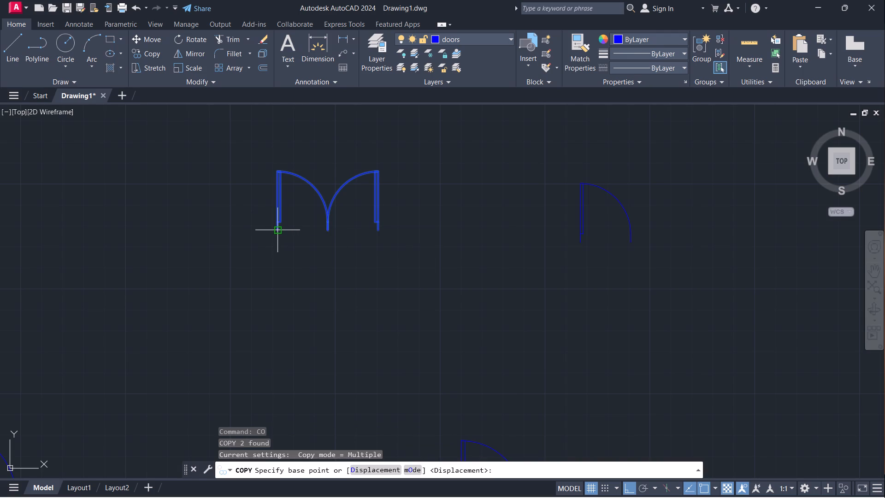
click(281, 233)
click(147, 249)
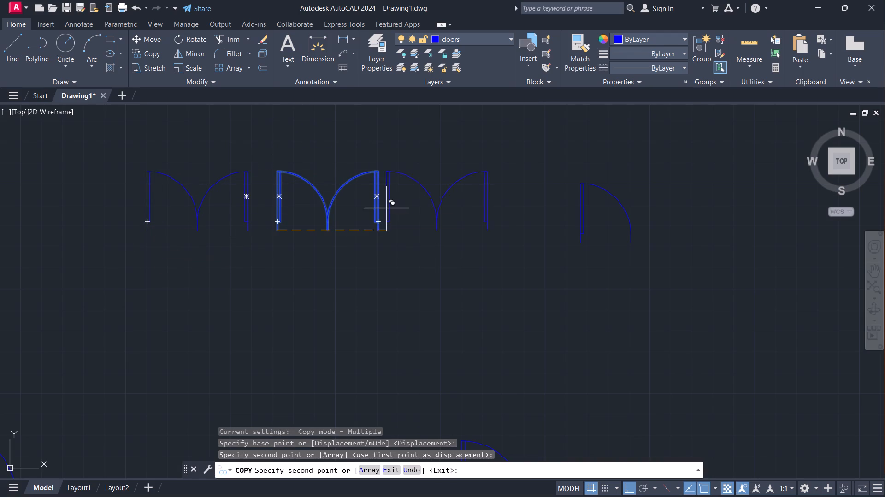
key(Escape)
Scale the west double-door copy about its west hinge corner by reference, using its full opening width as reference length and 5' as new length.
middle_drag(335, 269, 335, 269)
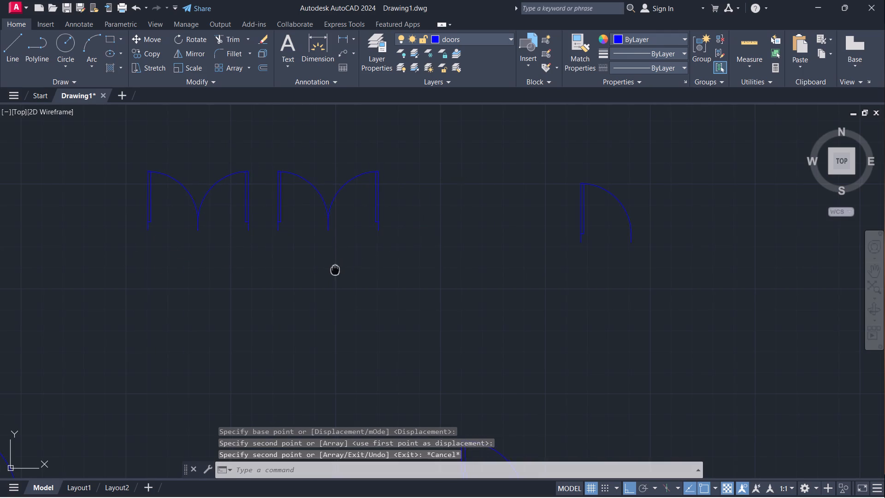
middle_drag(335, 269, 454, 289)
click(252, 183)
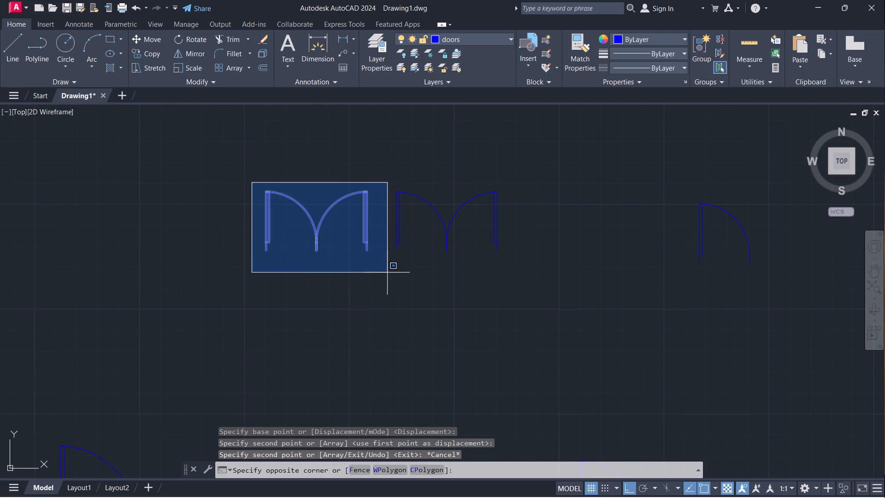
click(387, 273)
text(sc)
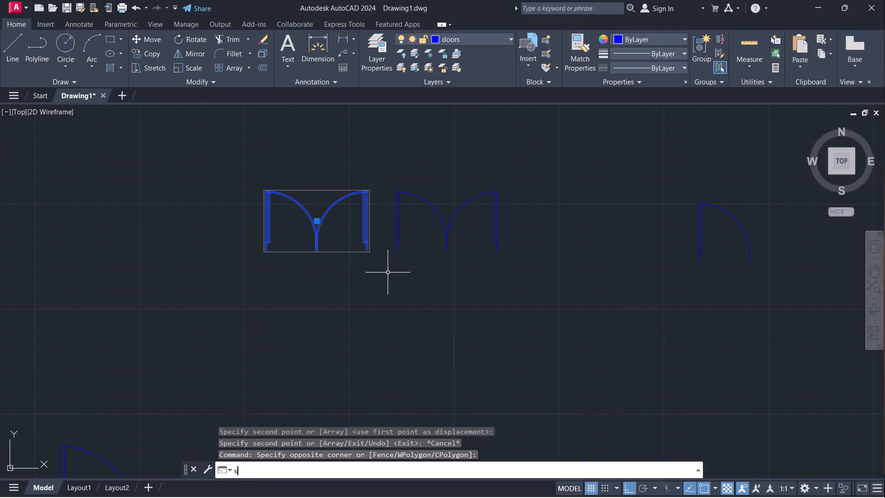
key(Return)
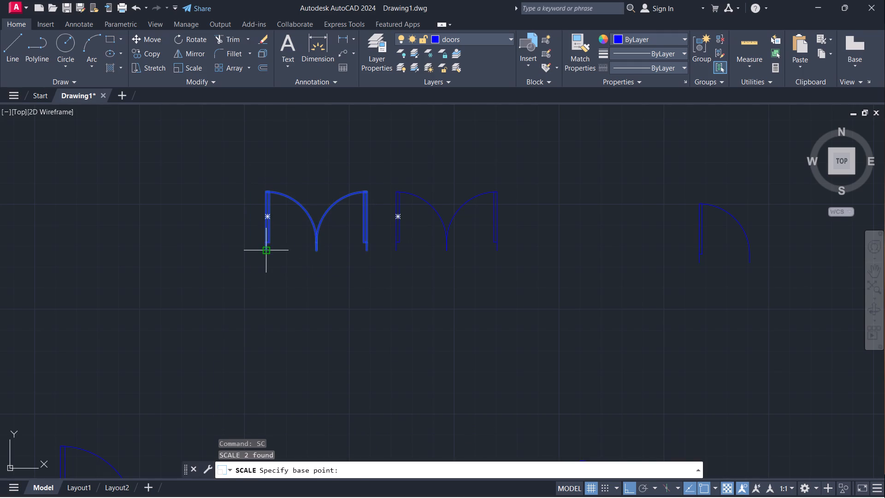
click(265, 252)
click(391, 468)
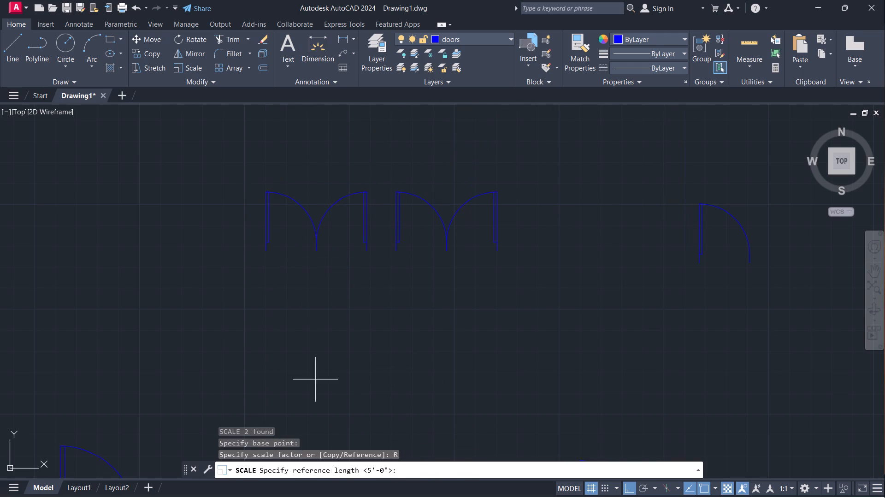
click(265, 253)
click(372, 254)
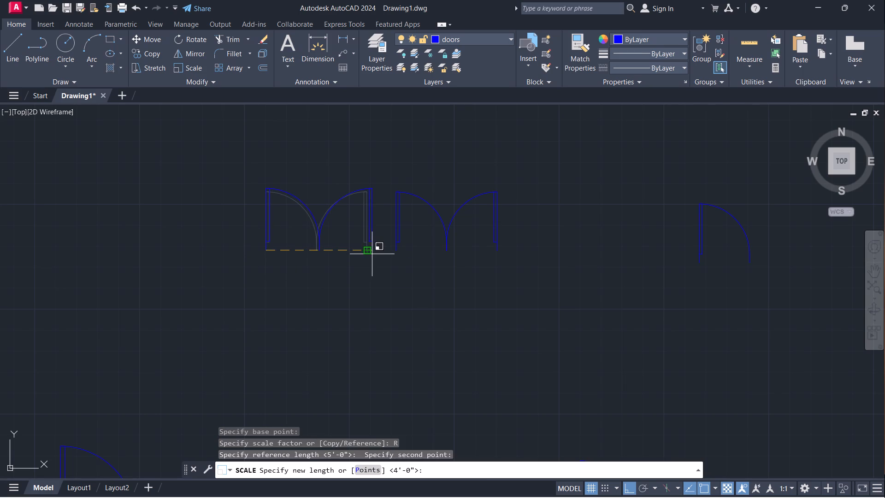
text(5')
key(Return)
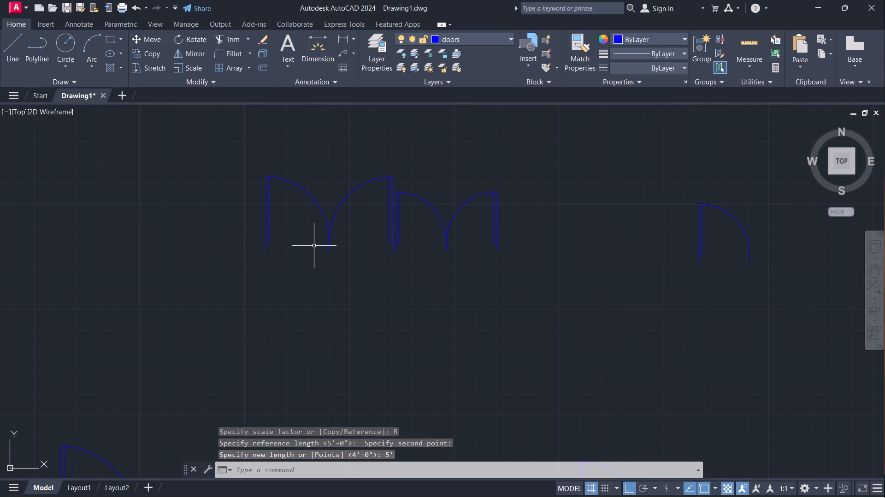
Move the 5' double door from its west hinge corner to the west jamb's inner corner of the north outer wall opening.
scroll(314, 248, down, 2)
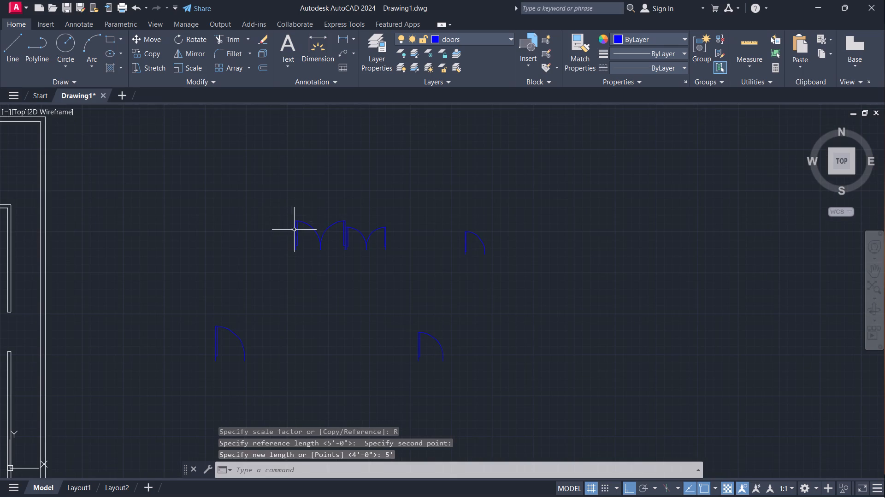
click(295, 239)
key(m)
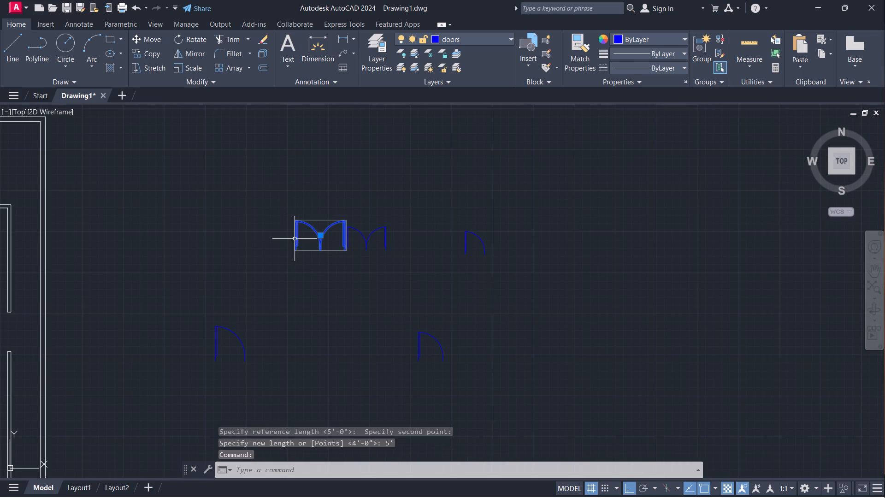
key(Return)
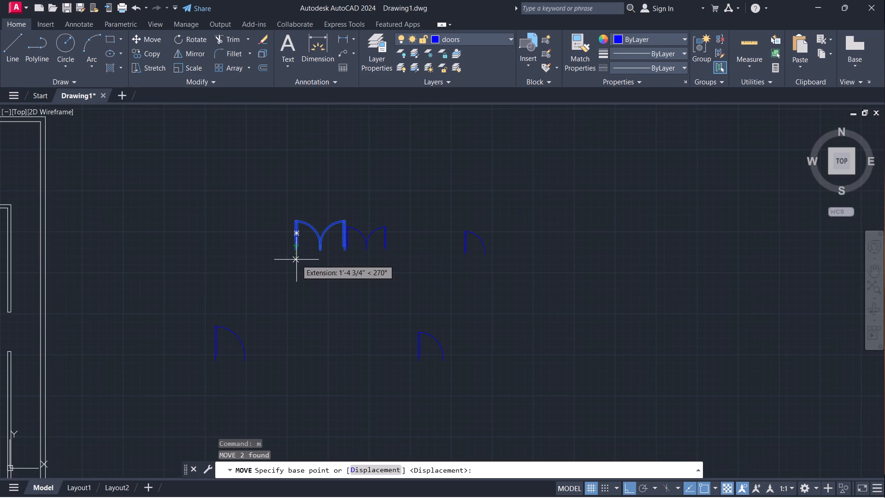
scroll(291, 249, up, 3)
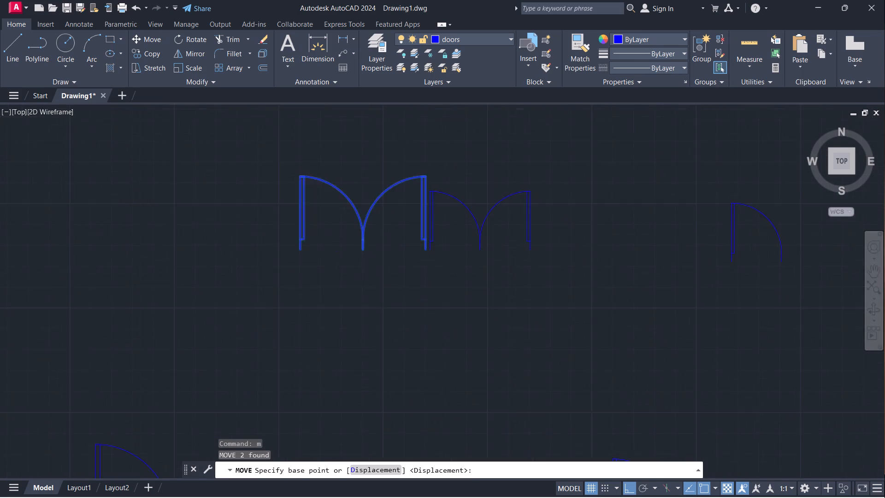
click(304, 252)
scroll(238, 239, down, 3)
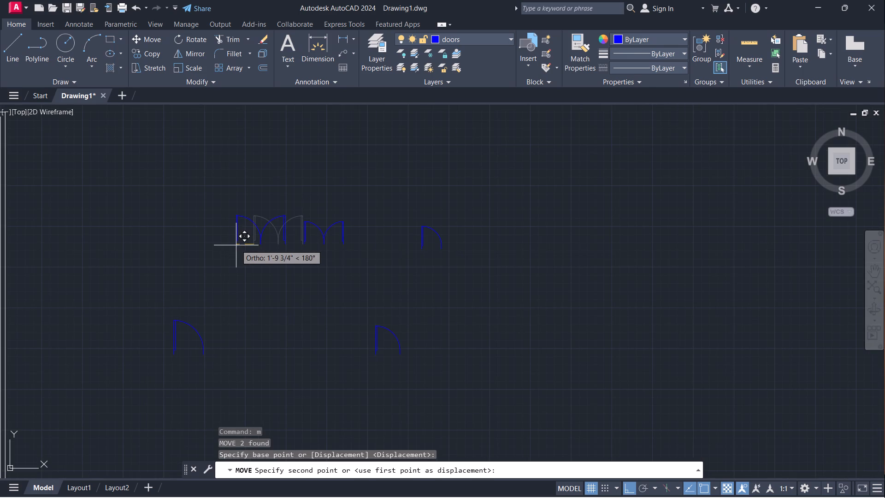
key(F8)
scroll(238, 237, down, 3)
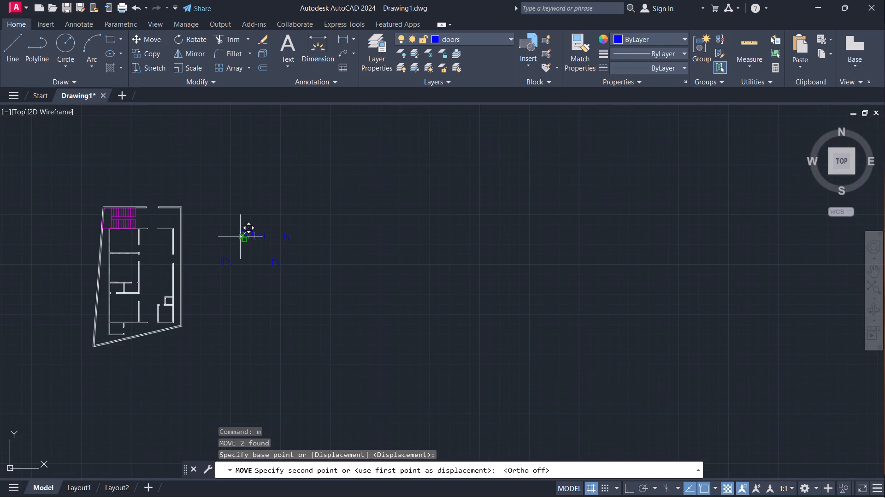
scroll(153, 204, up, 3)
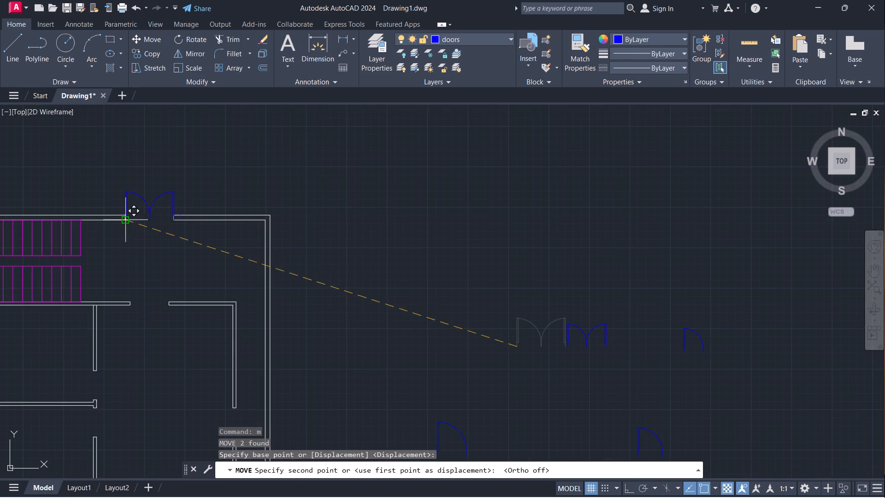
scroll(124, 222, up, 3)
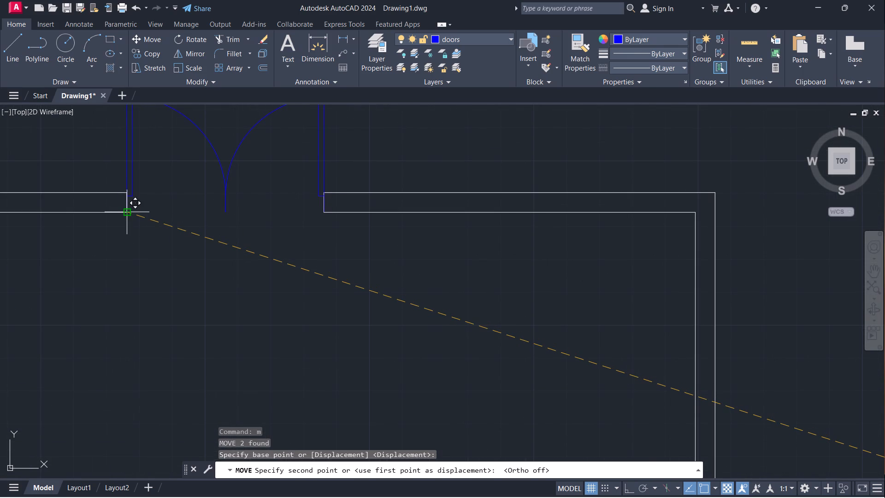
click(126, 211)
Mirror the largest, westernmost single door across a vertical line just east of it, keeping the original.
scroll(228, 190, down, 4)
scroll(292, 227, down, 1)
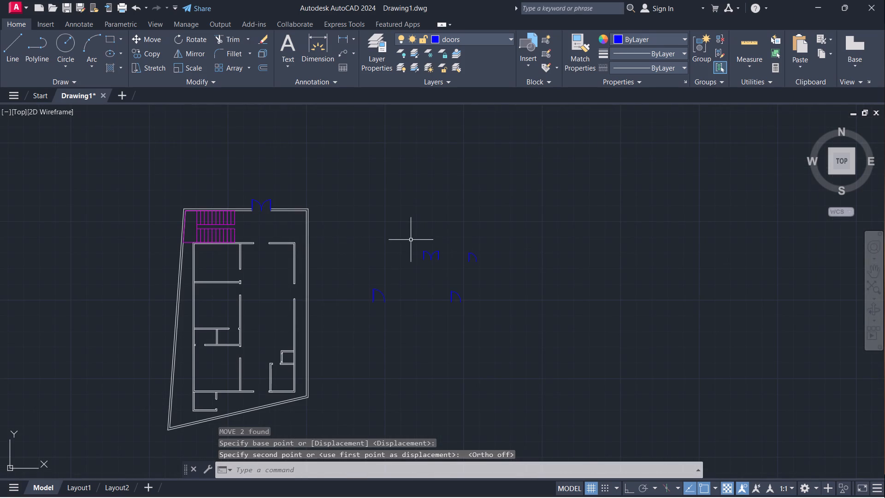
middle_drag(442, 285, 381, 267)
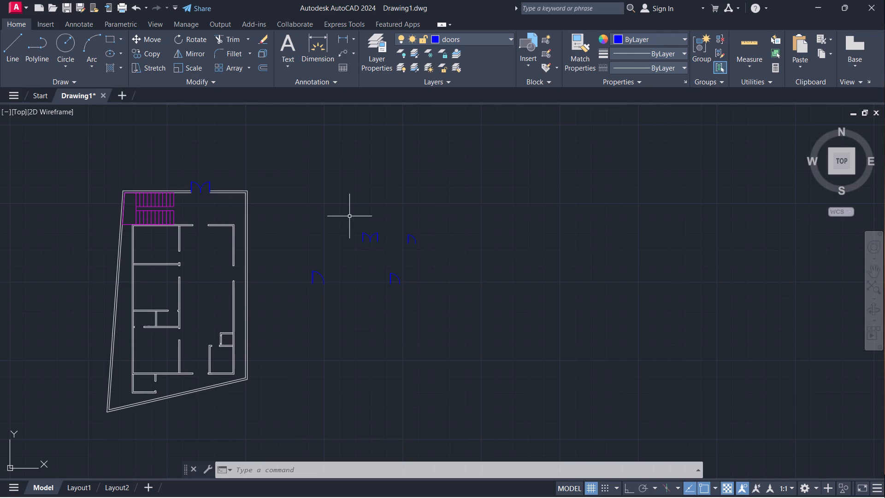
click(296, 252)
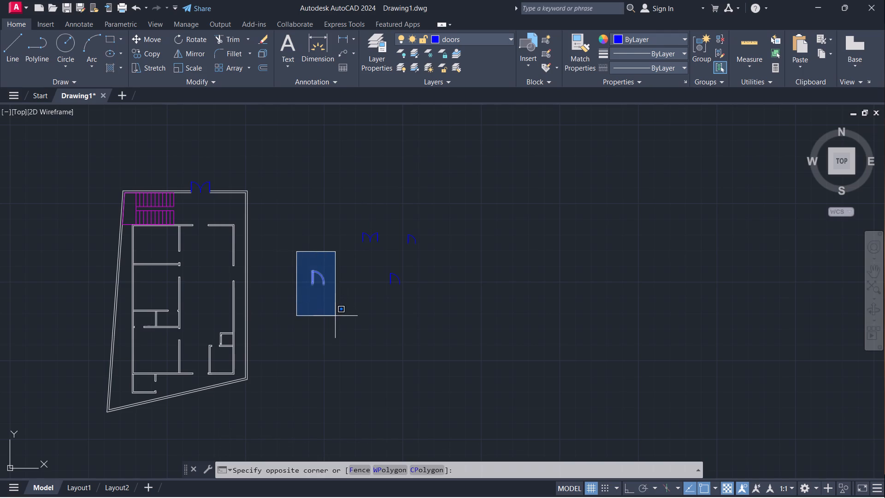
click(335, 316)
text(mi)
key(Return)
click(338, 290)
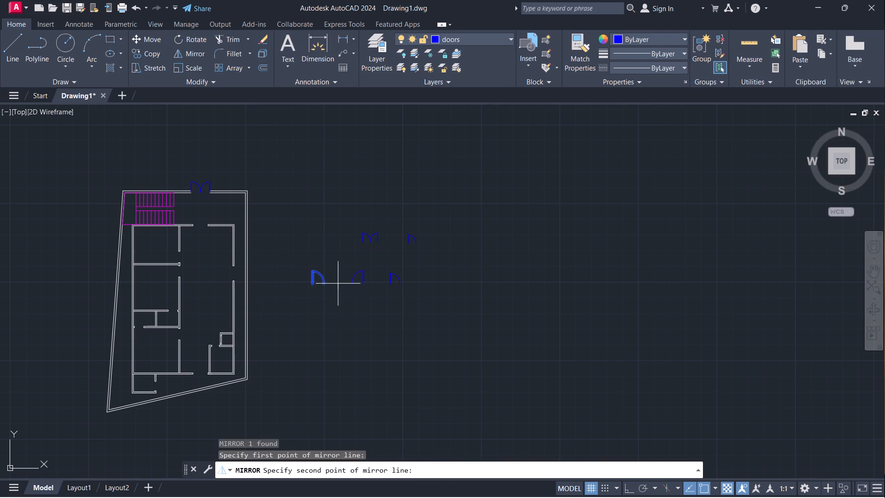
key(F8)
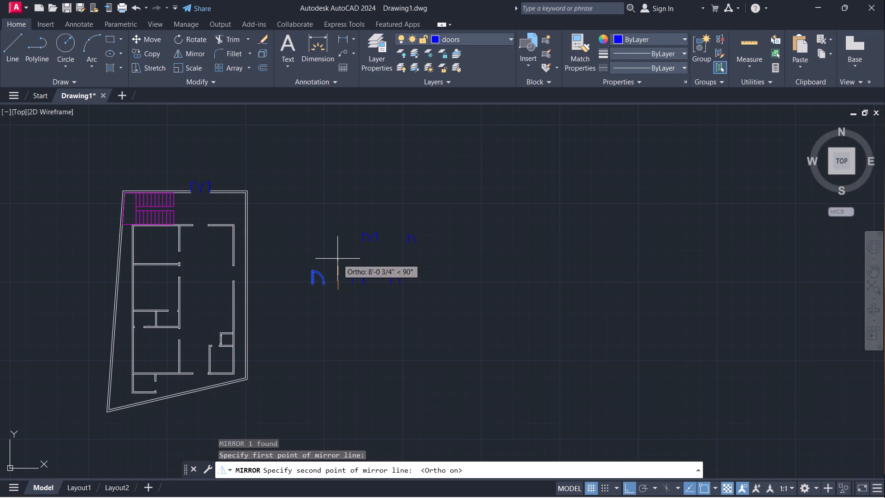
click(337, 258)
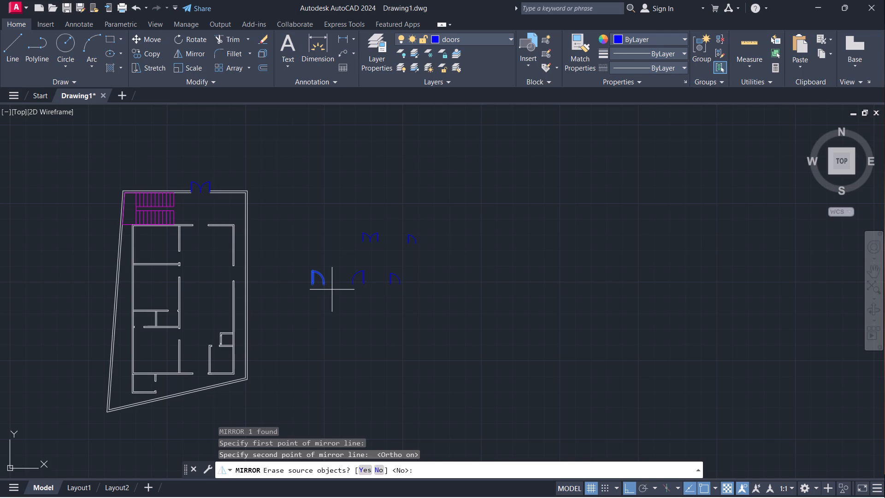
click(336, 270)
key(Return)
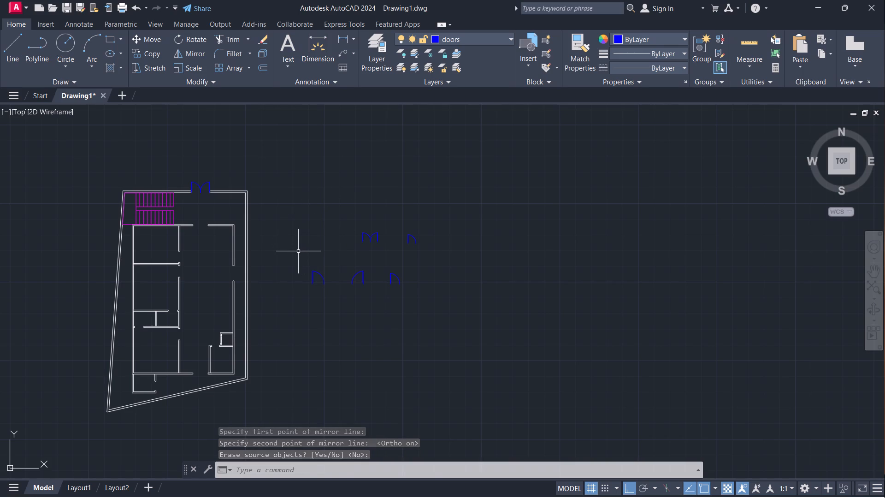
Copy the mirrored pair of single doors straight south twice, about 8'-4" and about 17'-6" from the originals.
click(298, 251)
click(375, 307)
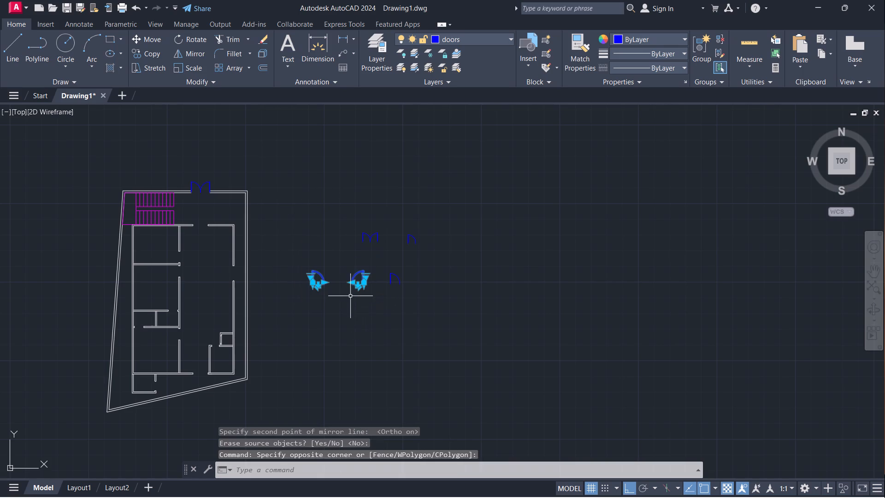
scroll(347, 295, up, 2)
text(co)
key(Return)
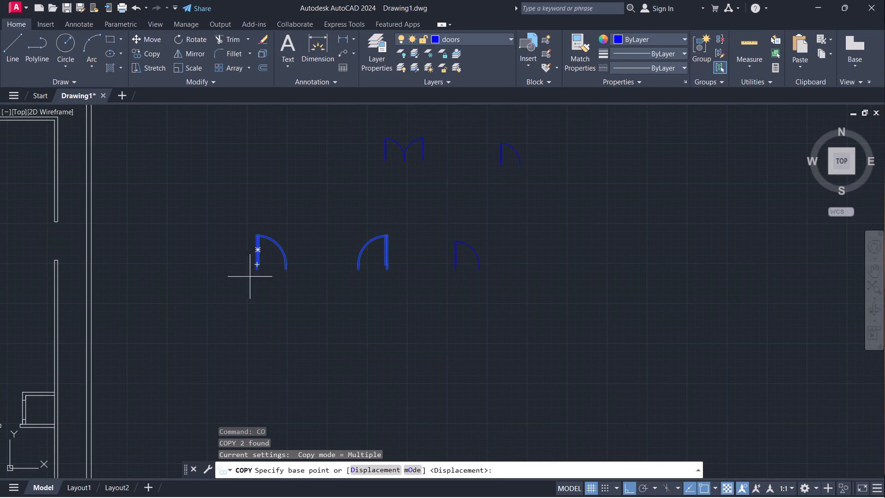
click(256, 272)
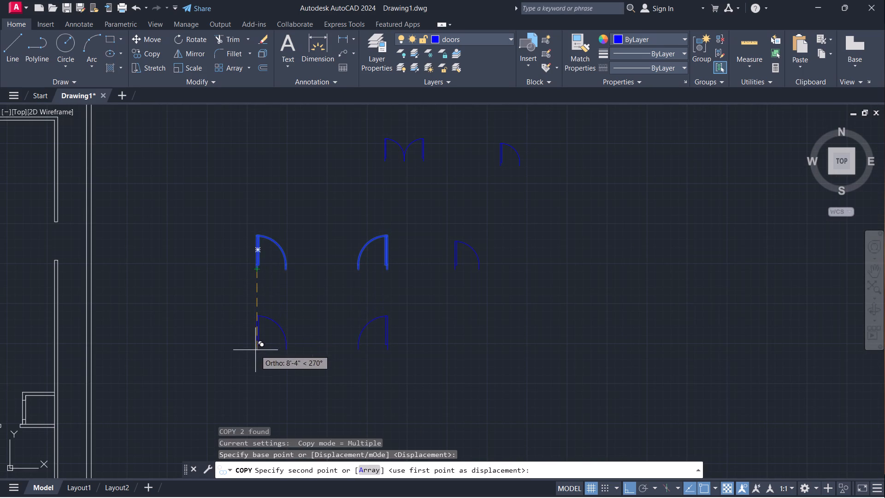
click(256, 350)
scroll(277, 332, down, 2)
middle_drag(290, 371, 290, 369)
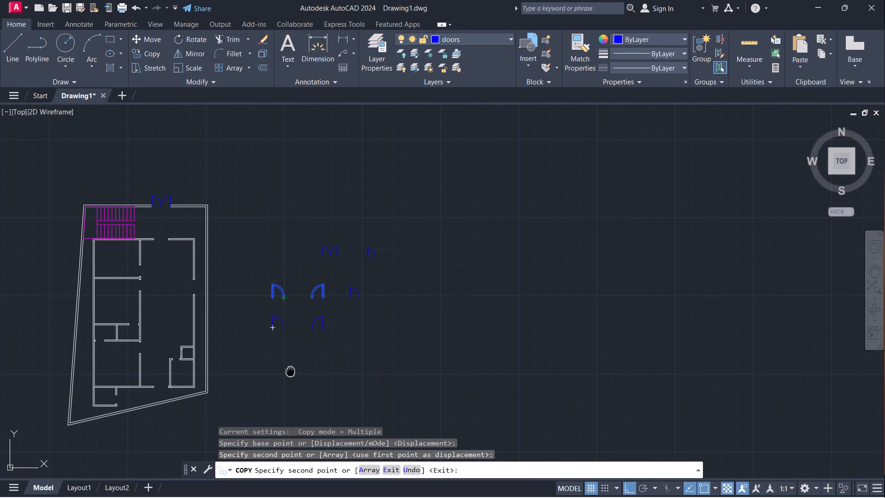
middle_drag(290, 369, 294, 276)
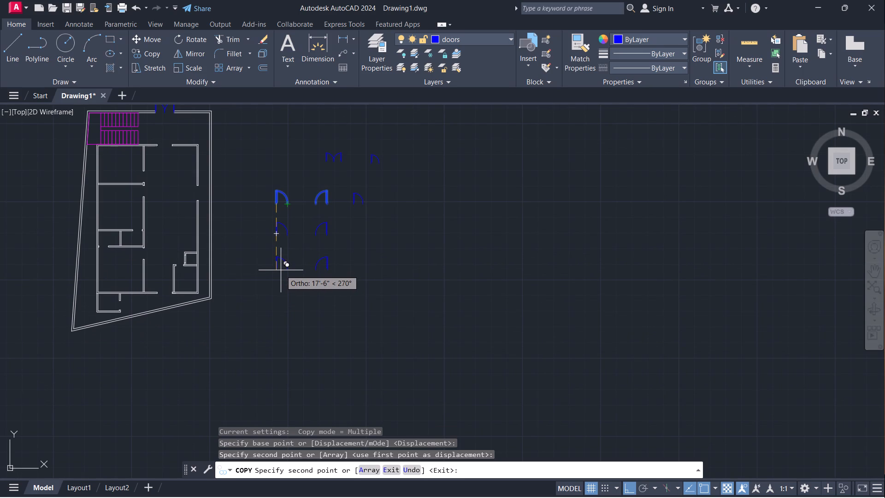
click(281, 272)
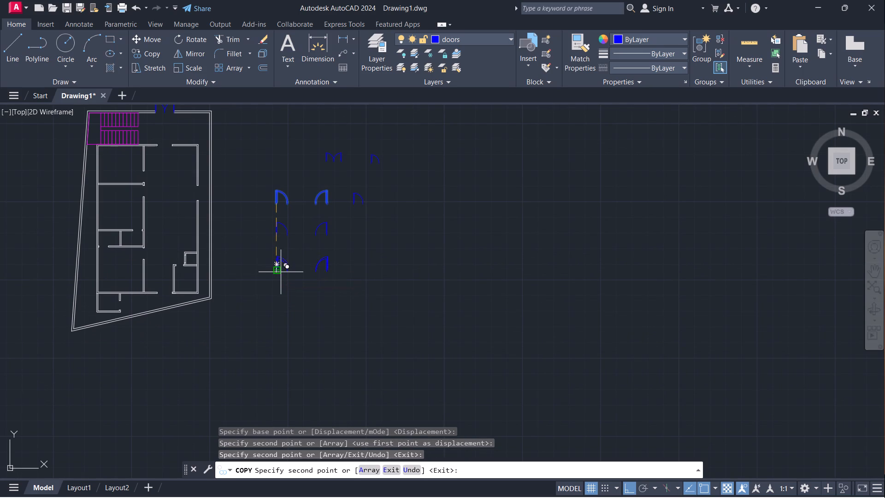
key(Escape)
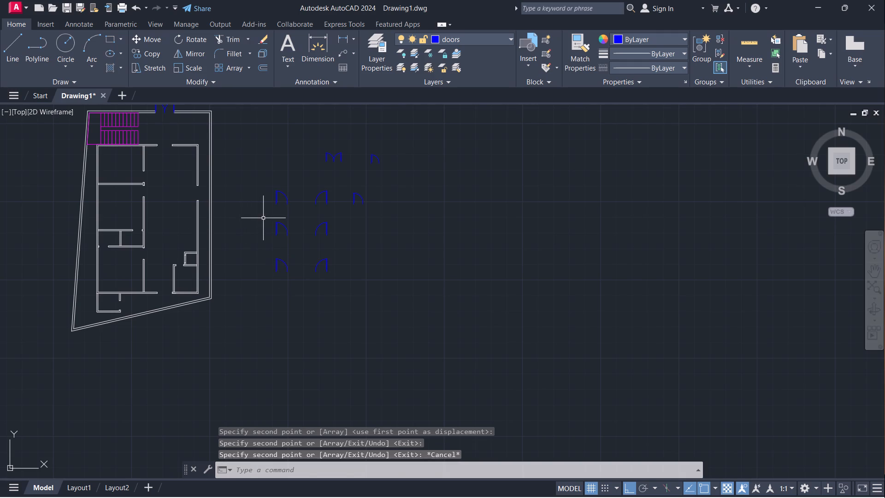
Rotate the middle pair of single doors 90° counterclockwise about the west door's hinge corner.
click(263, 218)
click(342, 243)
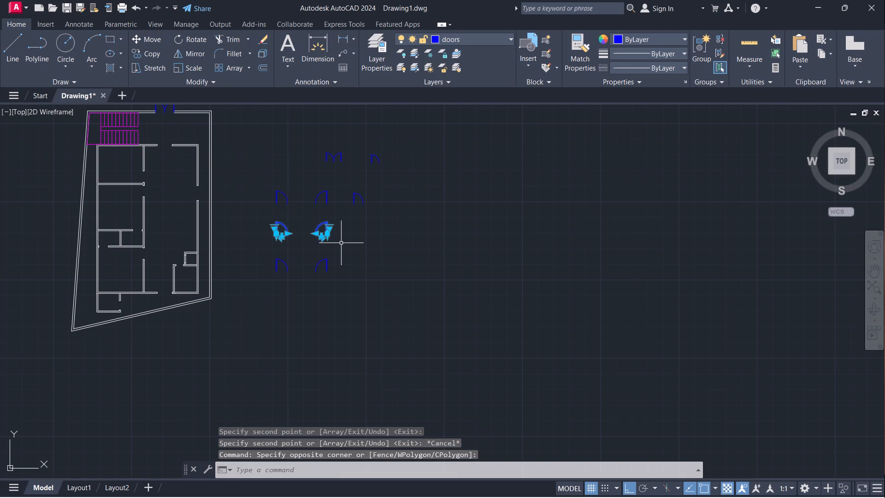
key(r)
key(o)
key(Return)
click(276, 239)
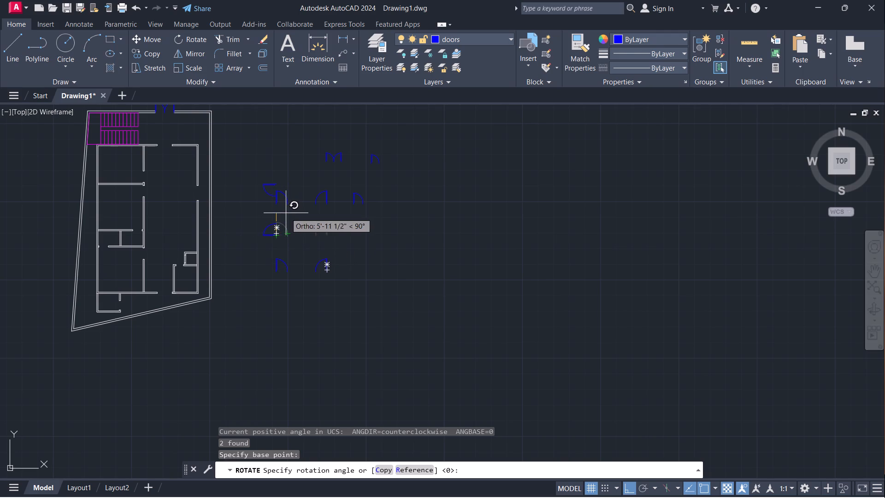
click(293, 176)
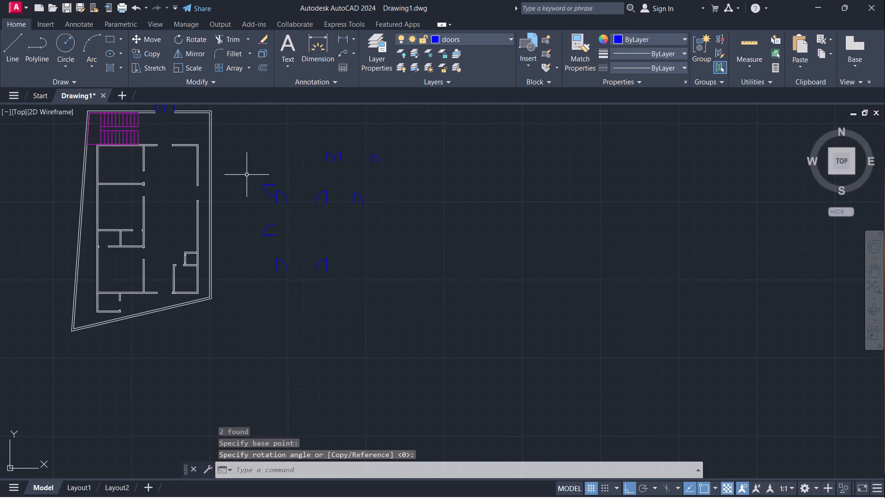
Move the rotated pair of doors southwest to a free spot west of the other single doors.
click(247, 170)
click(285, 241)
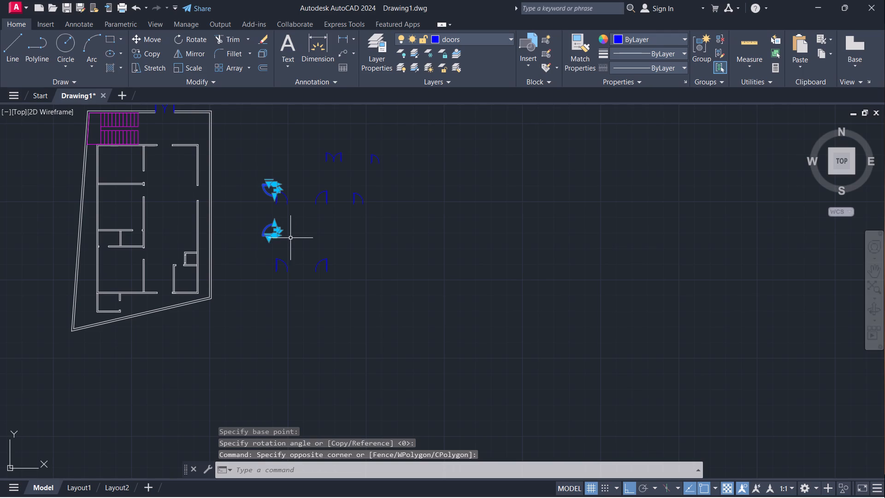
key(m)
key(Return)
click(276, 240)
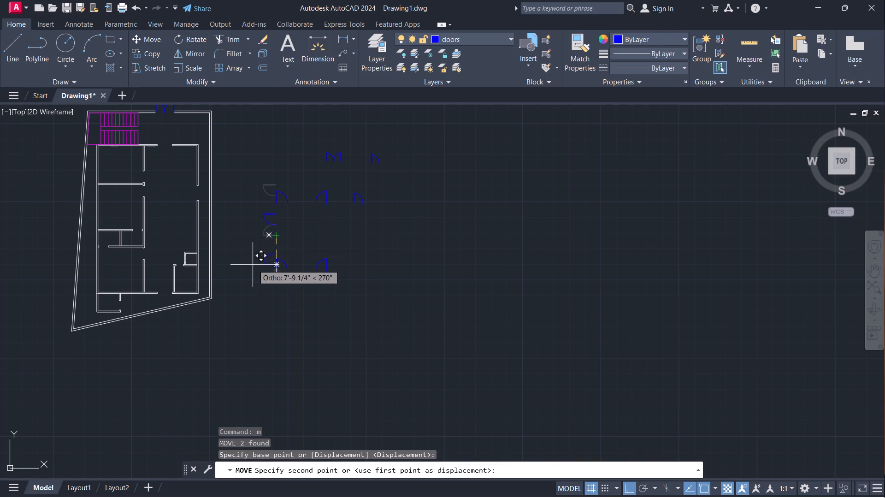
key(F8)
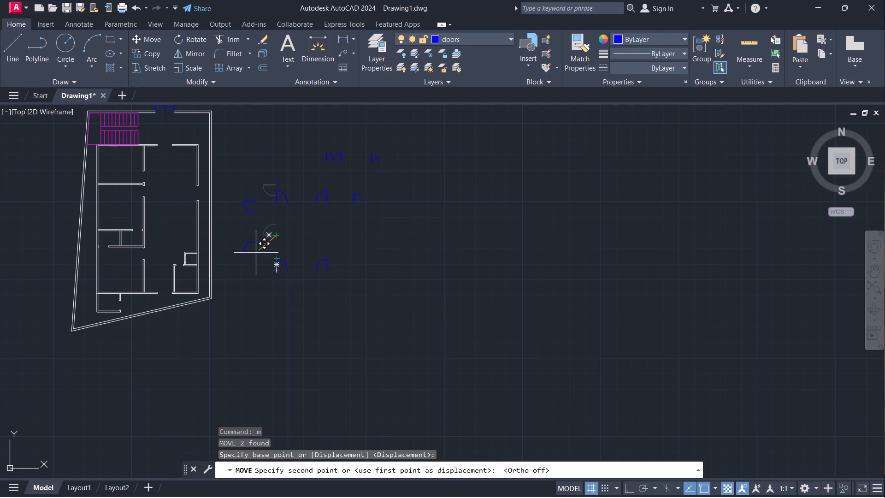
click(256, 253)
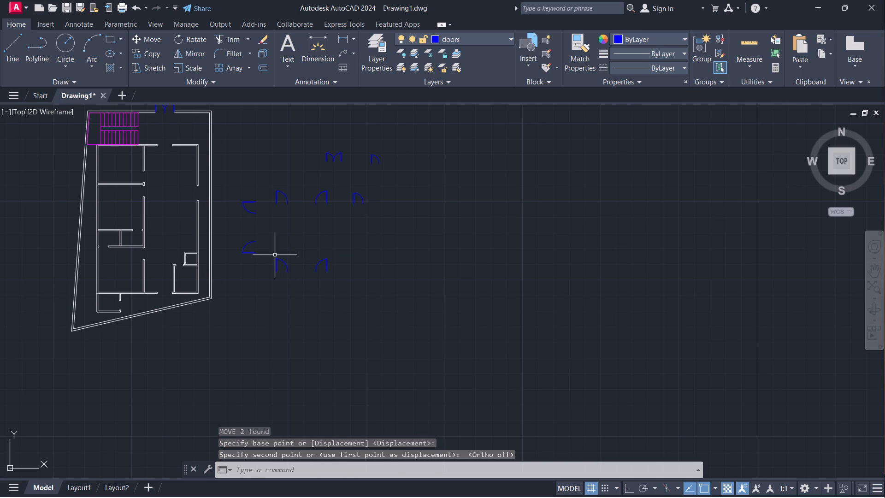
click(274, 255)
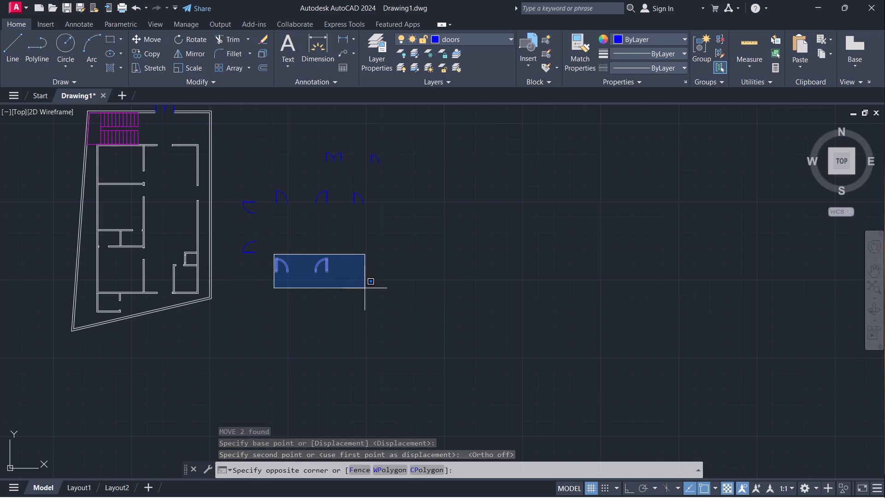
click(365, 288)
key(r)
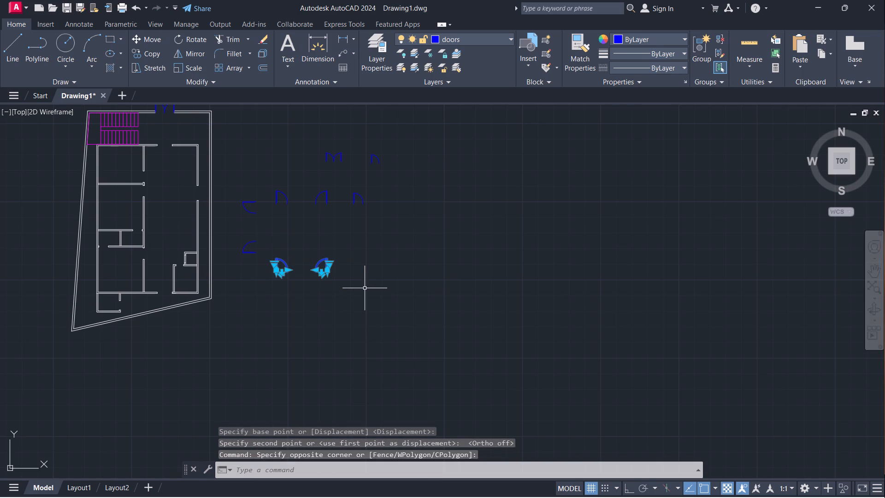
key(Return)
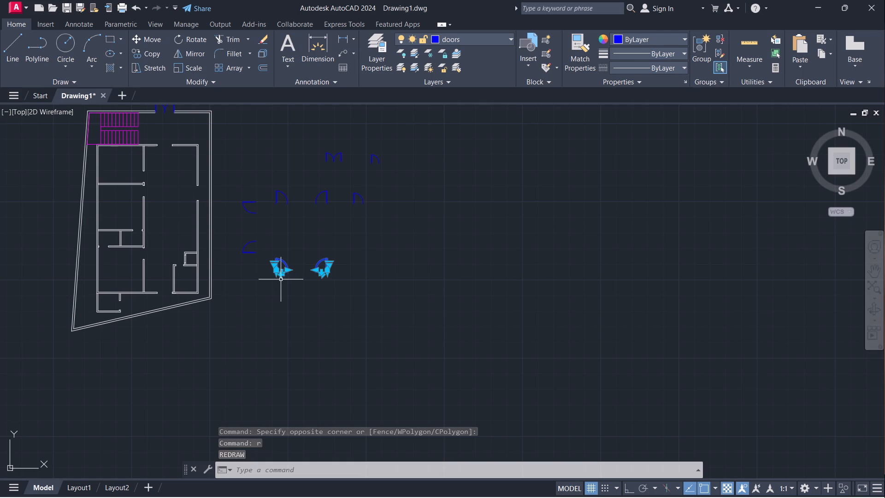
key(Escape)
Rotate the southernmost pair of single doors 90° clockwise about the west door's hinge corner.
click(270, 255)
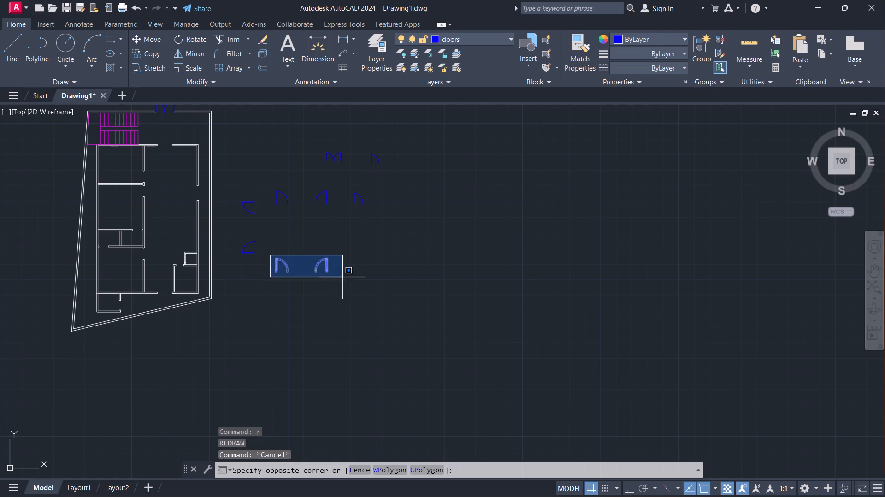
click(345, 279)
text(ro)
key(Return)
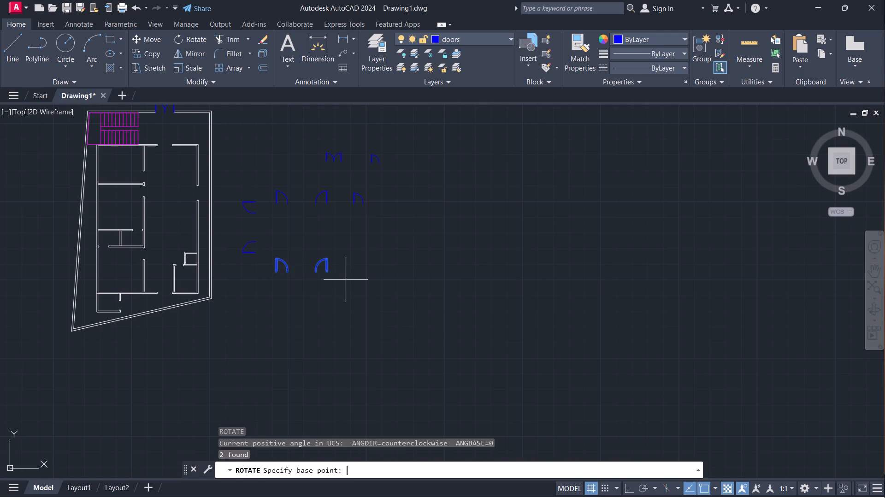
click(271, 278)
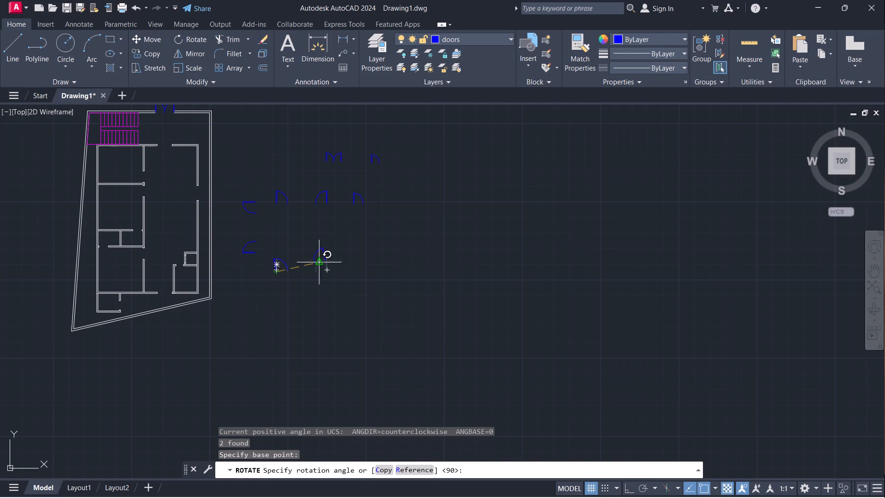
click(276, 346)
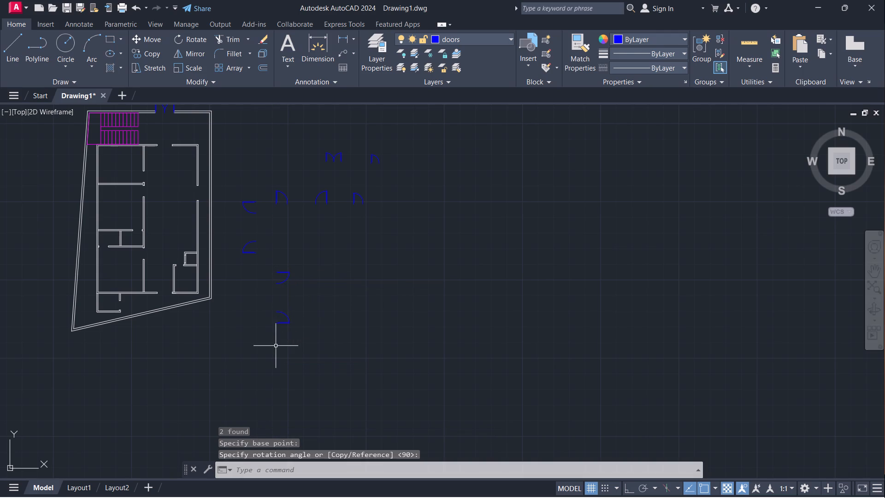
Copy the spare double door into the opening in the house's north wall, just south of the entrance gate, aligned to the west jamb's south corner.
scroll(289, 116, up, 1)
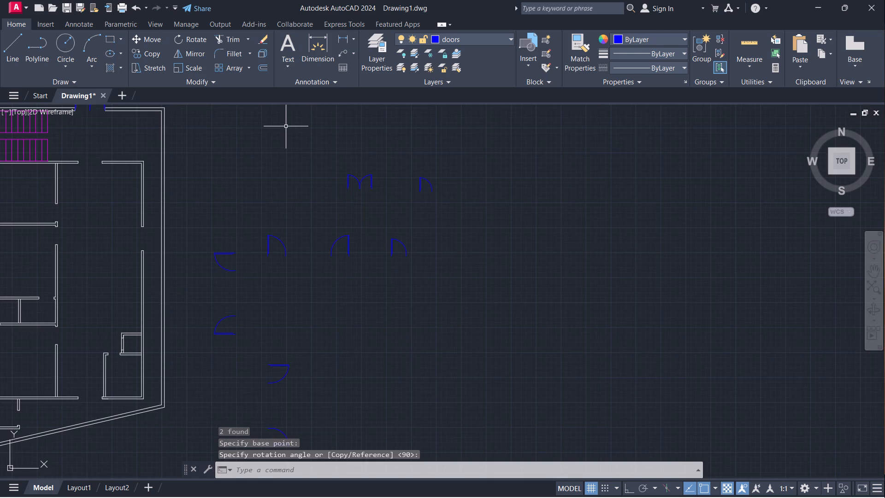
middle_drag(297, 154, 298, 156)
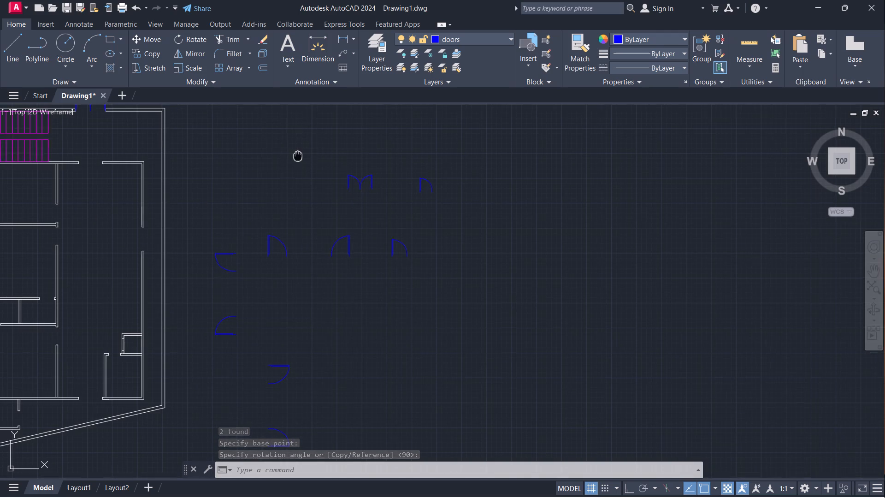
middle_drag(298, 156, 360, 244)
drag(383, 248, 388, 249)
click(459, 301)
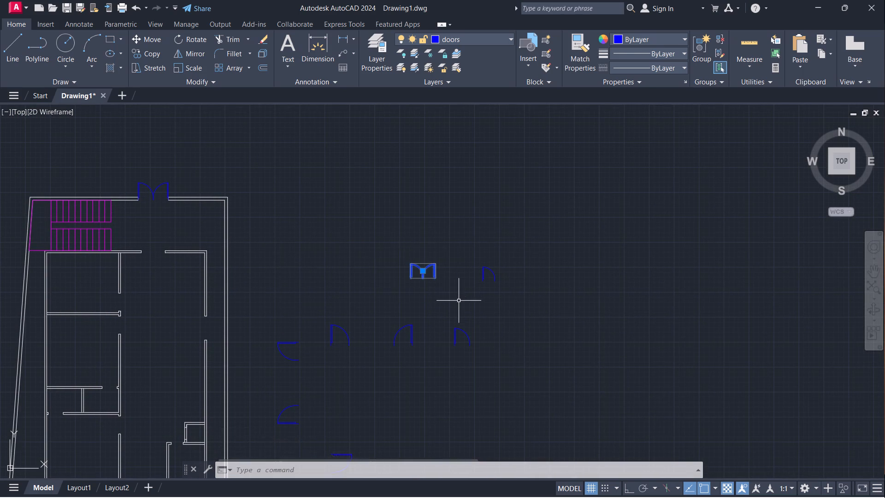
text(co)
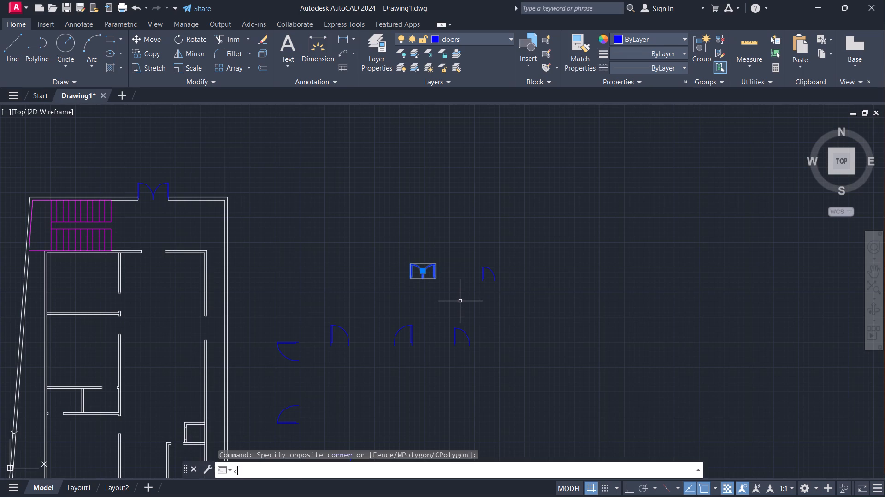
key(Return)
scroll(408, 282, up, 3)
click(416, 267)
scroll(184, 264, down, 3)
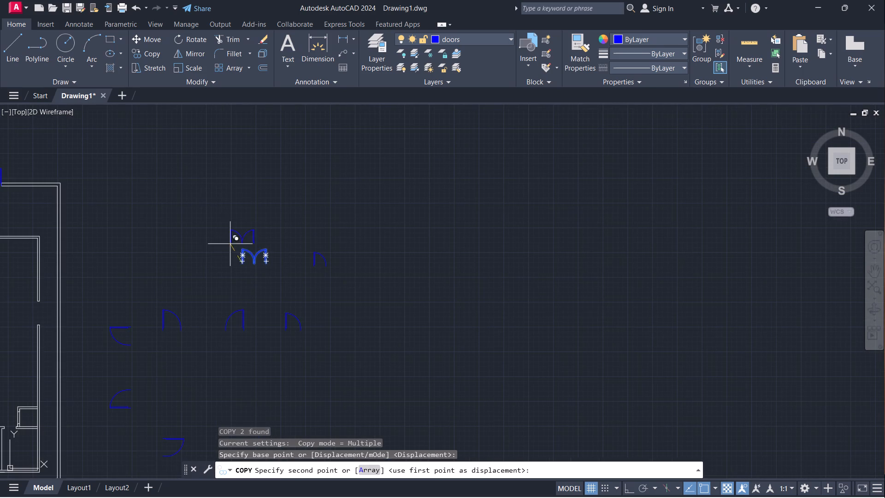
scroll(221, 260, down, 2)
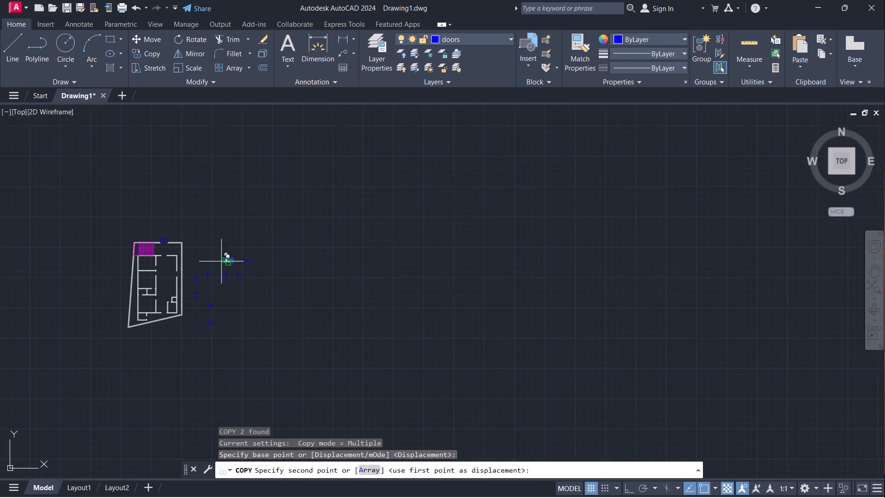
scroll(221, 261, down, 1)
middle_drag(228, 248, 383, 276)
scroll(321, 287, up, 3)
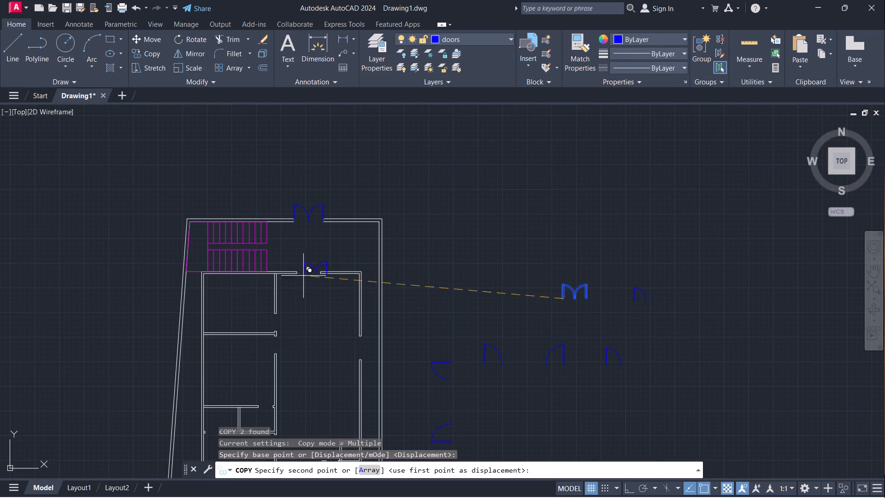
scroll(299, 272, up, 3)
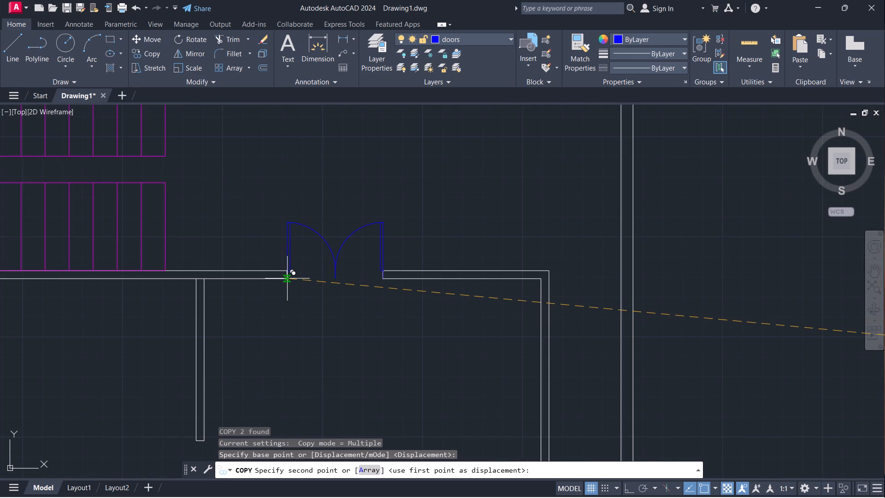
click(287, 281)
key(Escape)
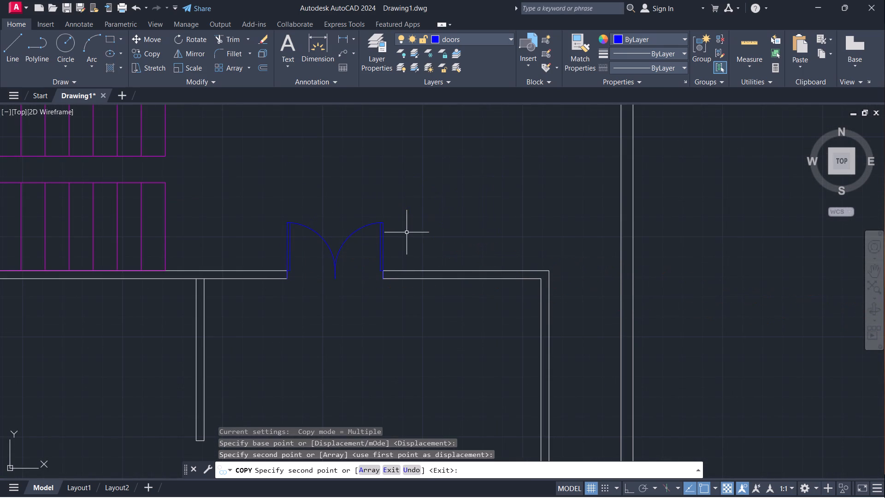
Mirror the spare double door across a horizontal line just south of it, keeping the original.
scroll(407, 230, down, 3)
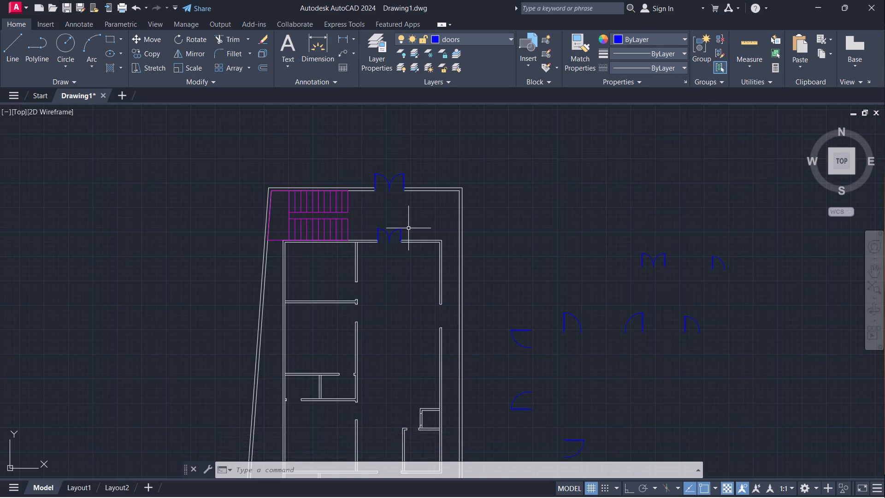
scroll(423, 220, down, 1)
middle_drag(491, 246, 441, 246)
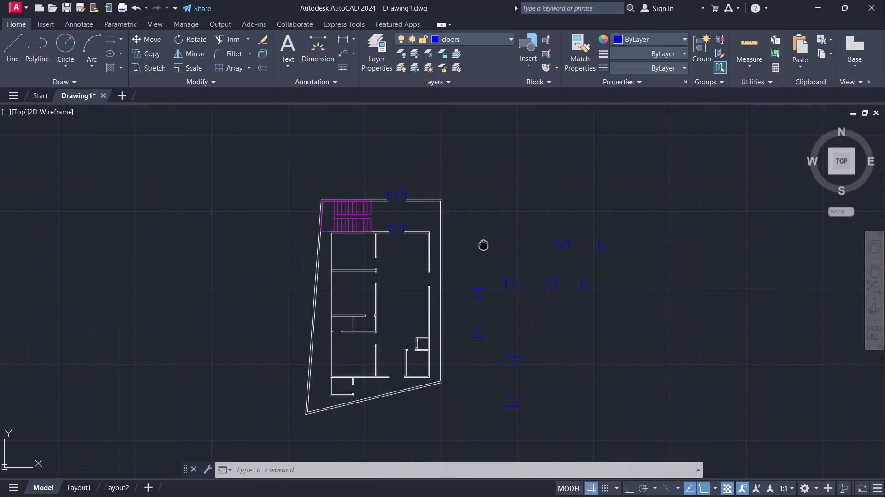
middle_drag(441, 246, 354, 289)
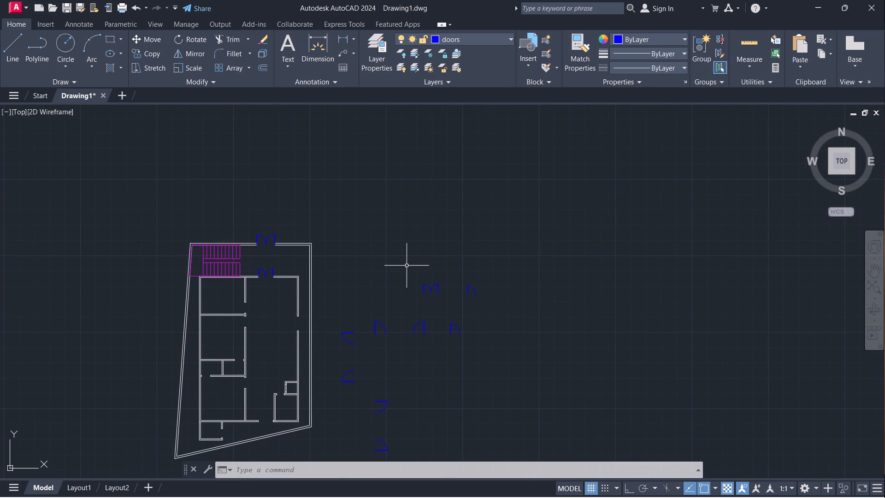
drag(414, 274, 418, 277)
click(459, 309)
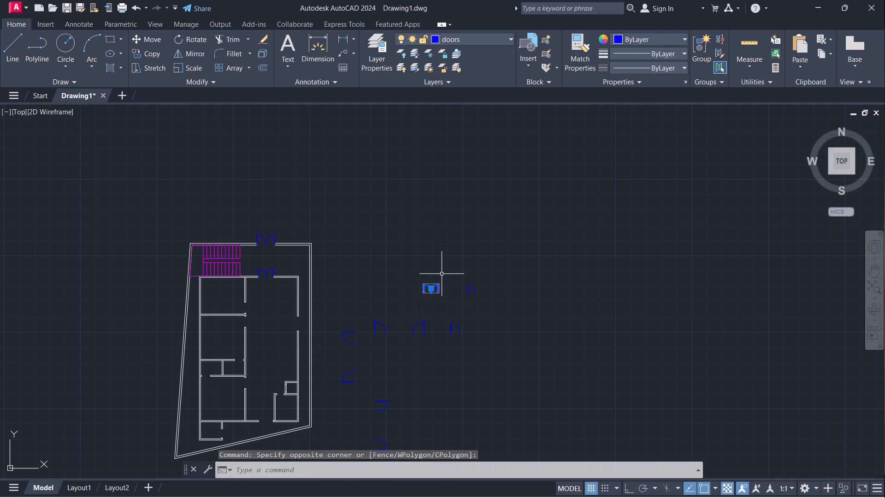
text(mi)
key(Return)
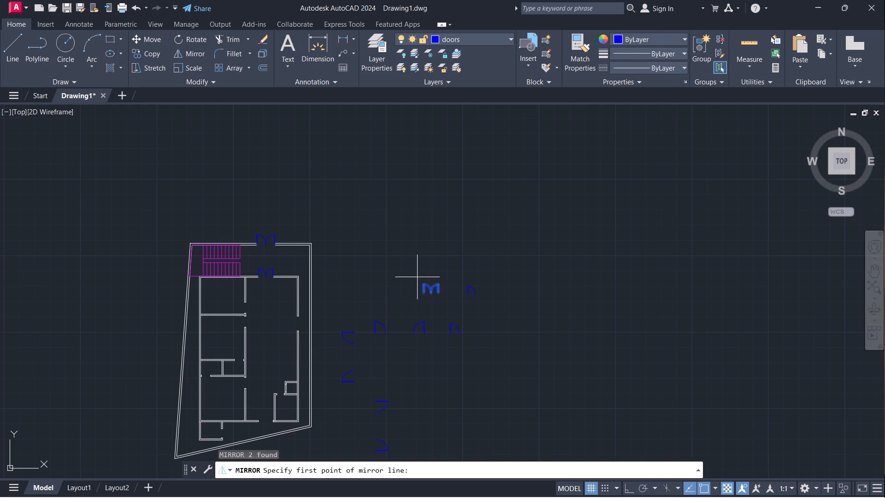
scroll(439, 283, up, 3)
drag(338, 364, 343, 364)
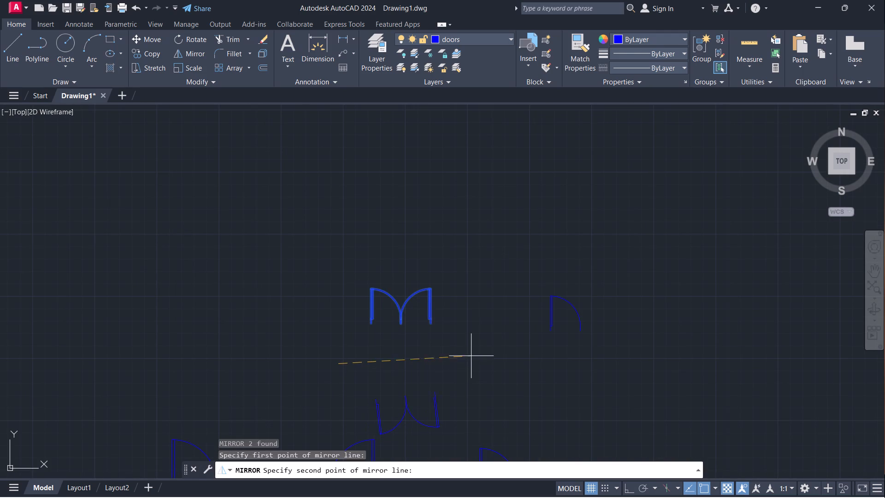
key(F8)
click(478, 357)
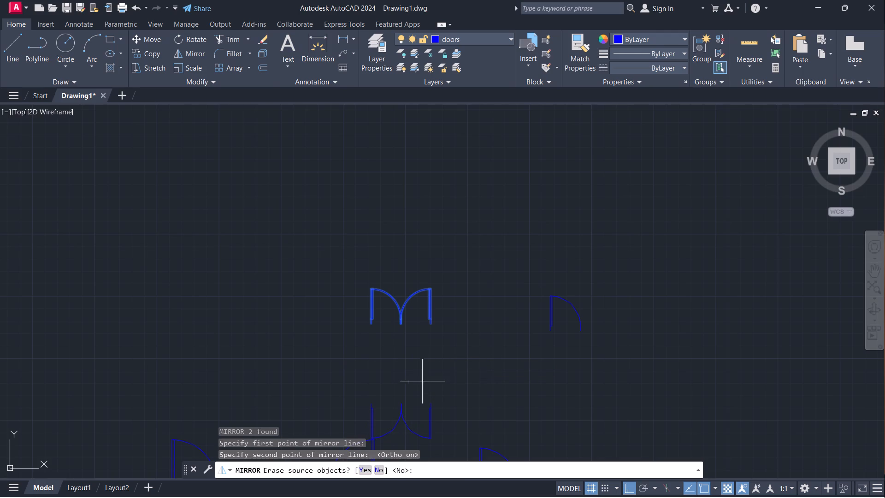
scroll(446, 355, down, 2)
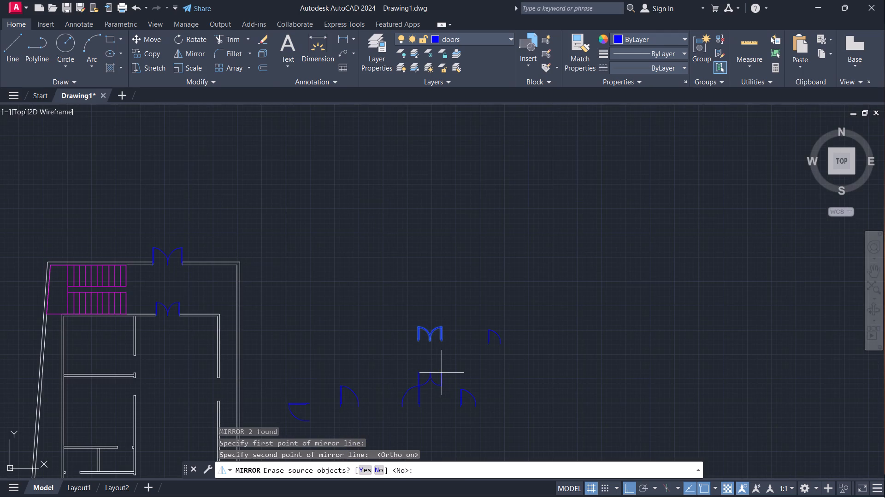
key(Return)
Move the mirrored double door into the house's south wall opening, placing its northeast corner on the east jamb's north corner.
click(443, 373)
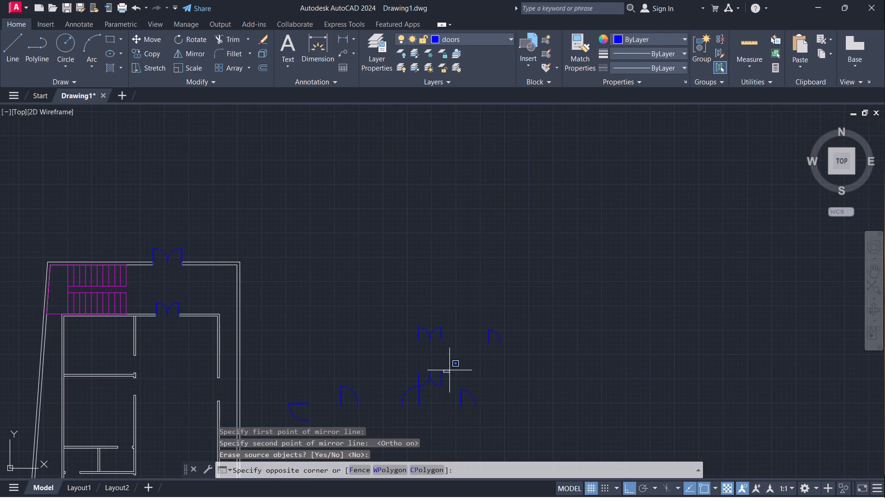
click(431, 379)
key(m)
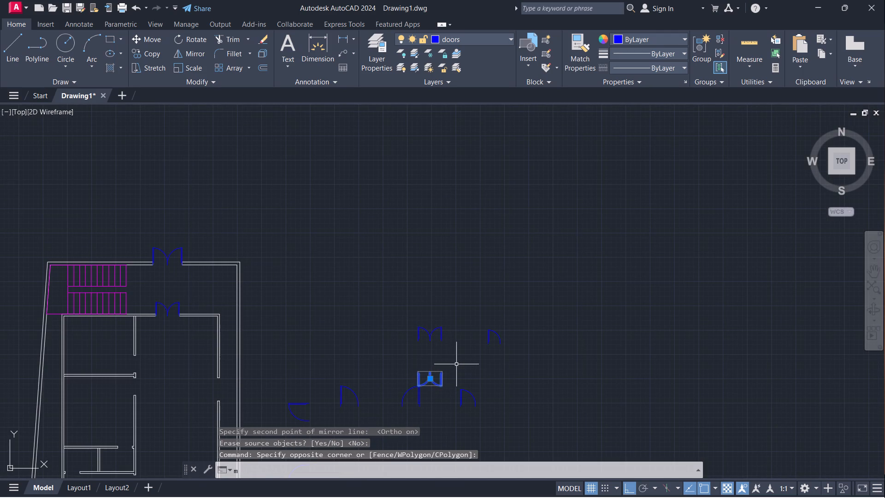
key(Return)
scroll(472, 375, up, 2)
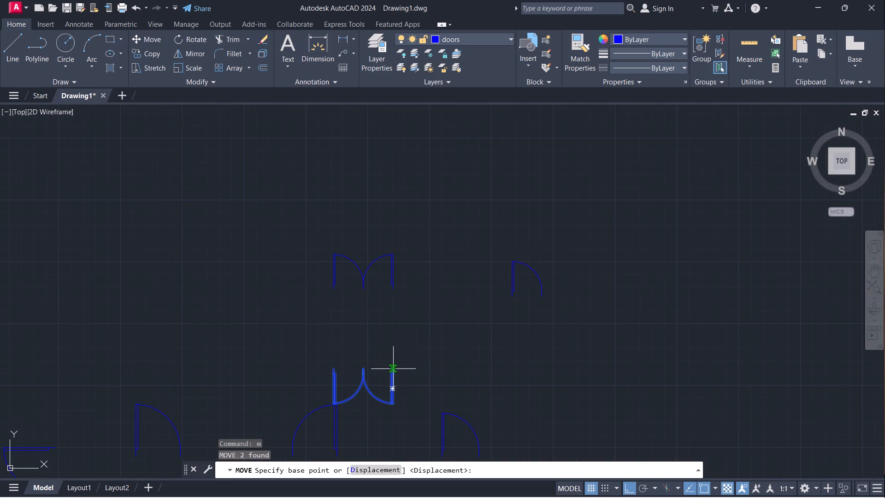
scroll(392, 365, up, 3)
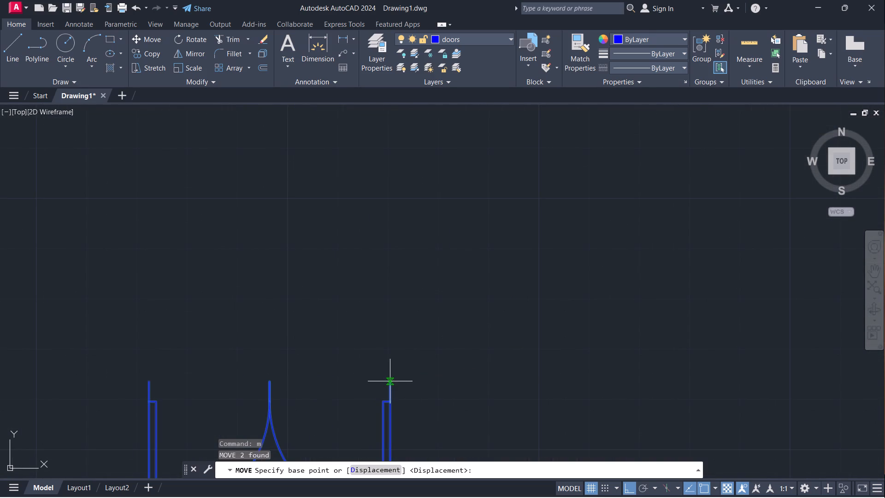
click(391, 384)
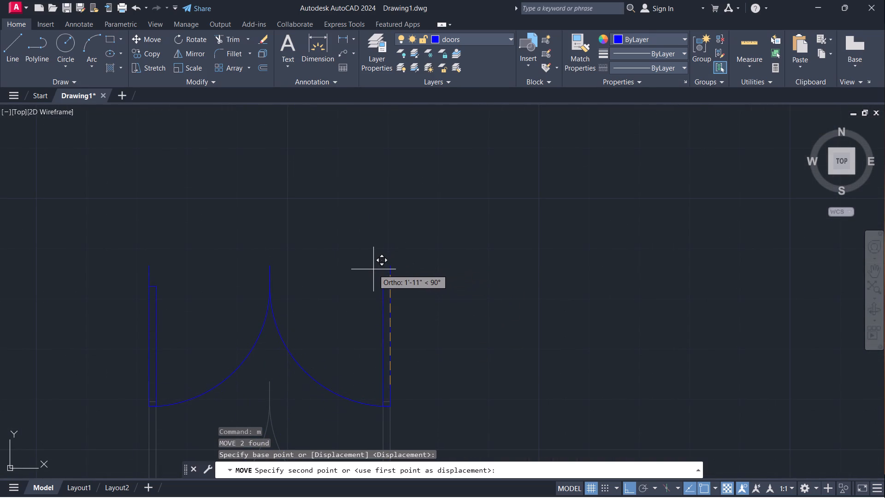
key(F8)
scroll(450, 244, down, 2)
scroll(480, 220, down, 1)
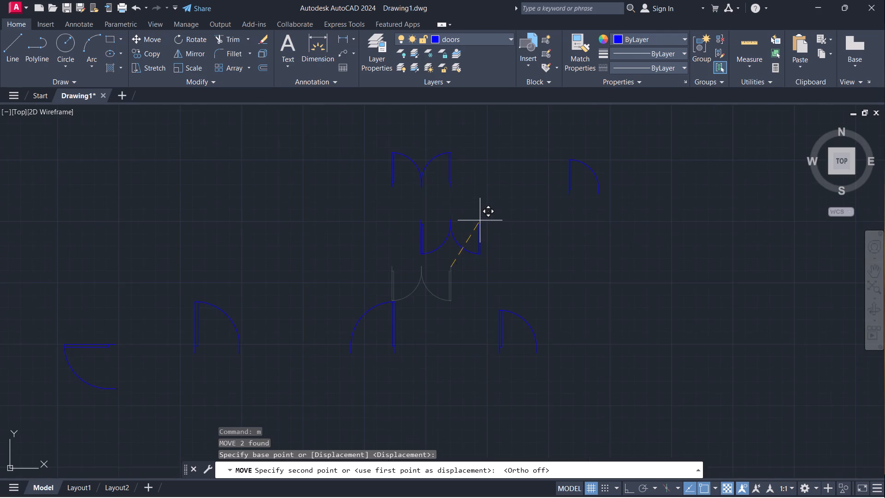
scroll(480, 220, down, 2)
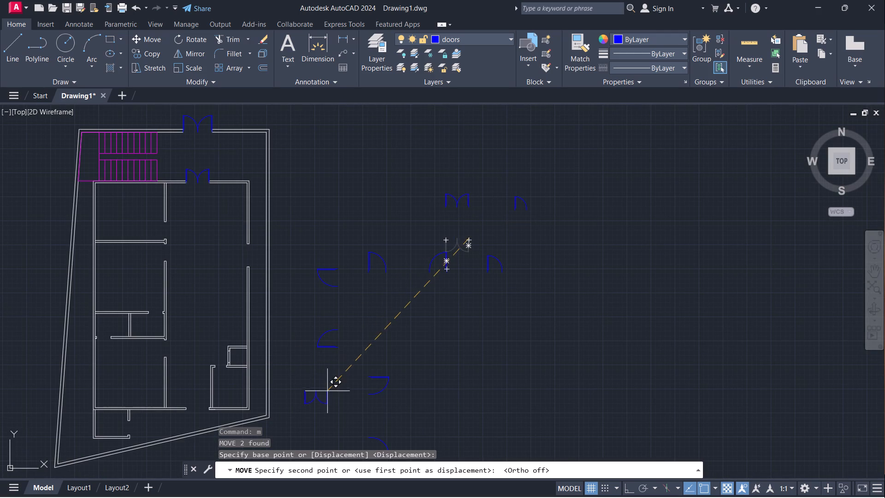
middle_drag(327, 394, 497, 307)
scroll(373, 323, up, 3)
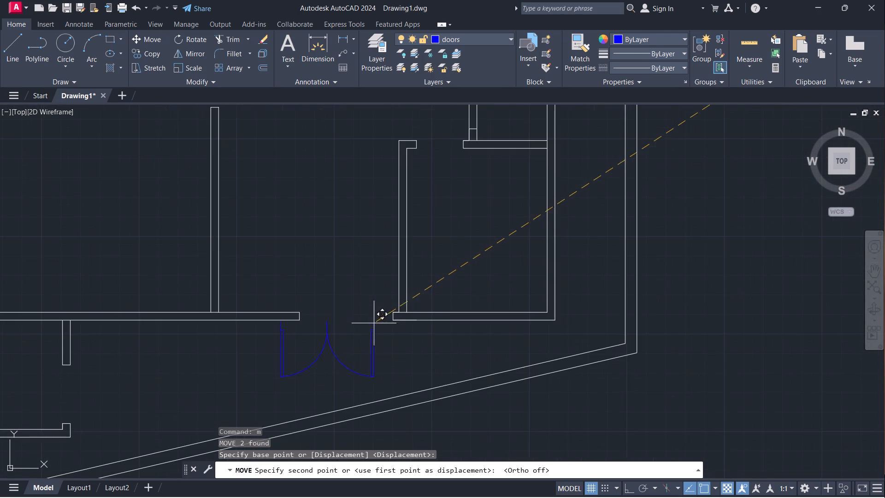
scroll(392, 313, up, 2)
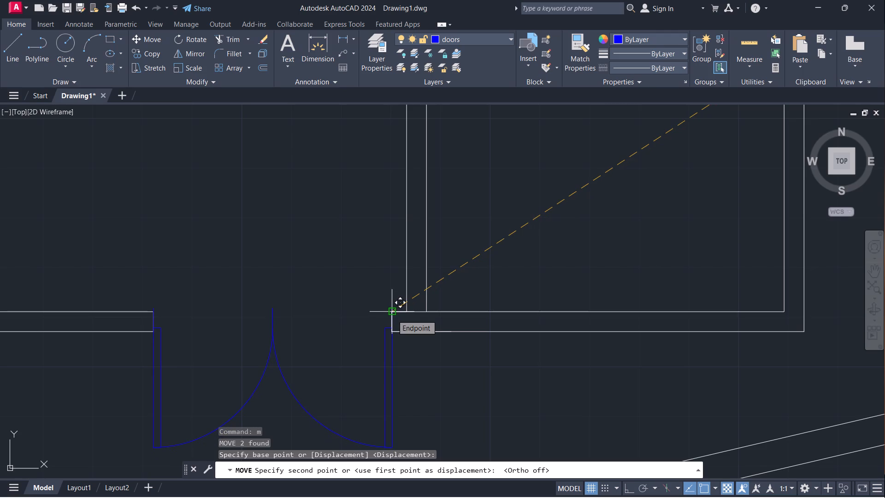
scroll(392, 315, up, 3)
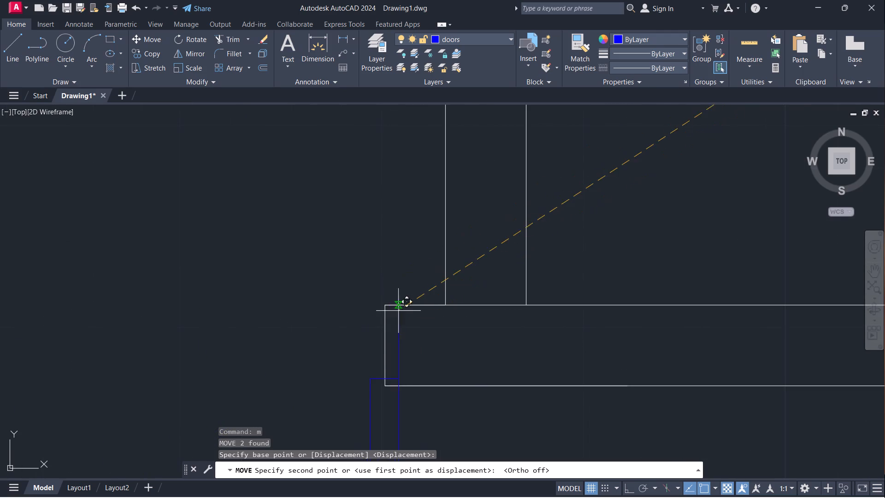
click(384, 303)
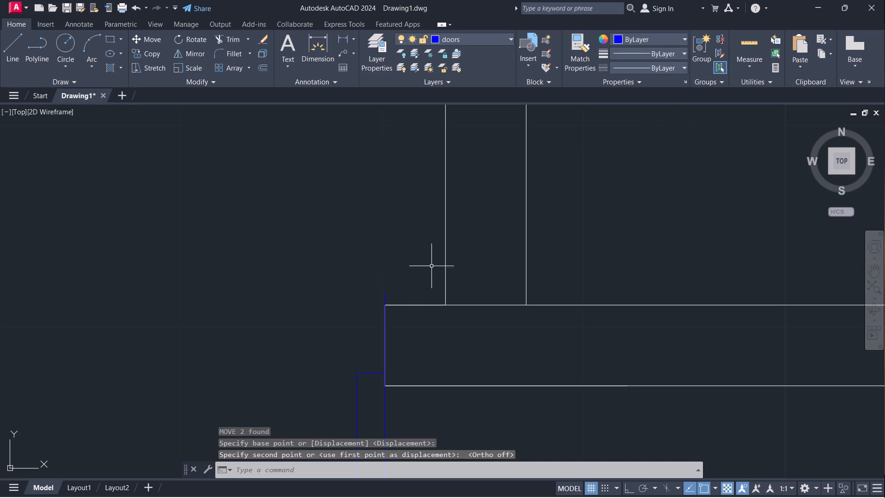
Move the double door in the house's south wall opening so its northeast corner sits exactly on the east jamb's north corner.
scroll(431, 266, down, 3)
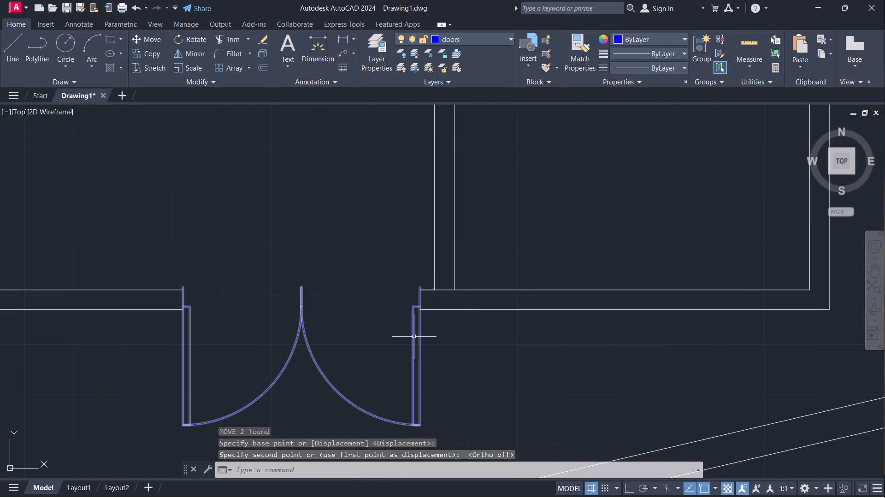
click(419, 332)
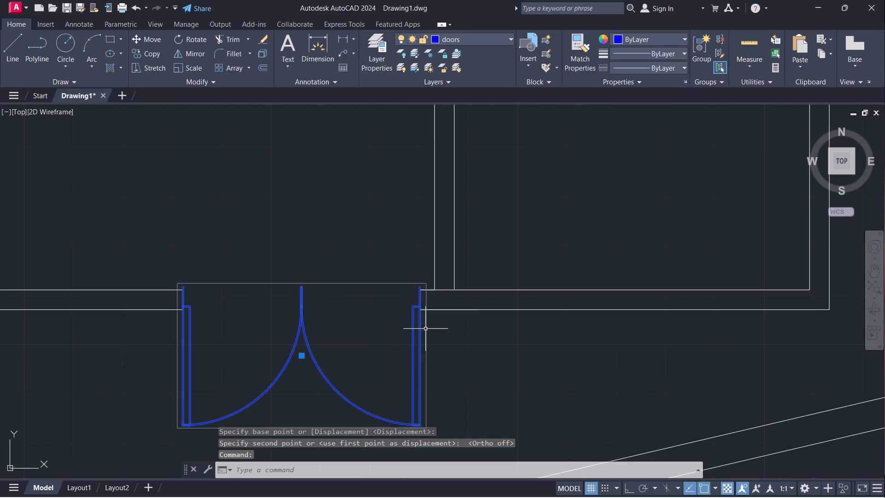
key(m)
key(Return)
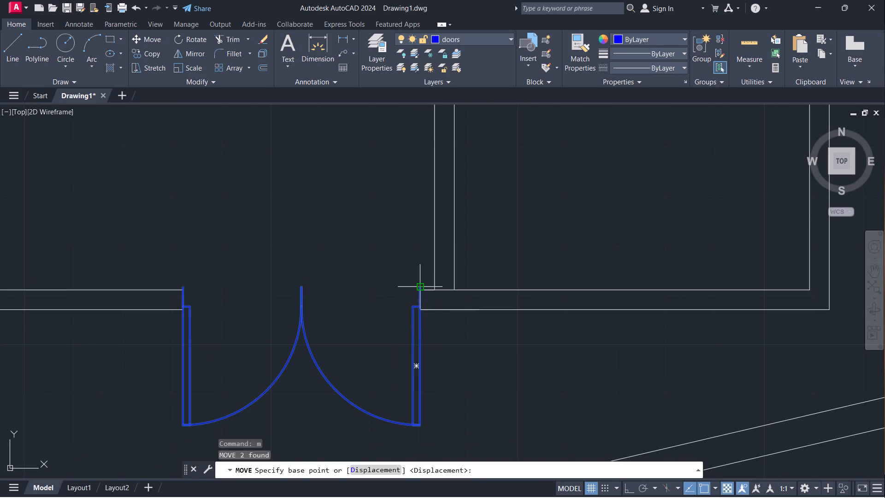
click(418, 284)
scroll(418, 292, up, 4)
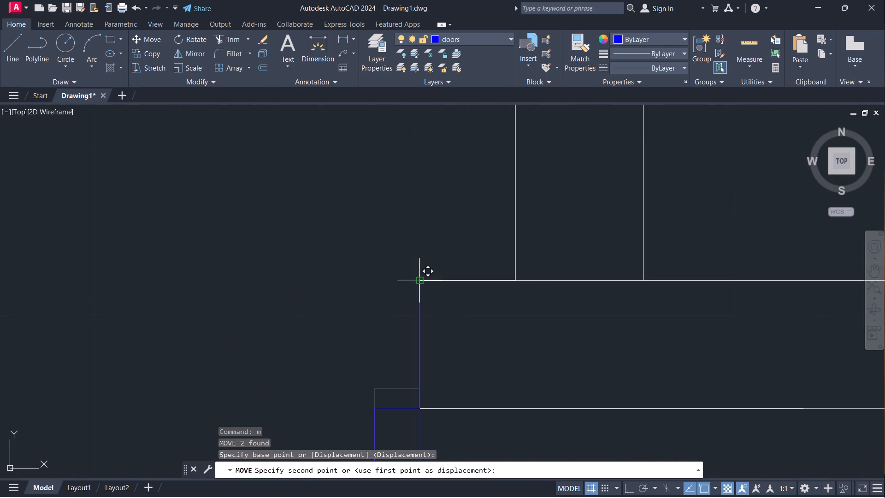
click(419, 283)
Rotate the spare double door outside the plan 90° clockwise about its southeast corner.
scroll(424, 239, down, 6)
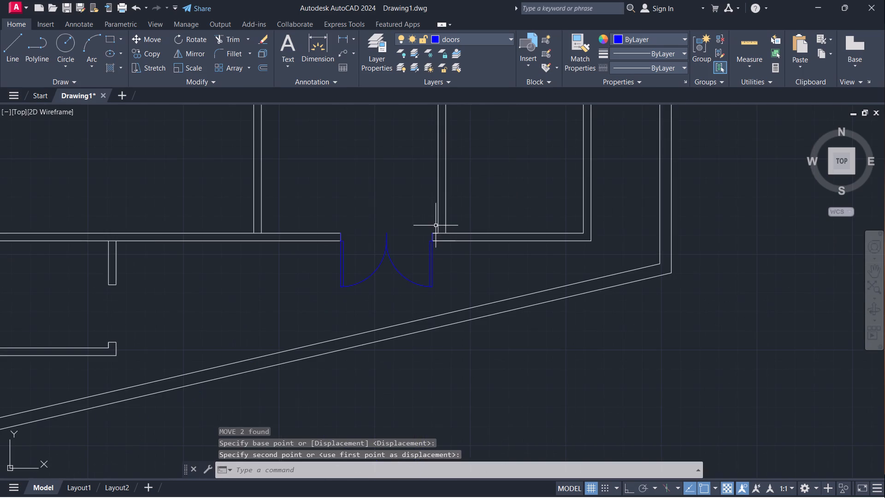
scroll(448, 241, down, 1)
middle_drag(459, 258, 269, 389)
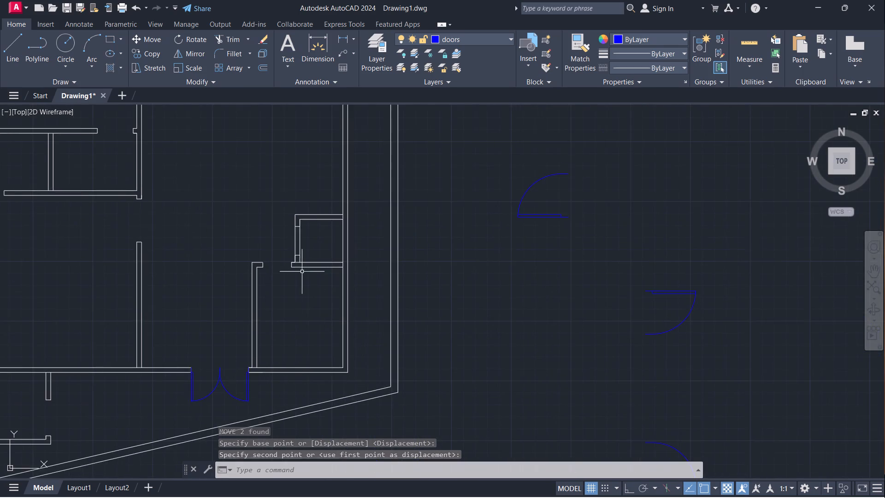
scroll(303, 269, down, 3)
scroll(319, 187, up, 2)
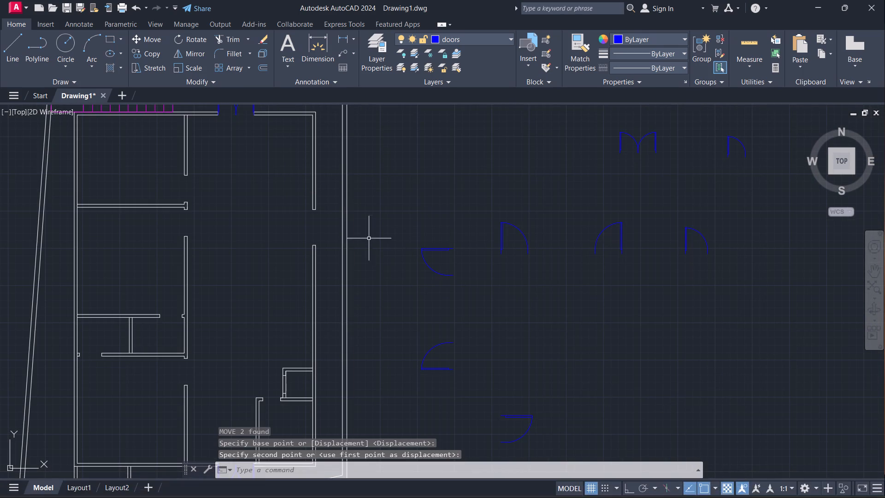
click(592, 113)
click(679, 178)
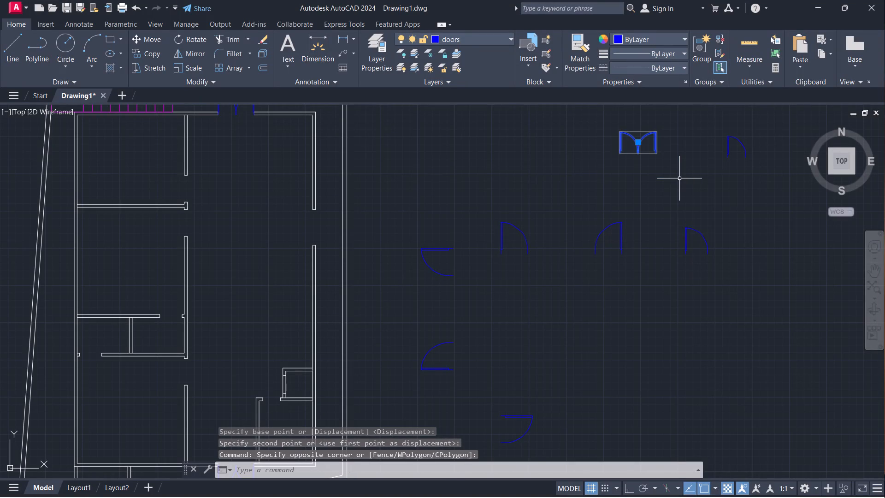
key(r)
key(o)
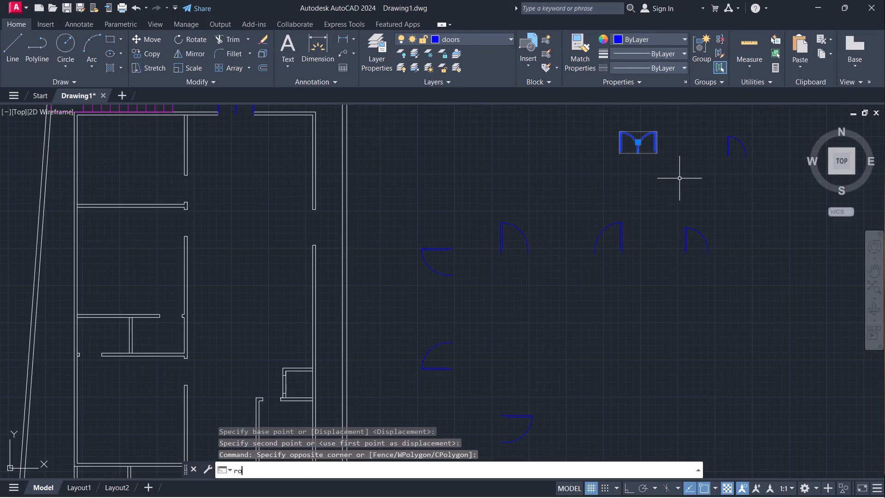
key(Return)
click(660, 153)
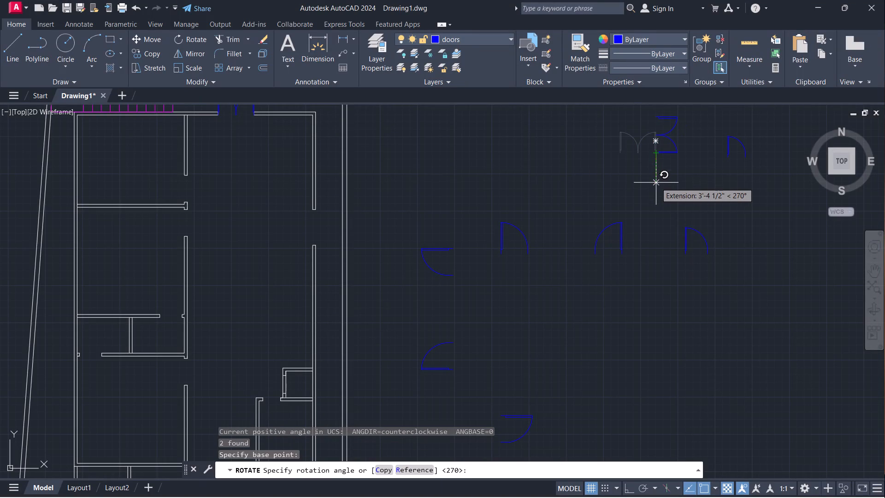
click(656, 183)
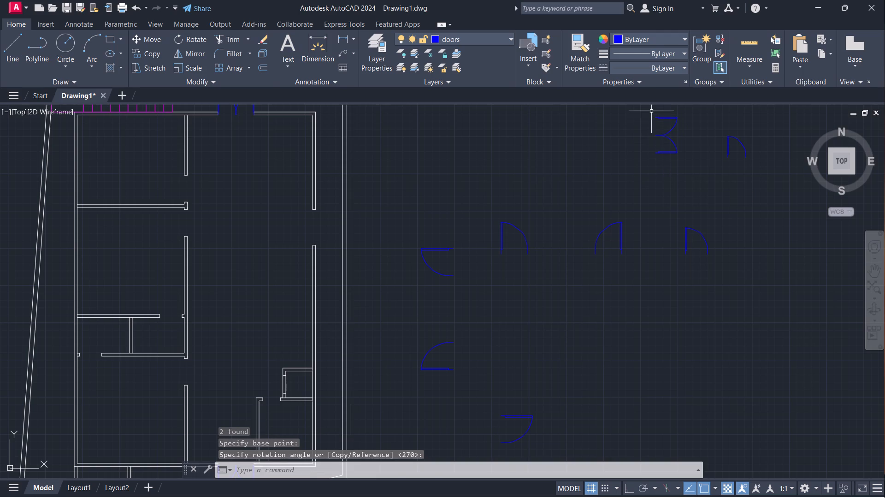
Move the rotated double door into the house's east wall opening, placing its northwest corner on the north jamb's west corner.
click(652, 110)
click(686, 205)
key(m)
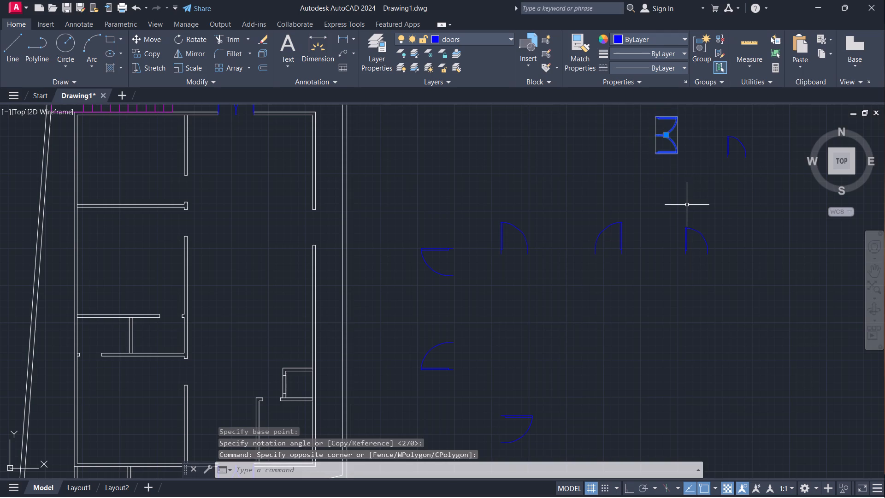
key(Return)
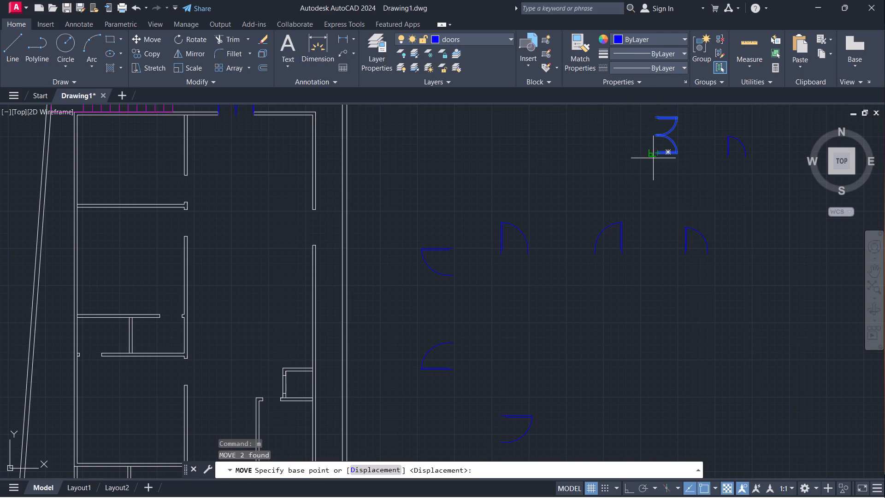
scroll(654, 157, up, 2)
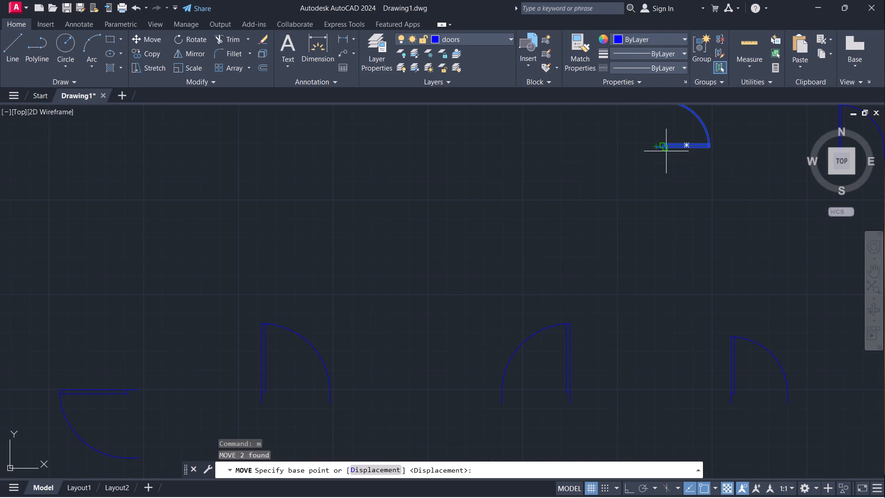
scroll(666, 156, down, 2)
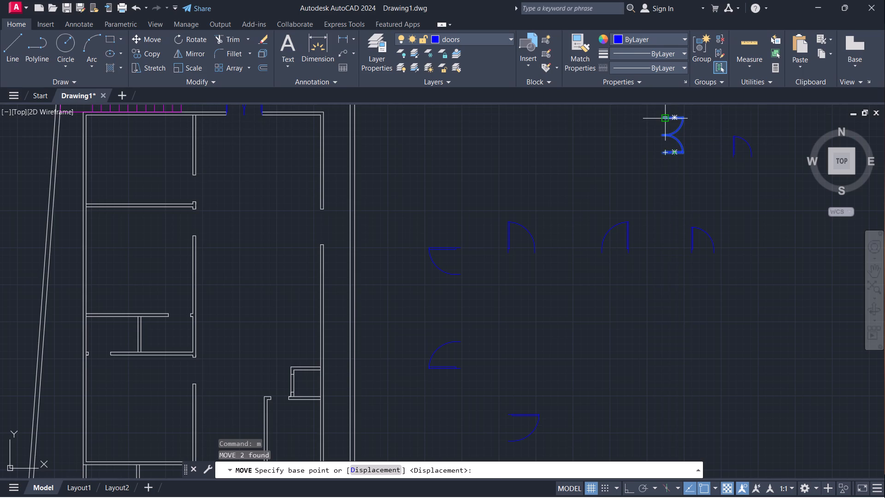
click(661, 119)
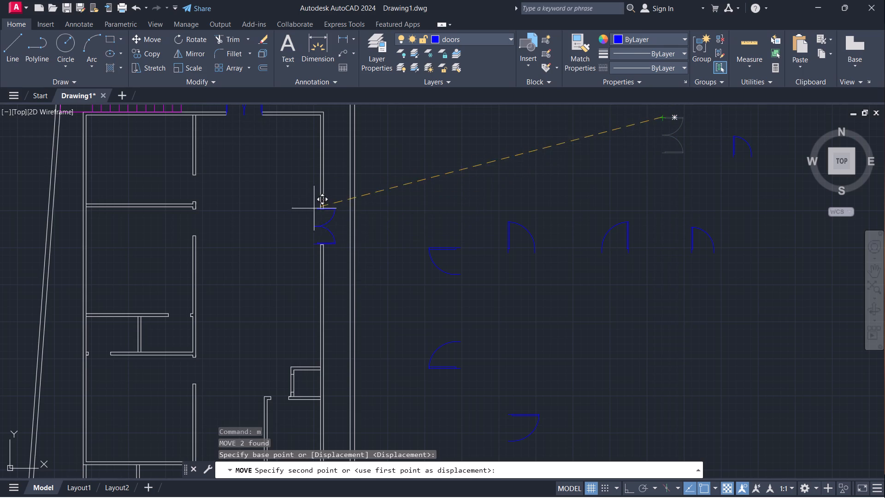
scroll(314, 211, up, 6)
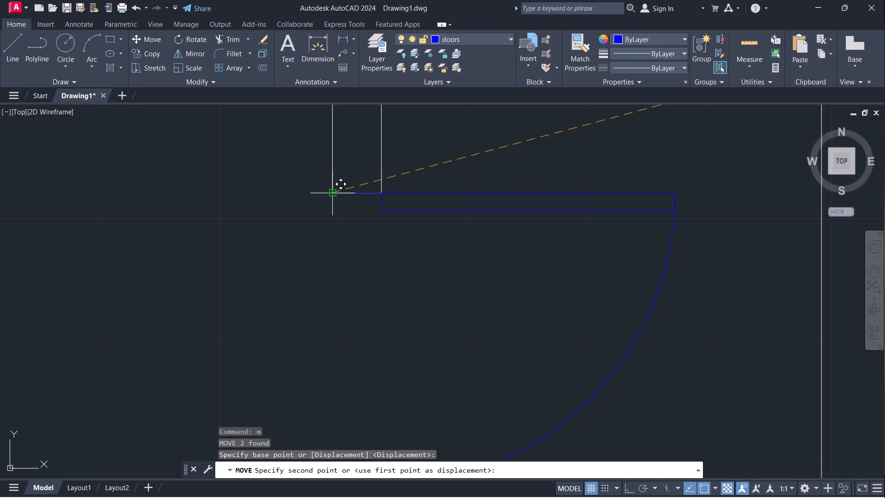
click(333, 192)
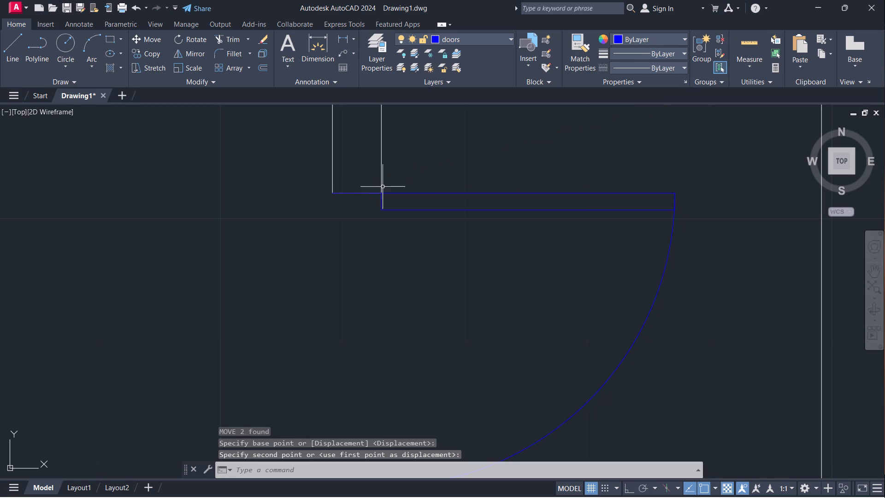
Copy the northern of the two westernmost spare single doors by its northeast corner to the north jamb's east corner of the northwest room's opening.
scroll(421, 185, down, 6)
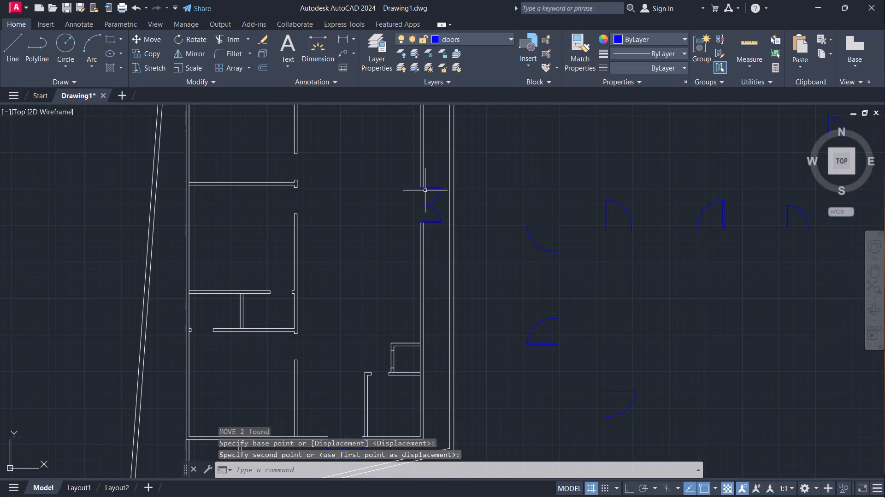
scroll(500, 223, down, 1)
middle_drag(508, 202, 461, 226)
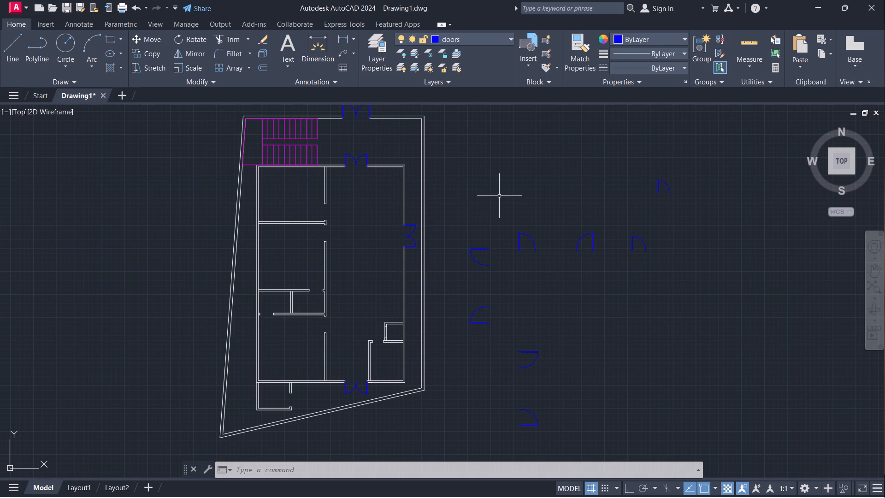
middle_drag(499, 196, 392, 276)
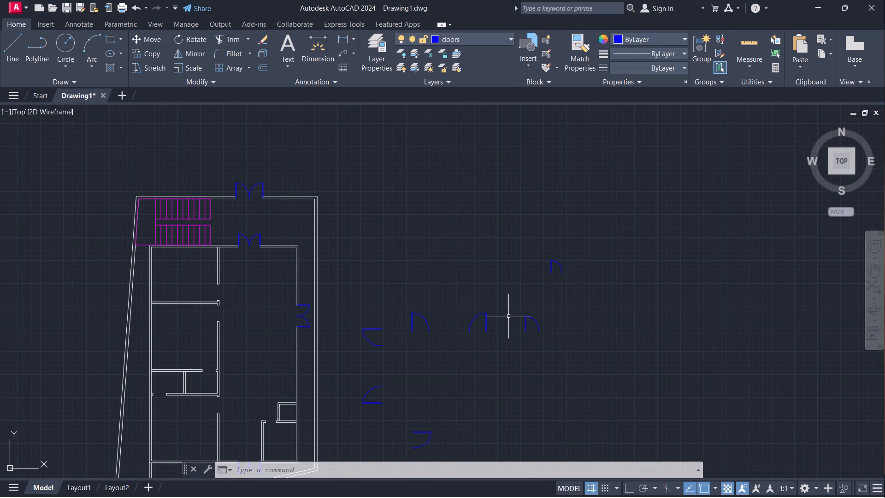
click(350, 319)
click(414, 373)
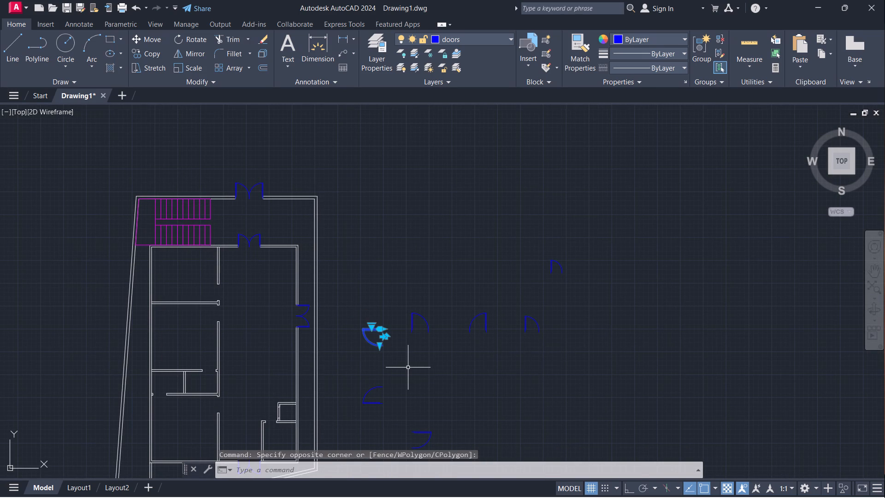
text(co)
key(Return)
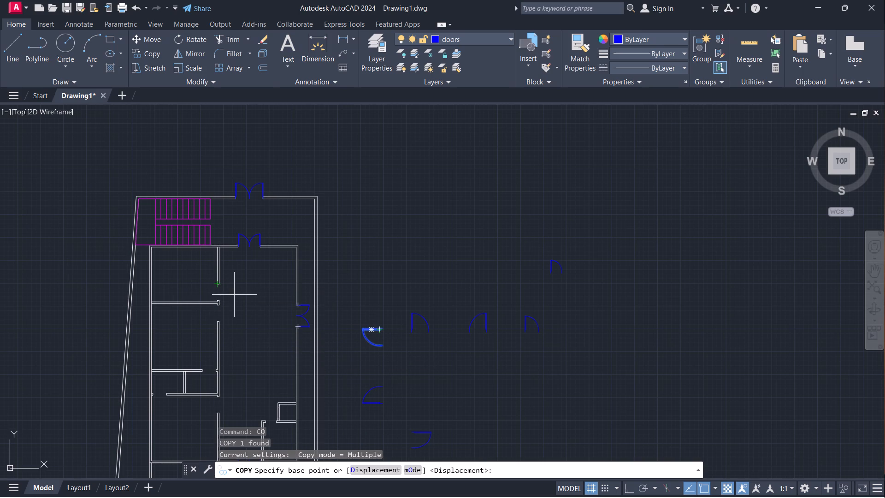
scroll(348, 321, up, 2)
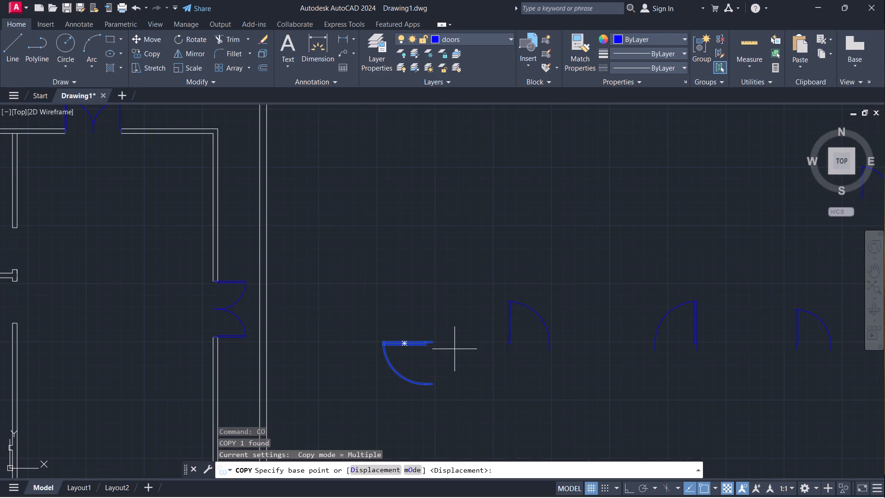
click(434, 342)
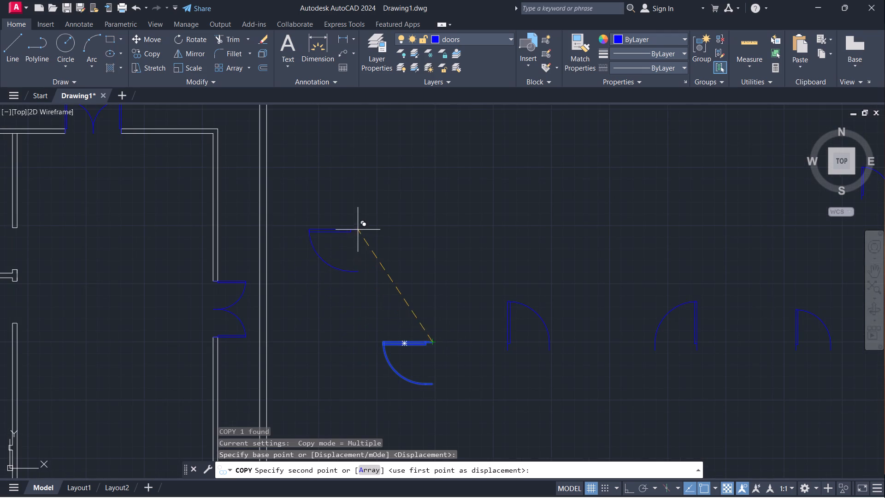
scroll(359, 230, down, 2)
scroll(228, 233, up, 3)
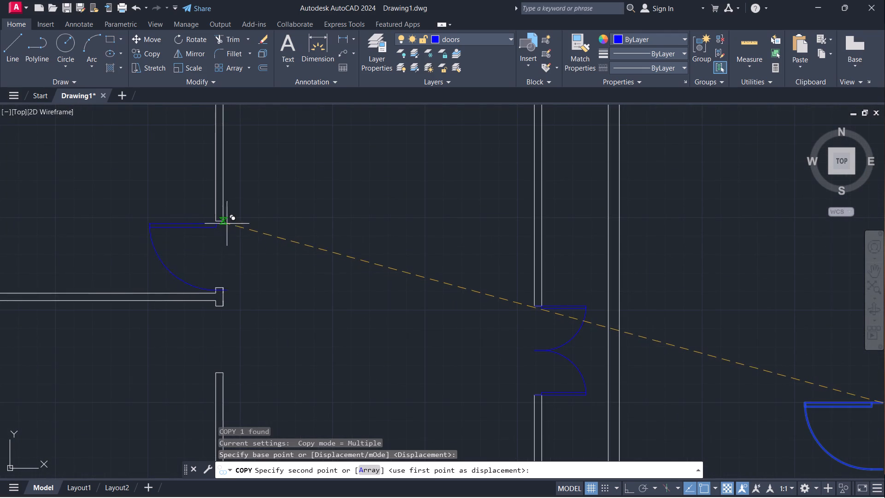
scroll(222, 223, up, 3)
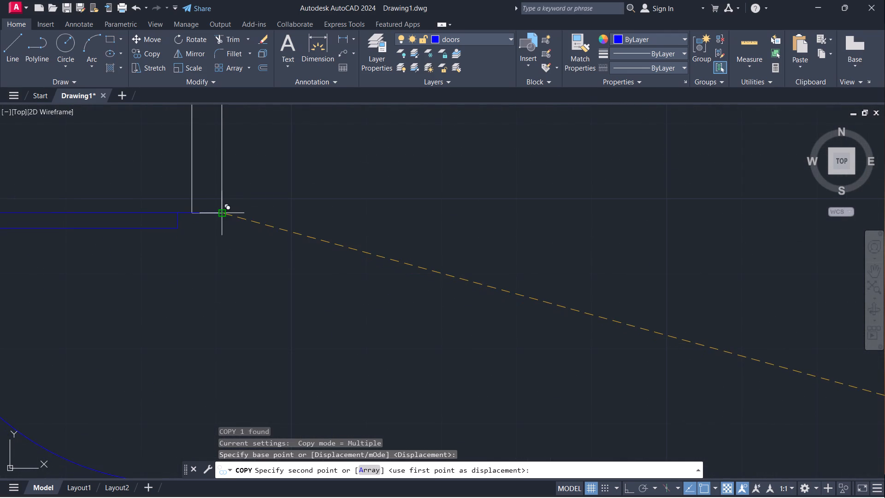
click(223, 216)
Place another copy of this single door in the opening just south of the northwest room, on the north jamb's east corner.
scroll(321, 207, down, 6)
scroll(330, 261, up, 2)
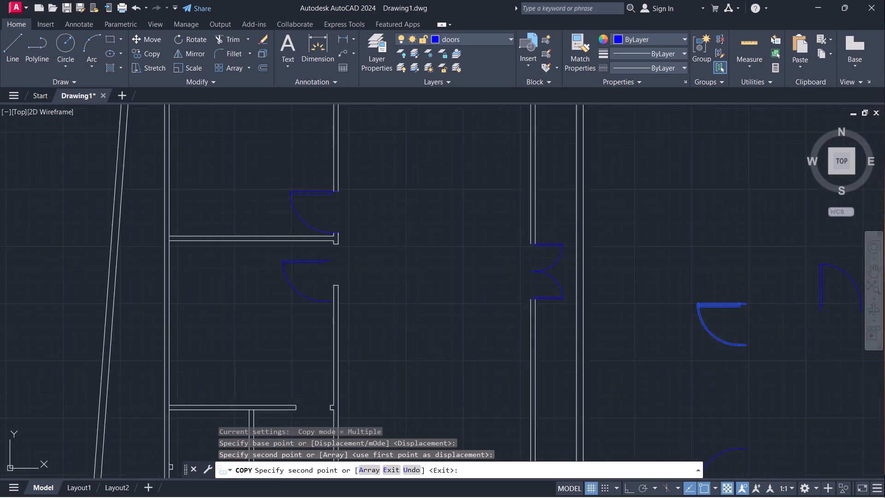
scroll(330, 261, up, 3)
click(359, 194)
Place a third copy in the southwest room's east wall opening, on the north jamb's east corner, and end copying.
scroll(424, 253, down, 4)
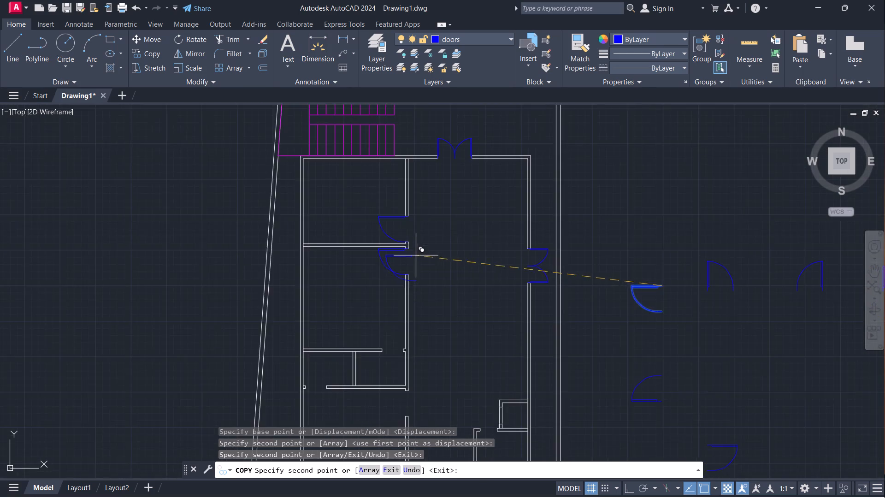
scroll(419, 253, down, 2)
scroll(410, 312, up, 6)
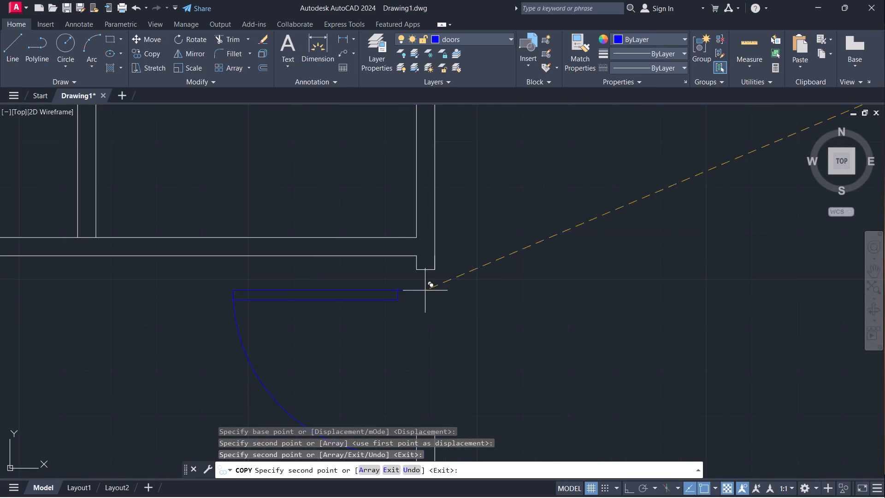
click(438, 272)
scroll(502, 252, down, 4)
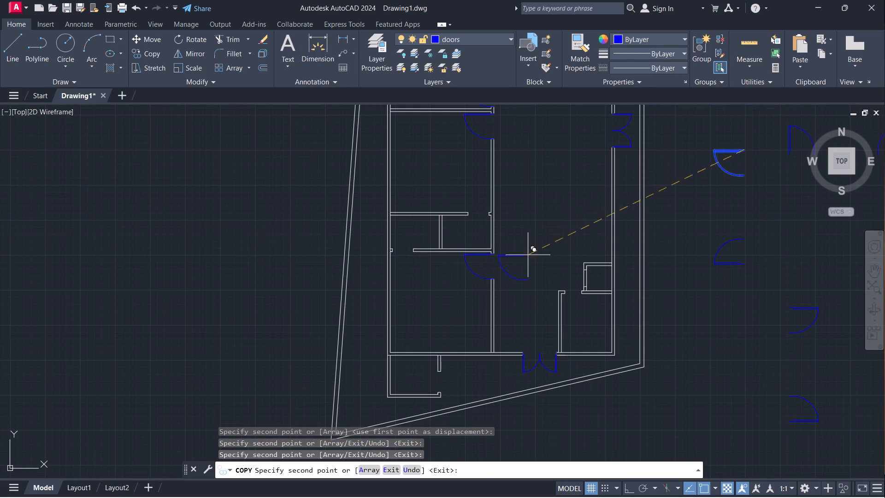
scroll(448, 375, up, 4)
scroll(464, 320, down, 2)
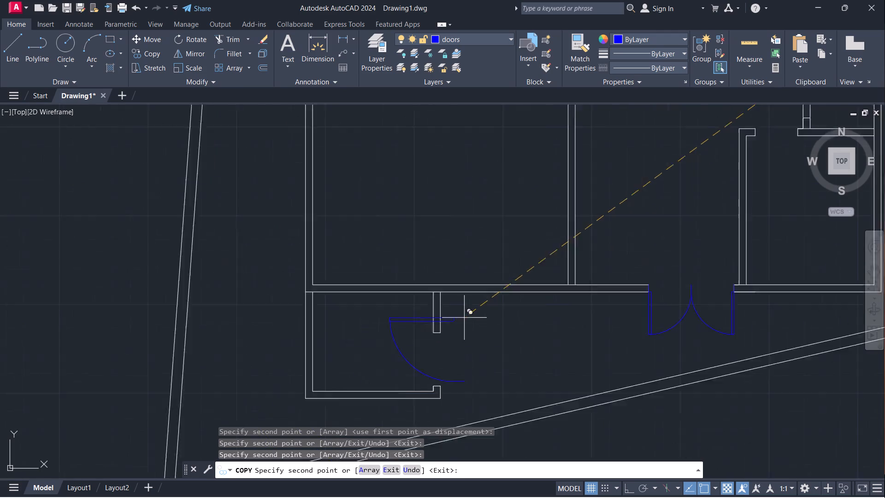
scroll(464, 318, down, 2)
scroll(554, 222, down, 2)
middle_drag(559, 198, 388, 239)
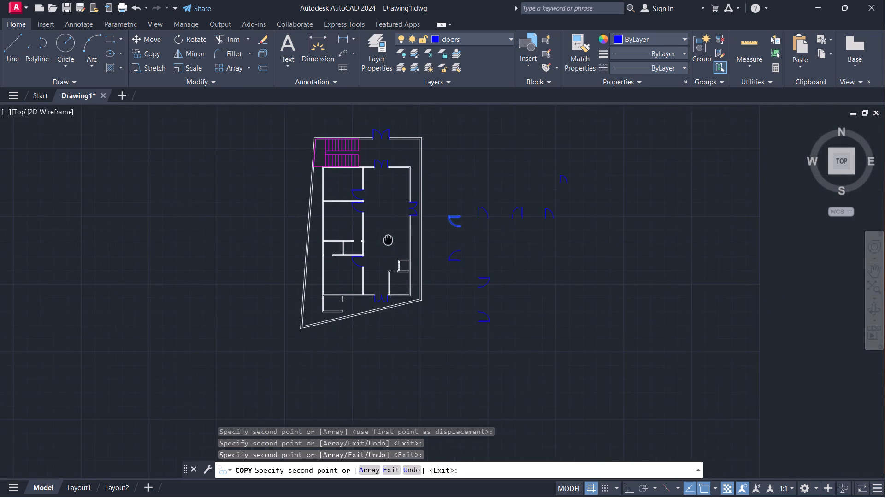
middle_drag(388, 239, 387, 239)
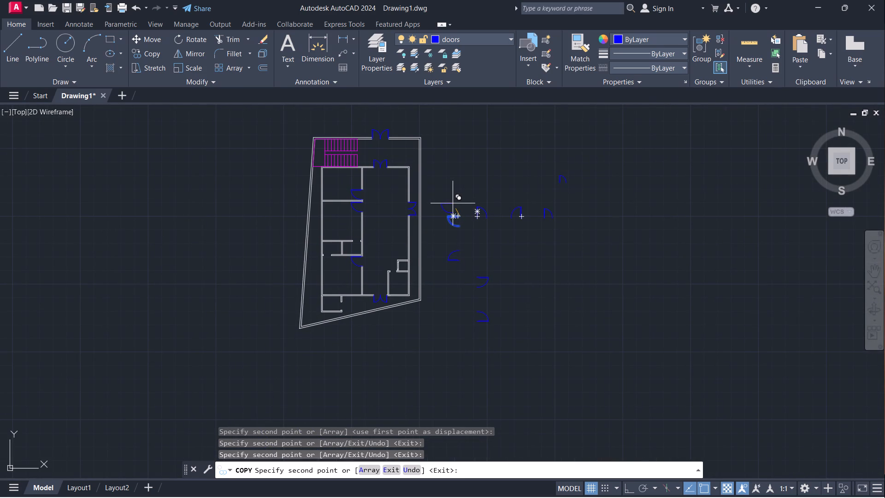
key(Escape)
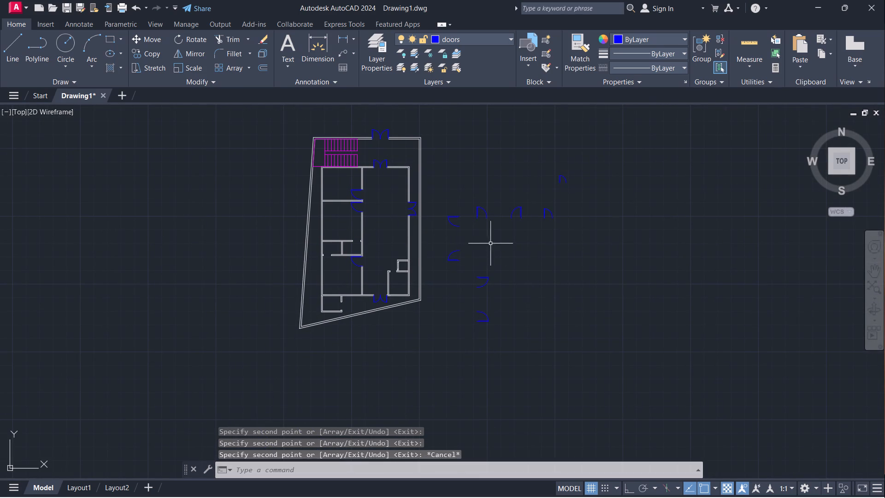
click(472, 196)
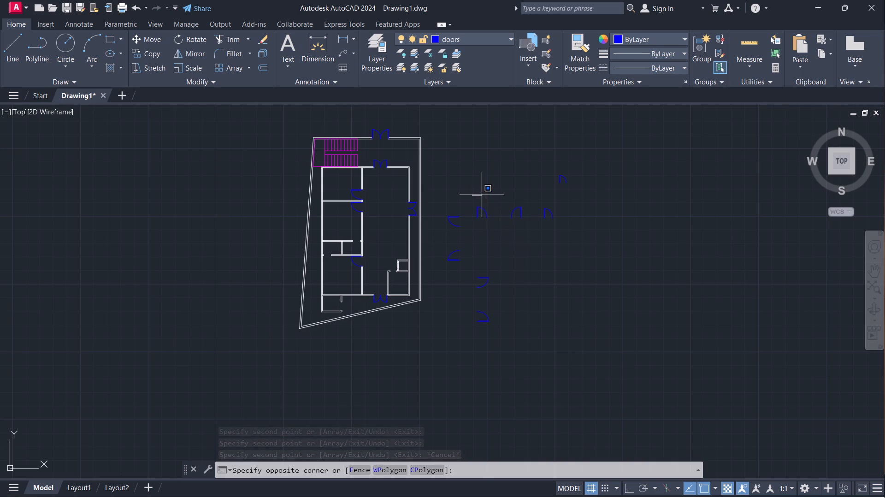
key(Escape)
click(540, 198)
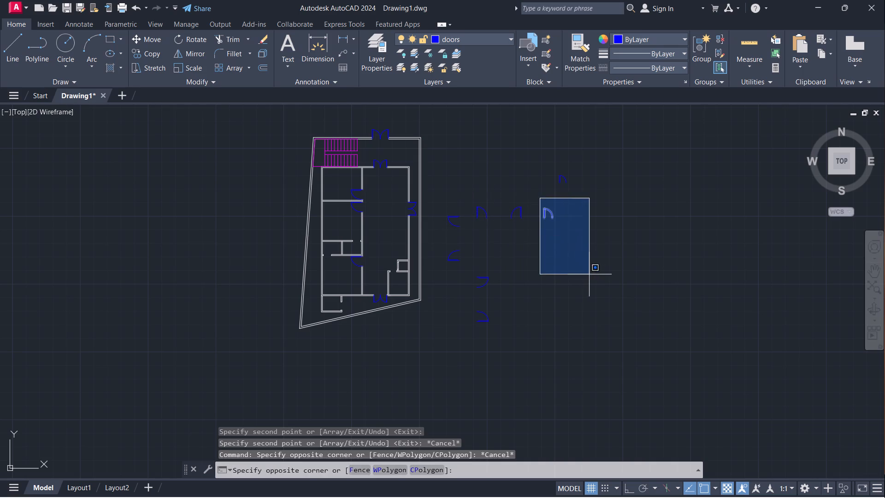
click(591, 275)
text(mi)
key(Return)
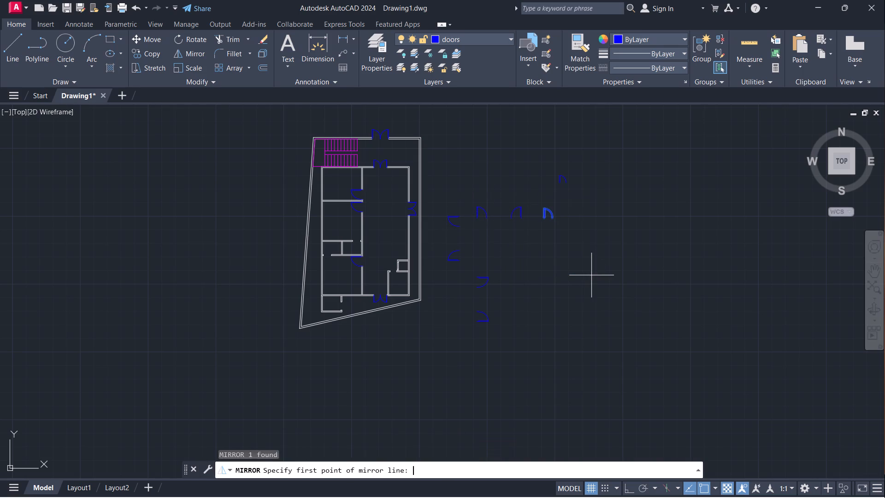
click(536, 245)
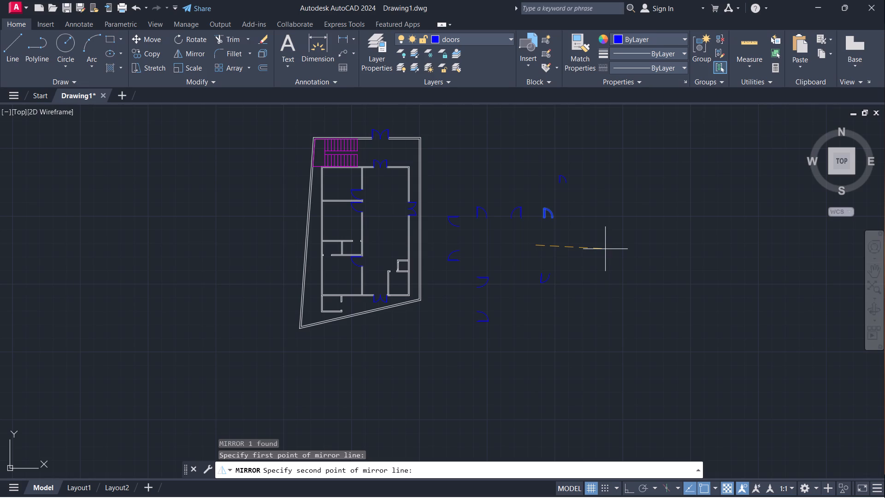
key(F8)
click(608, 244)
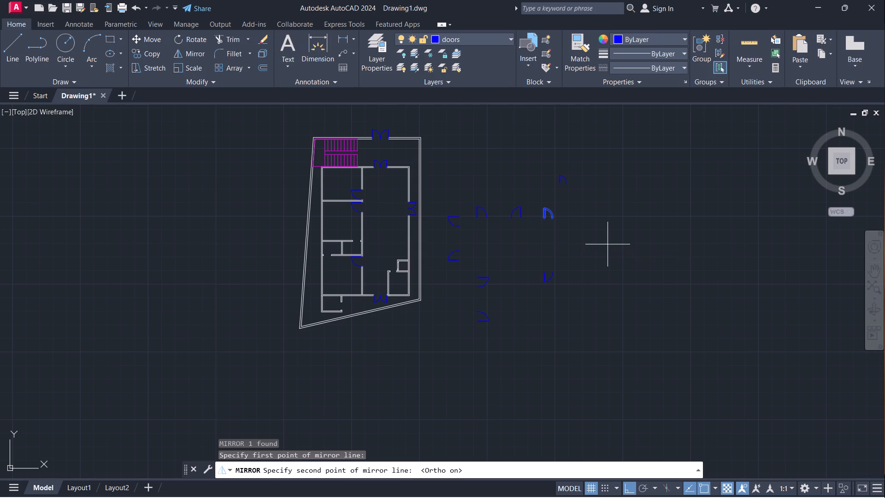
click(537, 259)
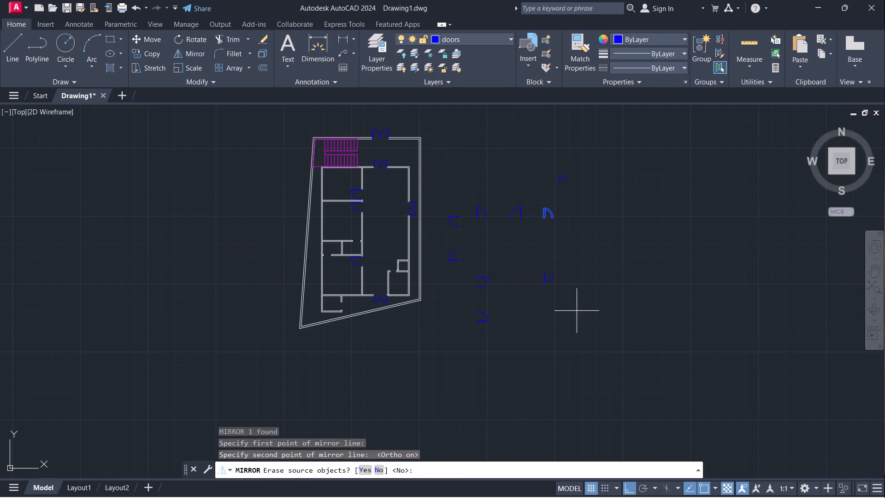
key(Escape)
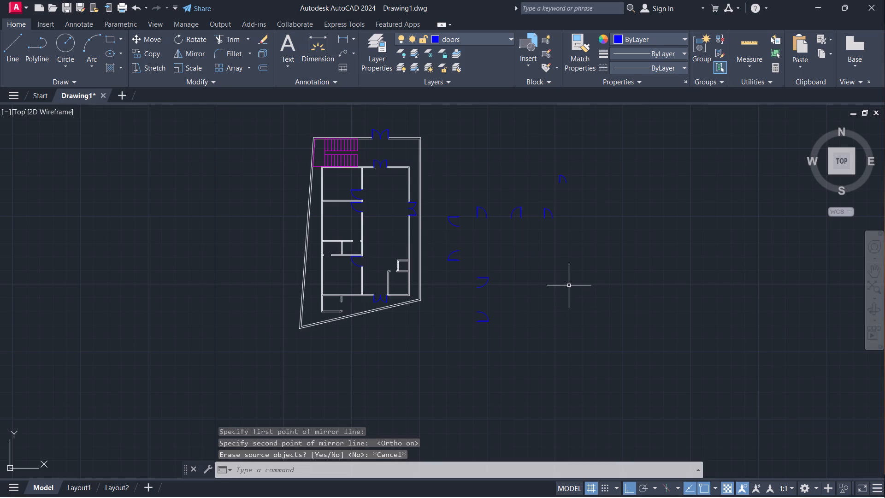
Mirror the easternmost door in the row of three spare single doors southward across a horizontal line, keeping the original.
click(536, 198)
click(573, 249)
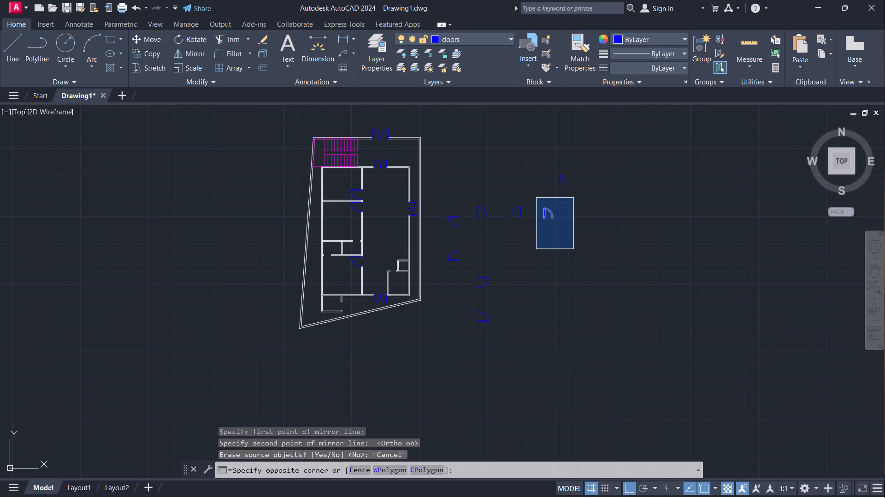
text(mi)
key(Return)
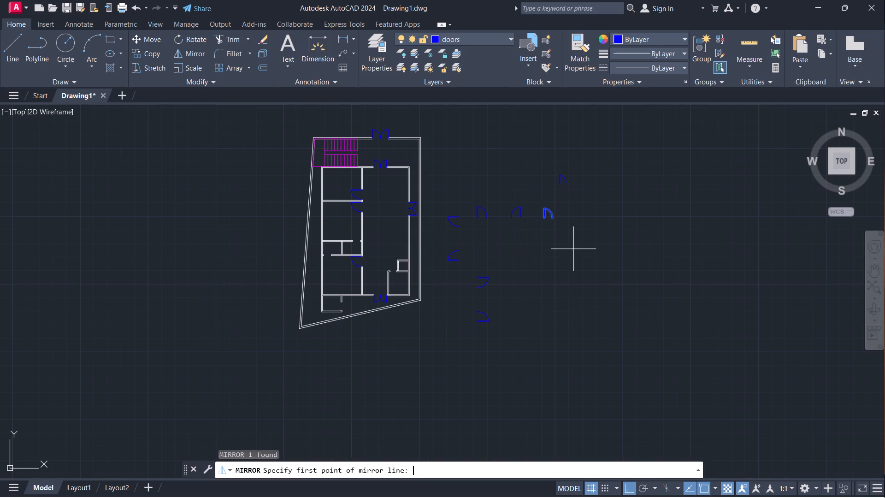
click(535, 239)
click(584, 241)
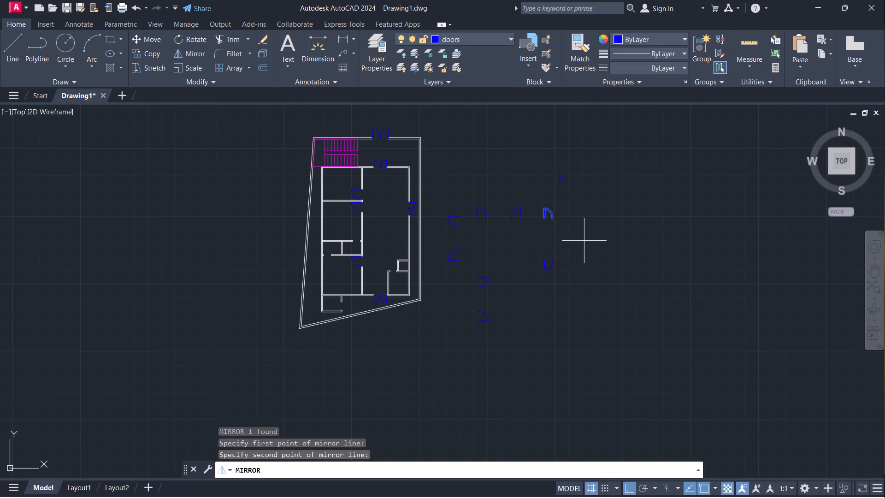
click(537, 249)
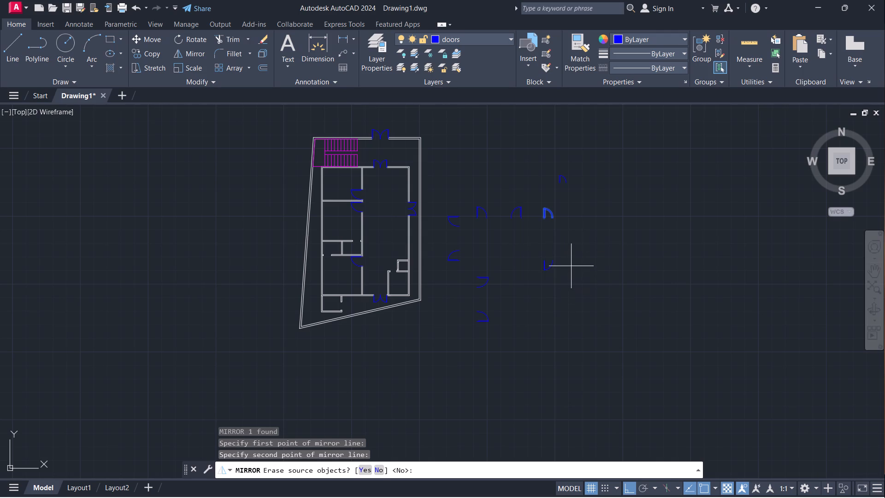
key(Return)
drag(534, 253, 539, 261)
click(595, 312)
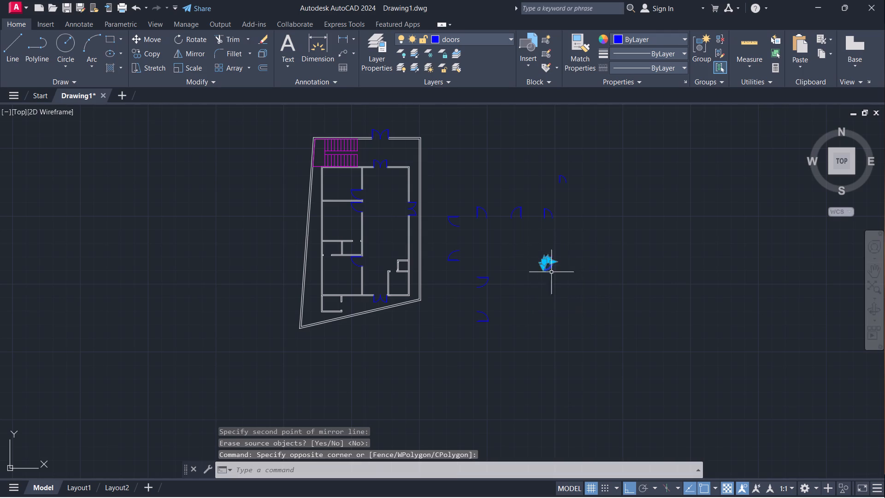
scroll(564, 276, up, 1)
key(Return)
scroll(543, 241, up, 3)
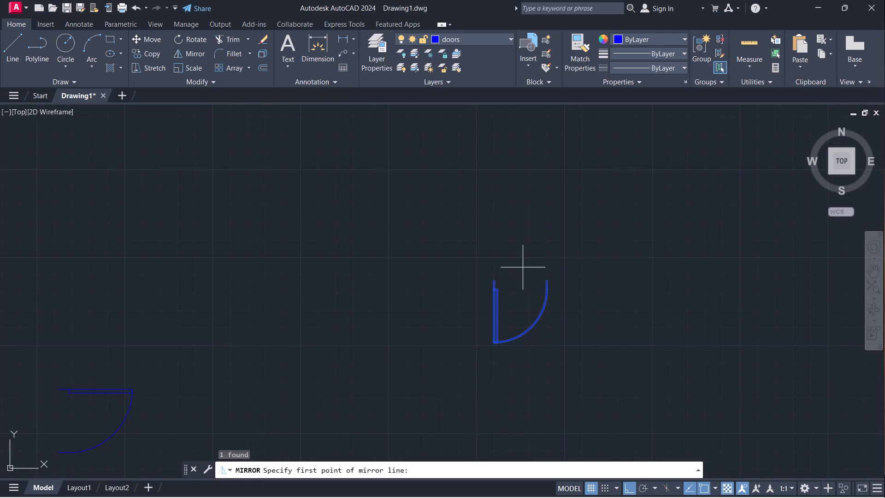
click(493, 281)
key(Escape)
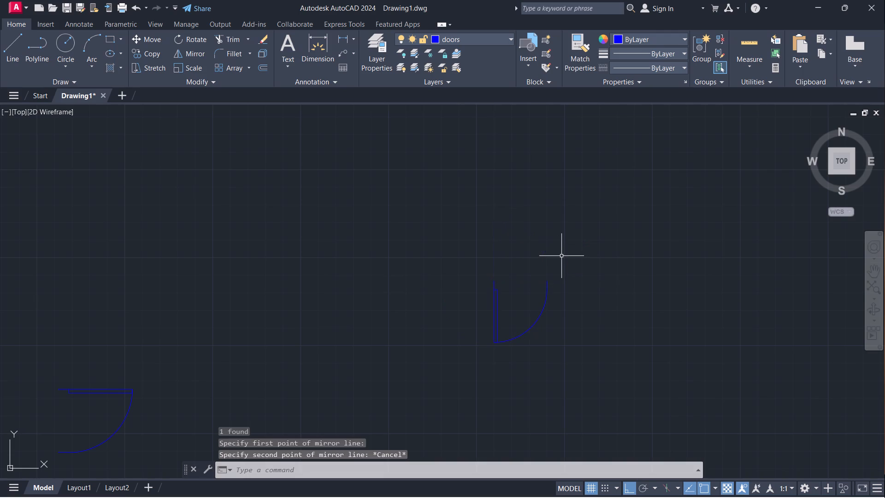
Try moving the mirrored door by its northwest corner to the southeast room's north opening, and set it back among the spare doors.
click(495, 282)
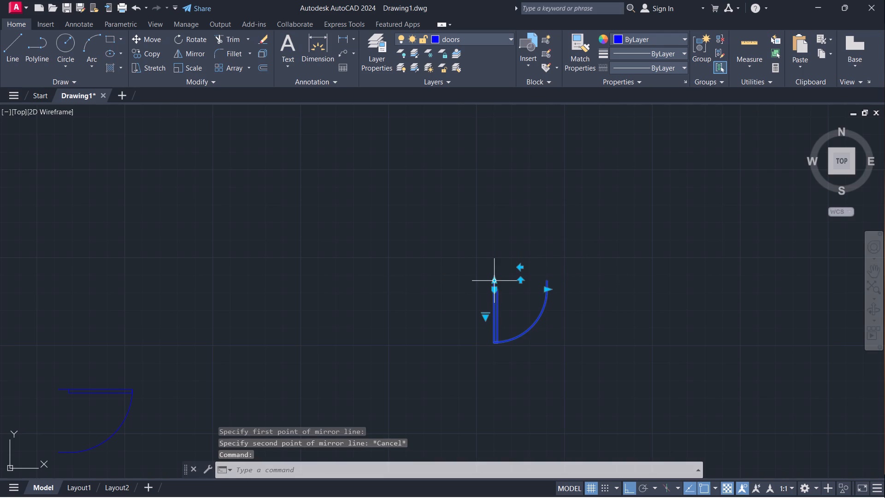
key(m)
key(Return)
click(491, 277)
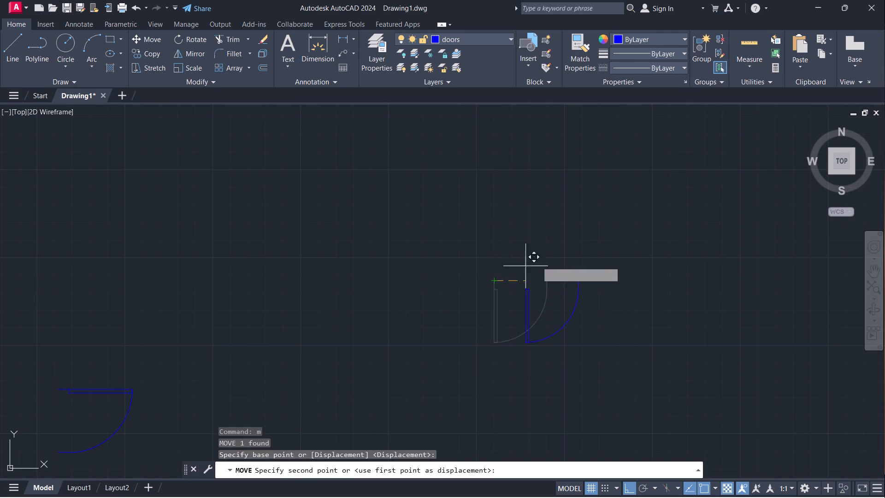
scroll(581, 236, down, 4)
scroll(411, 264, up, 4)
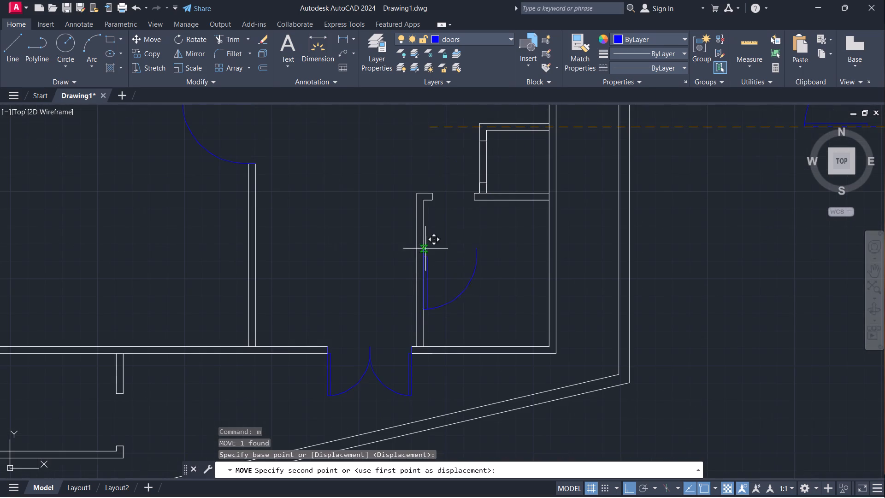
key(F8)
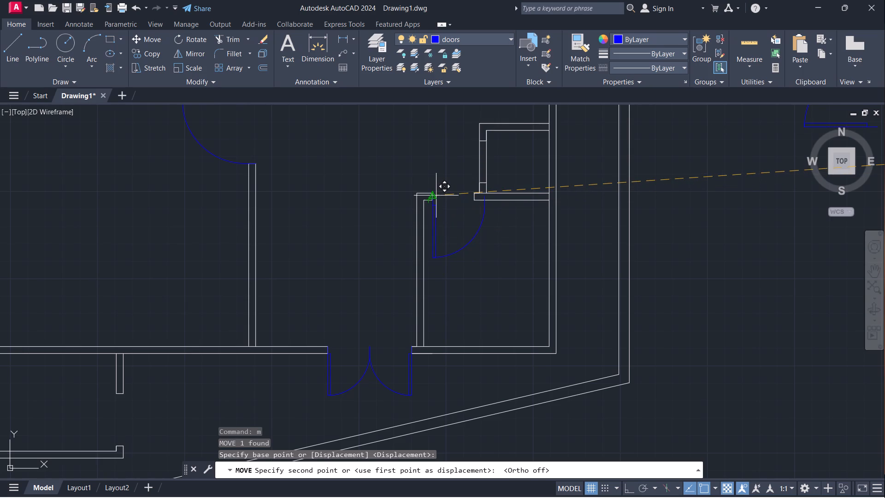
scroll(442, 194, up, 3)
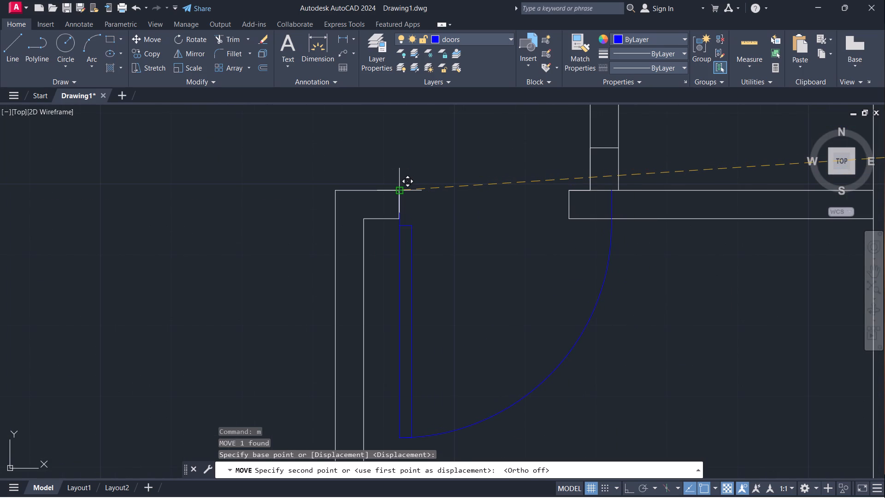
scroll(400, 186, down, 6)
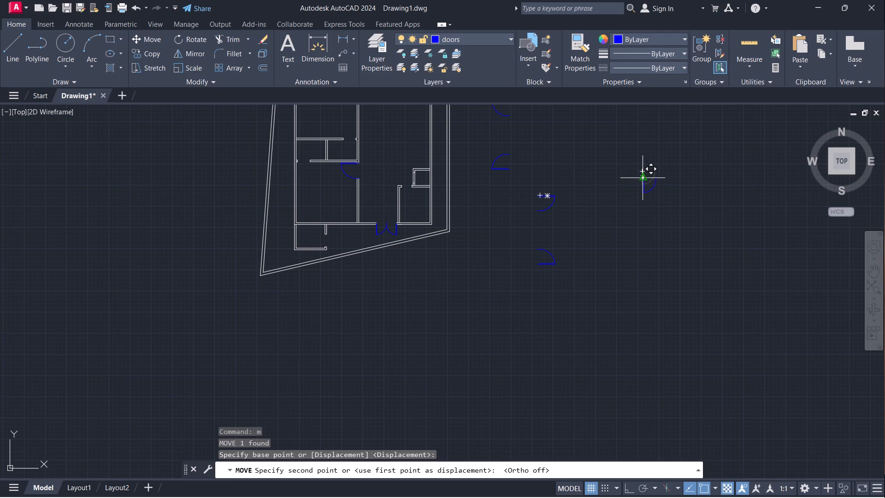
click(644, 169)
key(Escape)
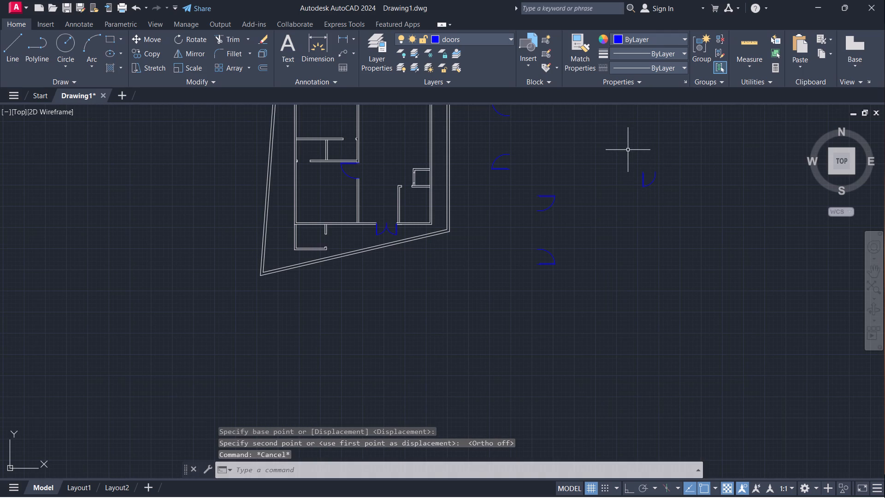
Mirror the small northeasternmost spare single door across a horizontal line just south of it, keeping the original.
scroll(627, 148, down, 1)
middle_drag(630, 136, 554, 214)
scroll(630, 136, down, 1)
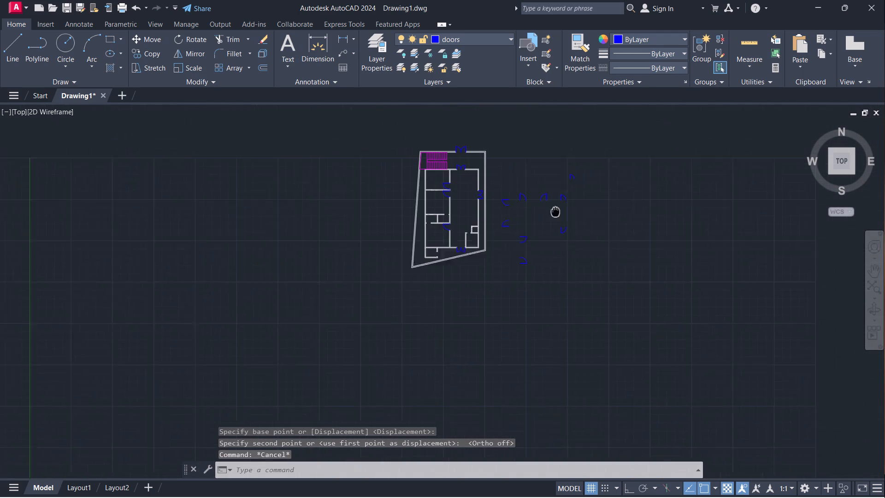
middle_drag(554, 214, 546, 223)
click(555, 177)
click(578, 200)
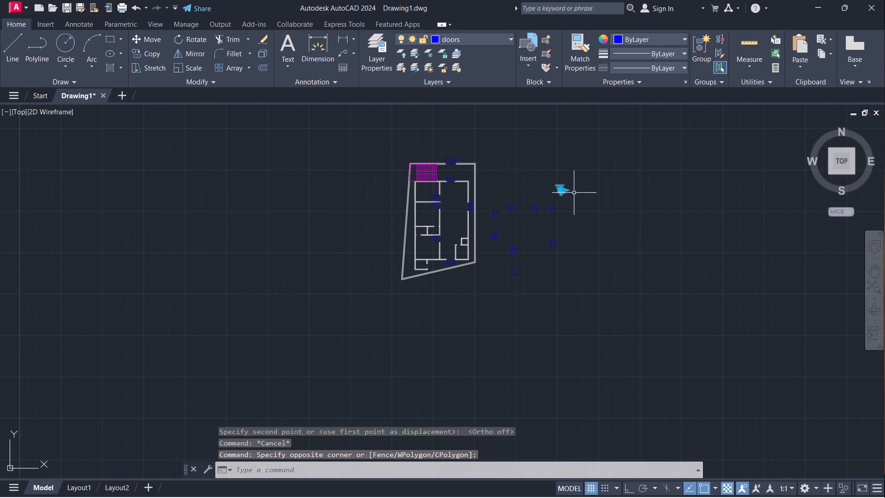
scroll(564, 185, up, 6)
text(mi)
key(Return)
click(483, 297)
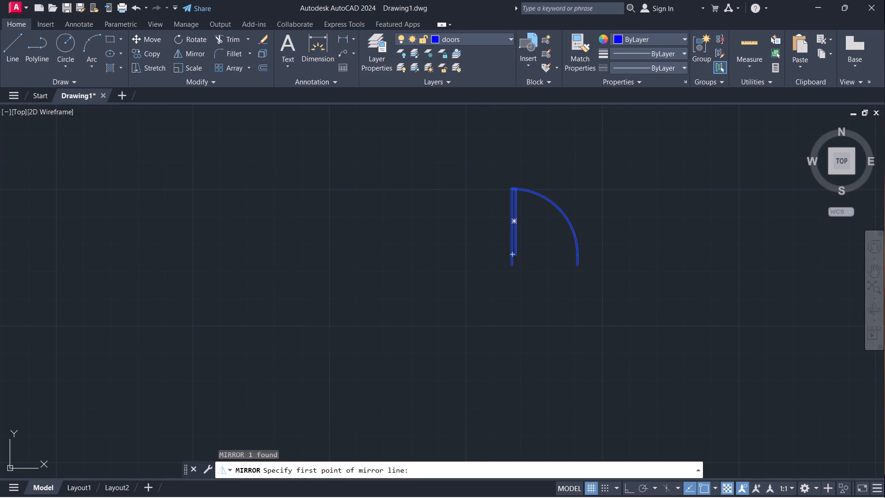
key(F8)
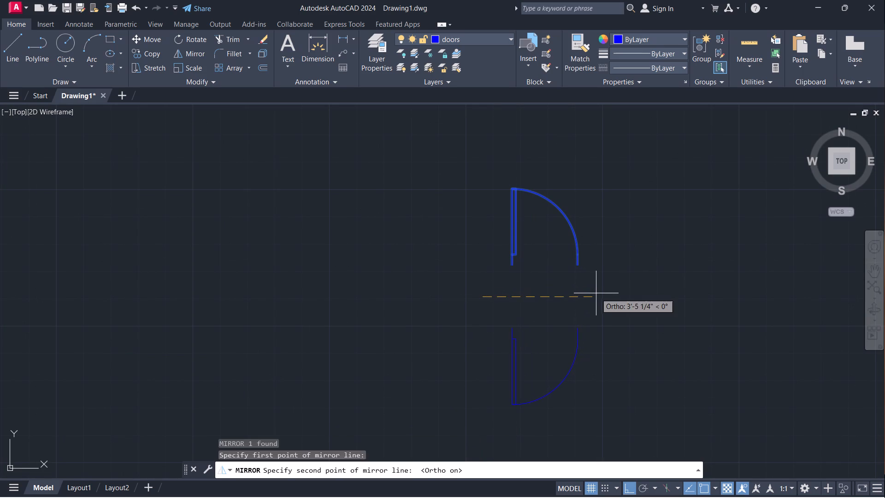
click(604, 294)
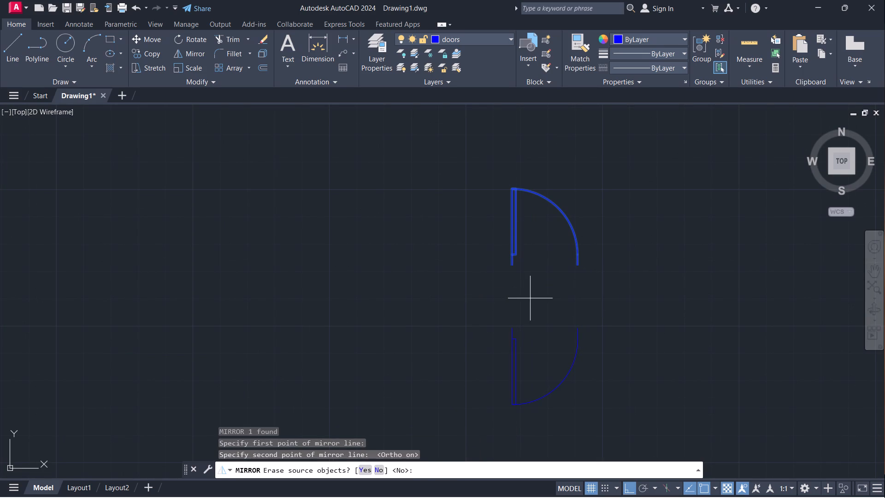
key(Return)
Move the small mirrored door by its northwest corner to the west jamb's northeast corner in the southeast room's north opening.
click(512, 331)
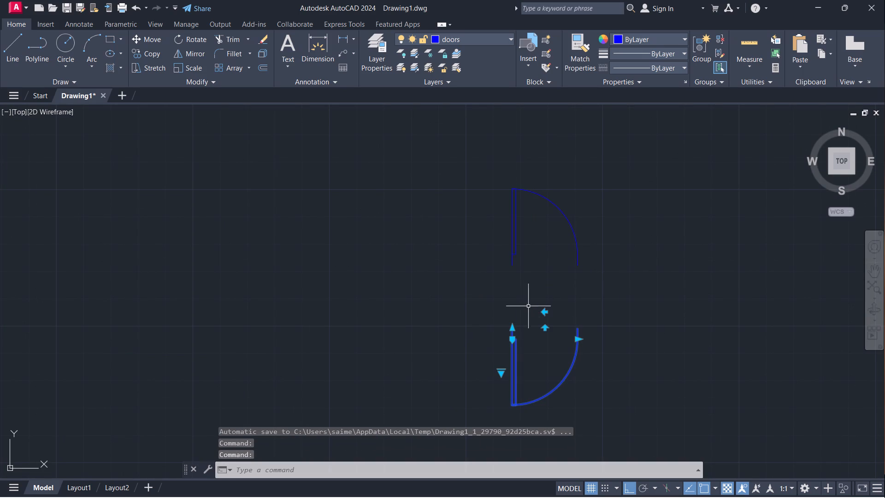
key(m)
key(Return)
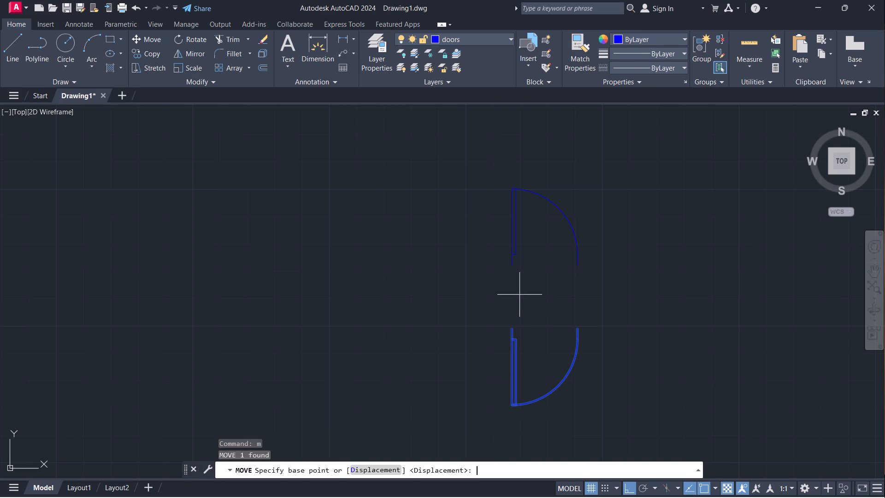
click(514, 327)
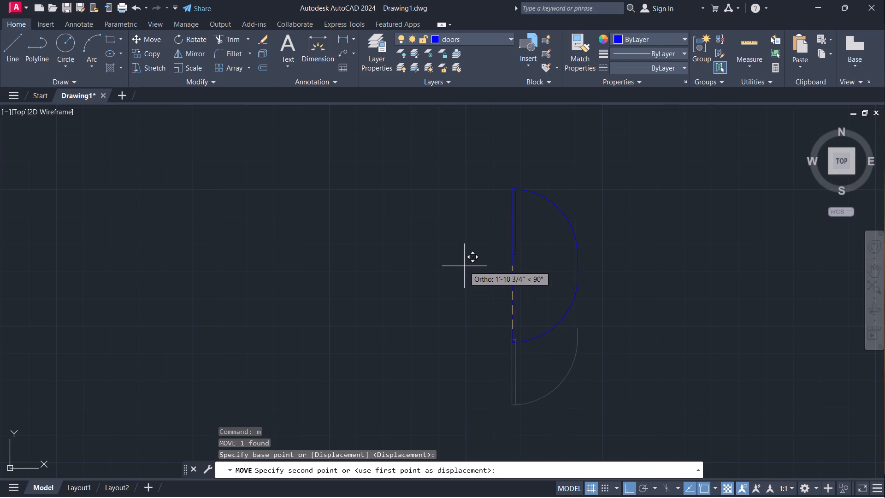
key(F8)
scroll(482, 255, down, 6)
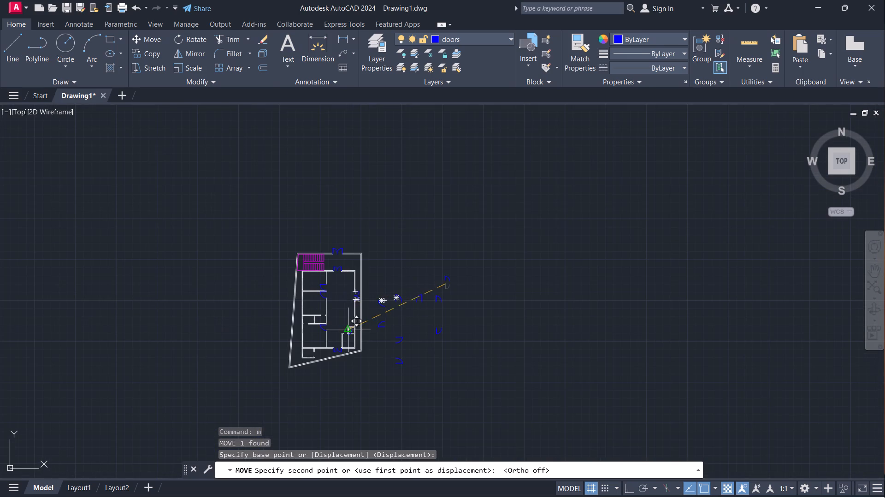
scroll(349, 332, up, 4)
scroll(316, 350, up, 3)
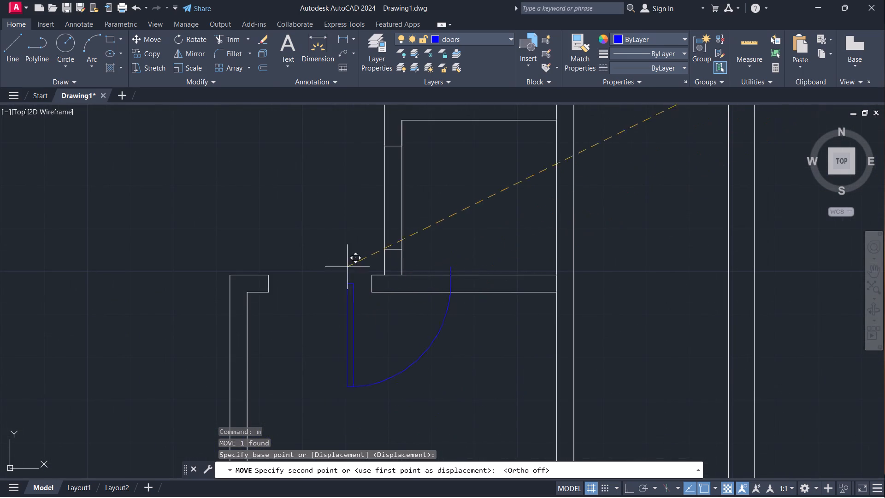
click(269, 276)
scroll(357, 265, down, 3)
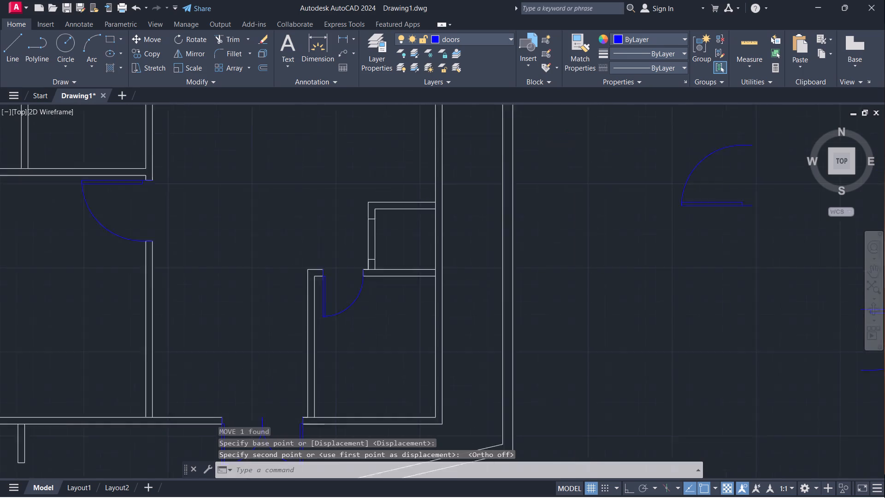
scroll(366, 268, down, 2)
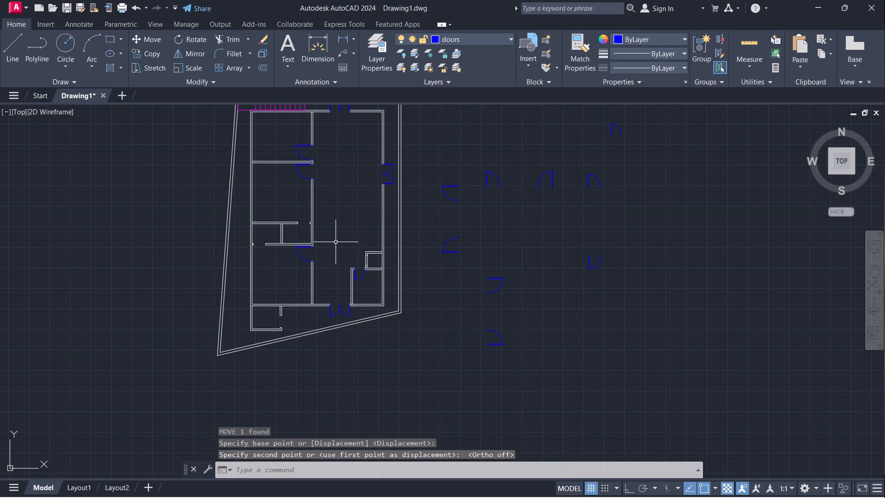
middle_drag(333, 230, 290, 336)
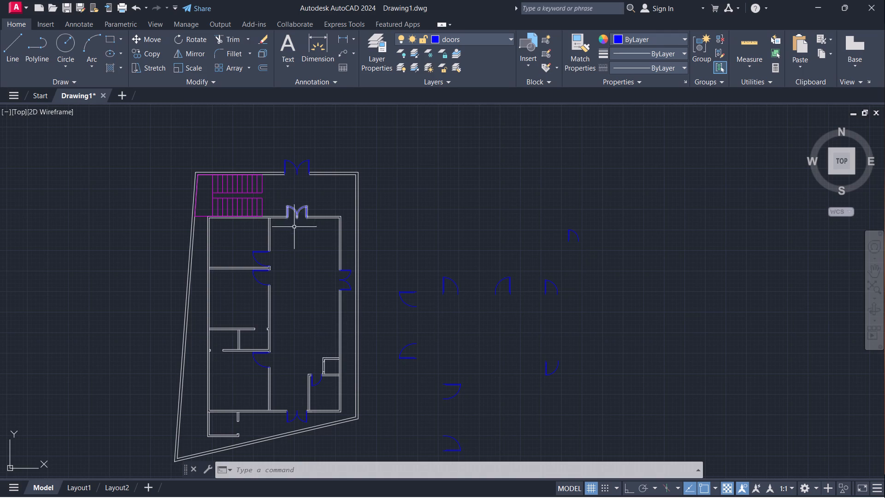
Erase the six westernmost spare single doors beside the floor plan, keeping the three easternmost ones.
scroll(468, 303, down, 1)
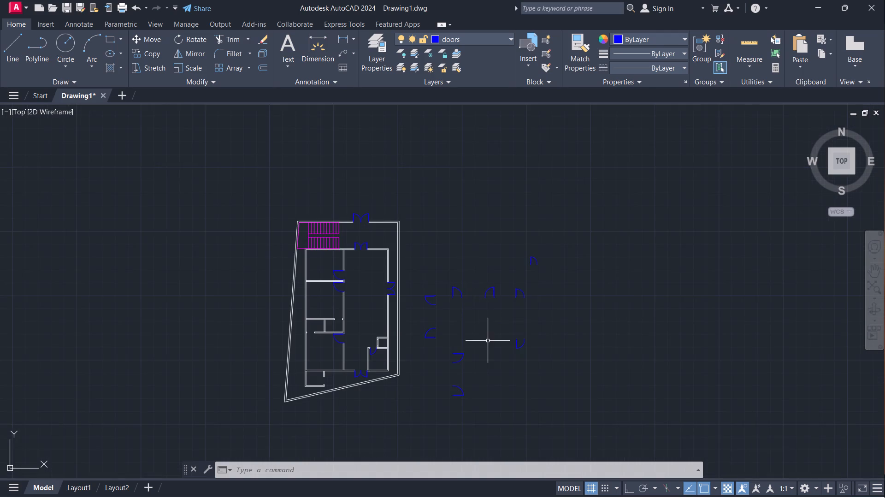
middle_drag(488, 341, 486, 304)
click(411, 239)
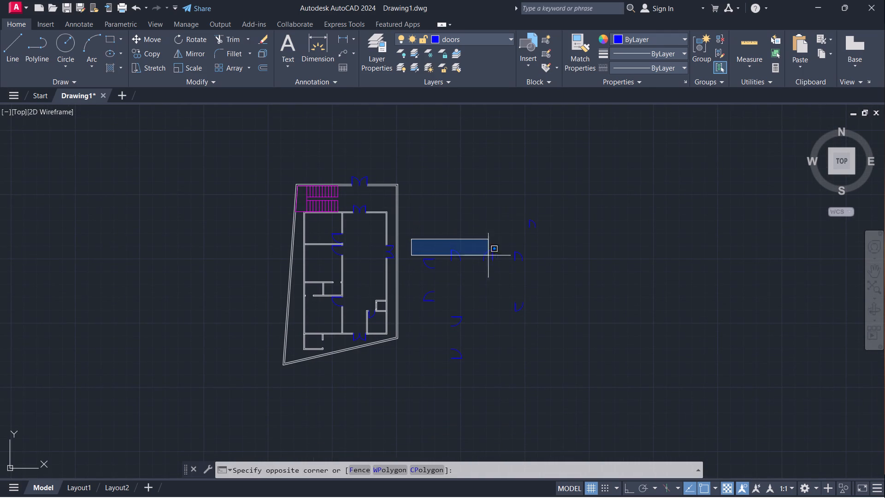
click(501, 380)
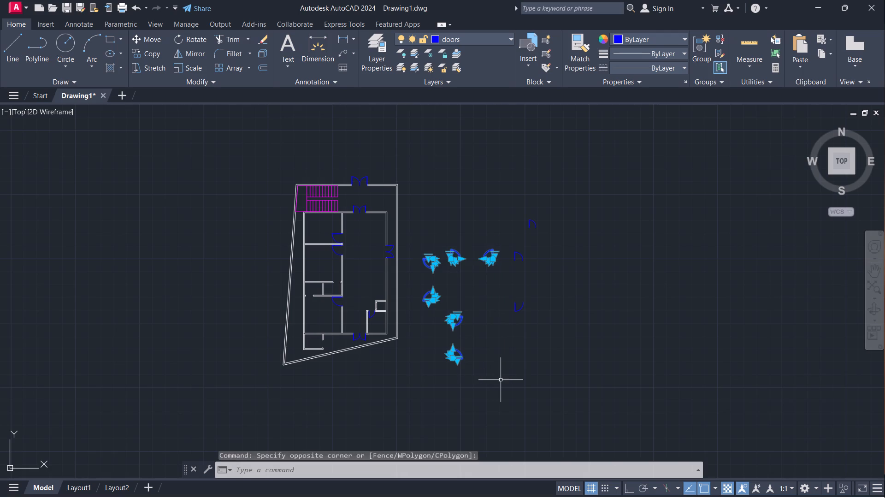
key(e)
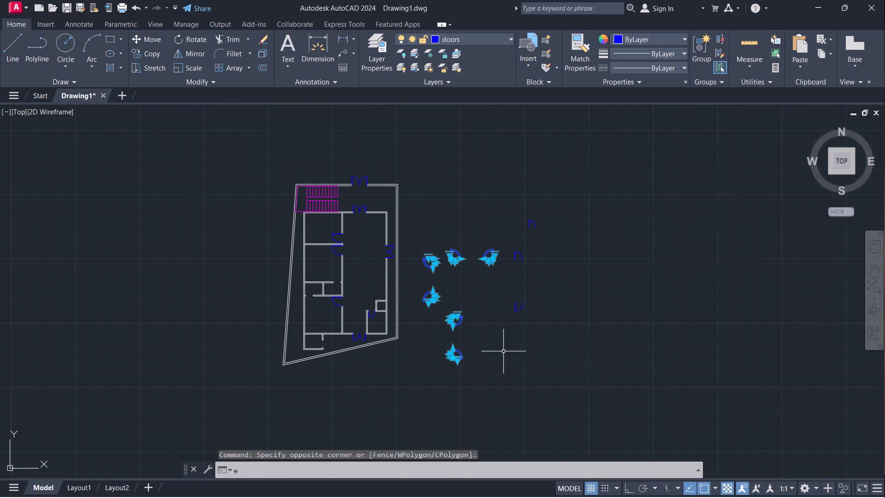
key(Return)
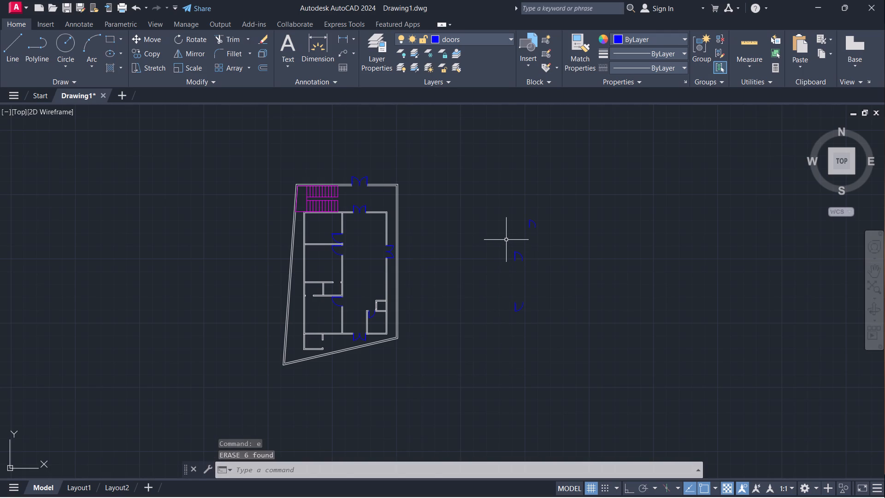
Rotate the middle of the three remaining spare single doors 90° counterclockwise about its southwest corner.
click(506, 238)
click(538, 293)
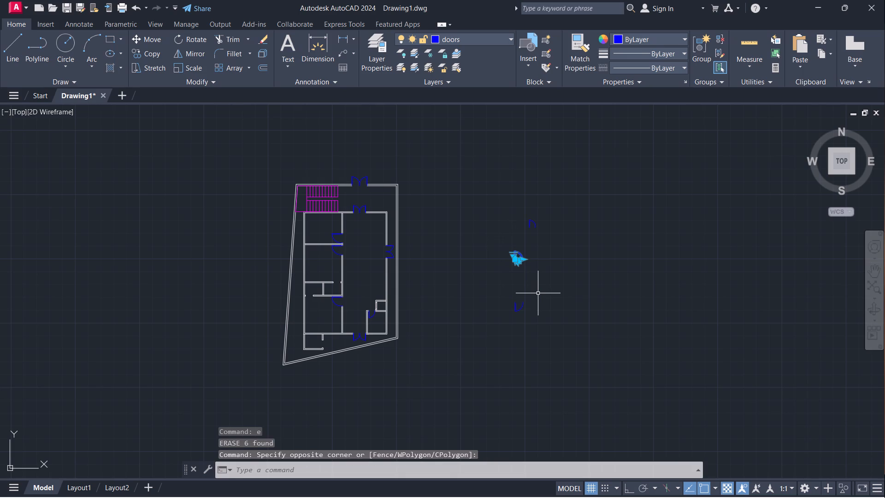
text(ro)
key(Return)
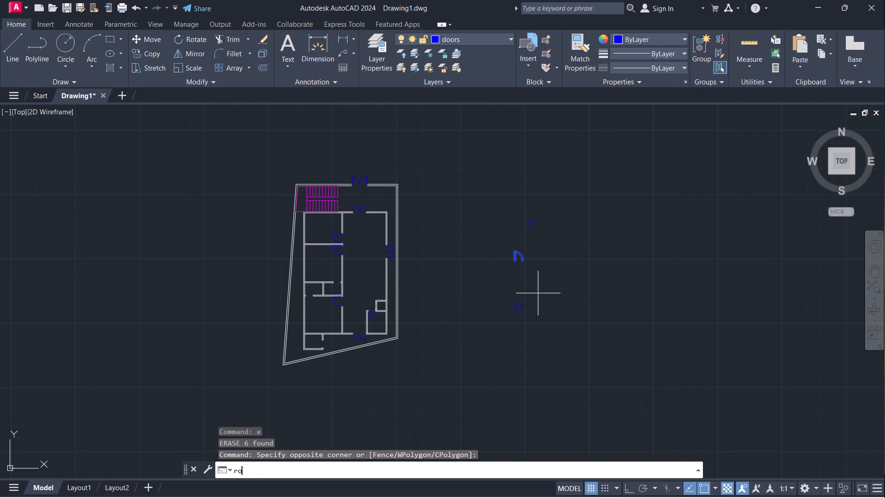
scroll(520, 268, up, 3)
click(494, 243)
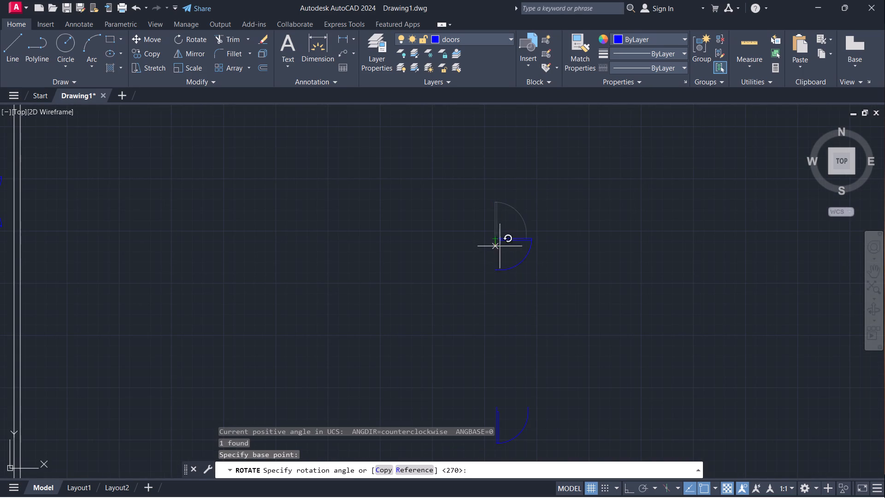
click(493, 170)
Mirror the rotated spare door northward across a horizontal line just north of it, keeping the original.
click(383, 195)
click(577, 297)
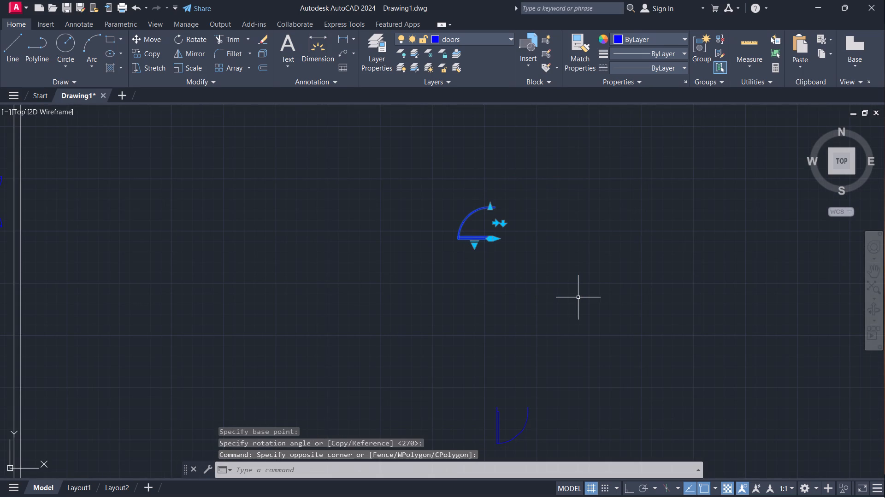
text(mi)
key(Return)
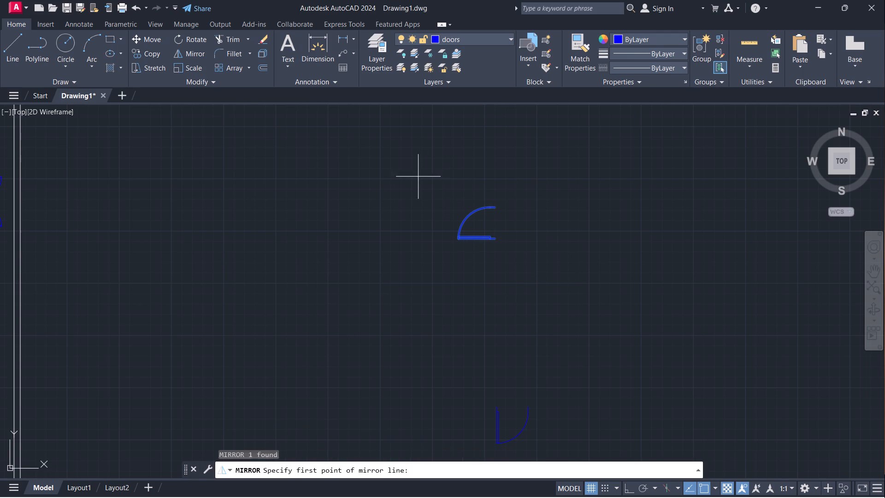
click(413, 181)
key(F8)
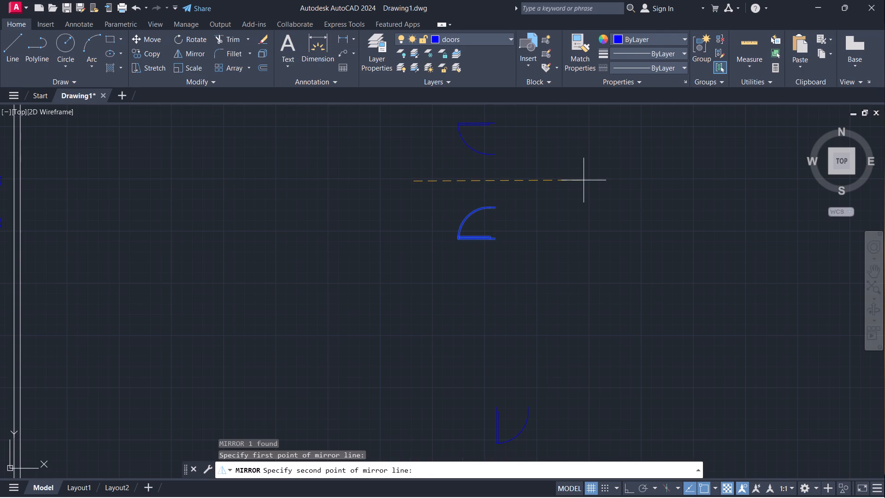
click(584, 180)
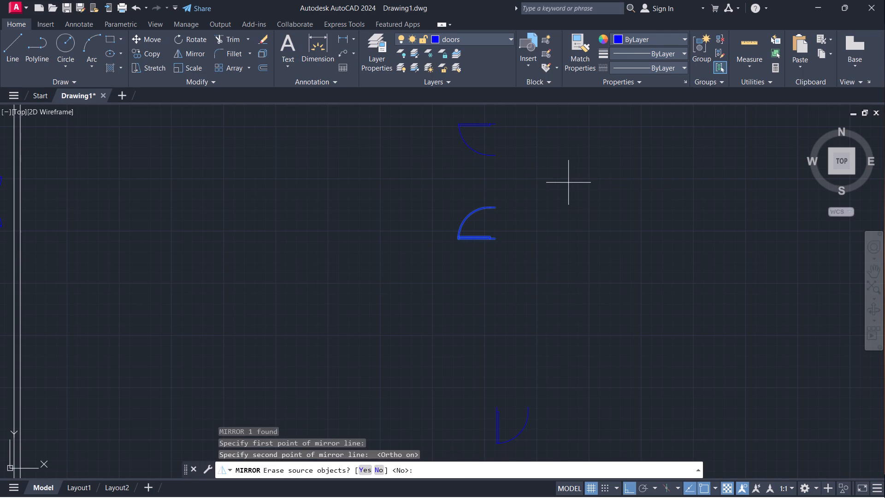
key(Return)
Move the mirrored door by its northeast corner to the north jamb's southeast corner in the southwest annex room's east opening.
click(445, 116)
click(537, 190)
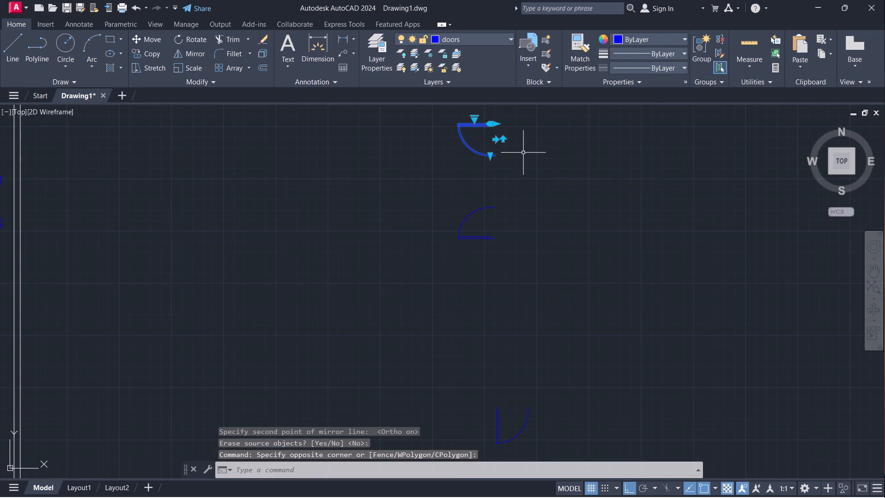
key(m)
key(Return)
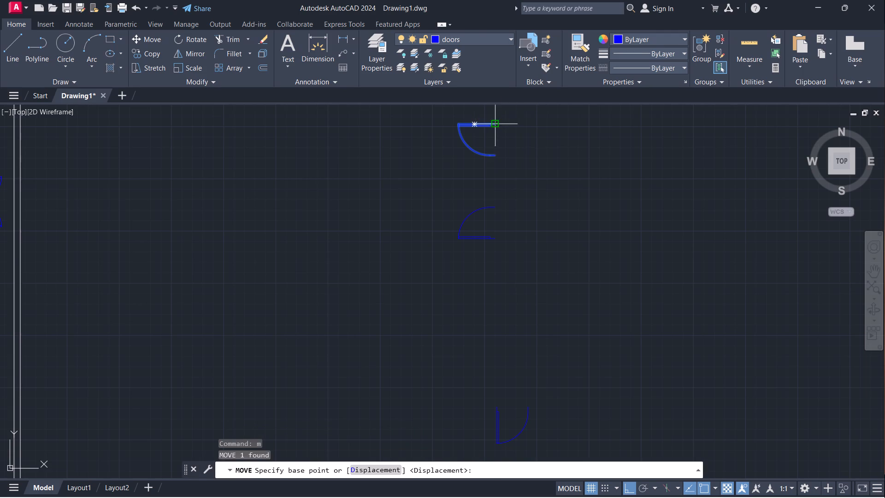
click(495, 123)
key(F8)
scroll(545, 240, down, 2)
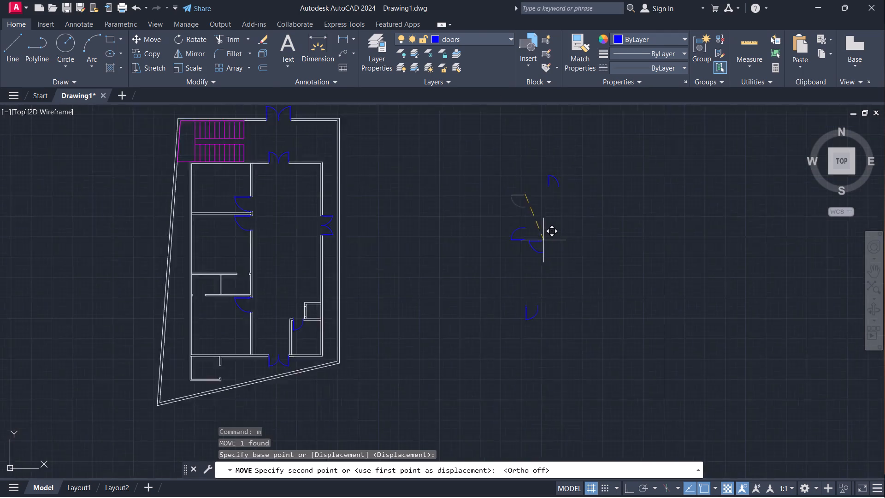
scroll(543, 240, down, 2)
scroll(412, 290, up, 5)
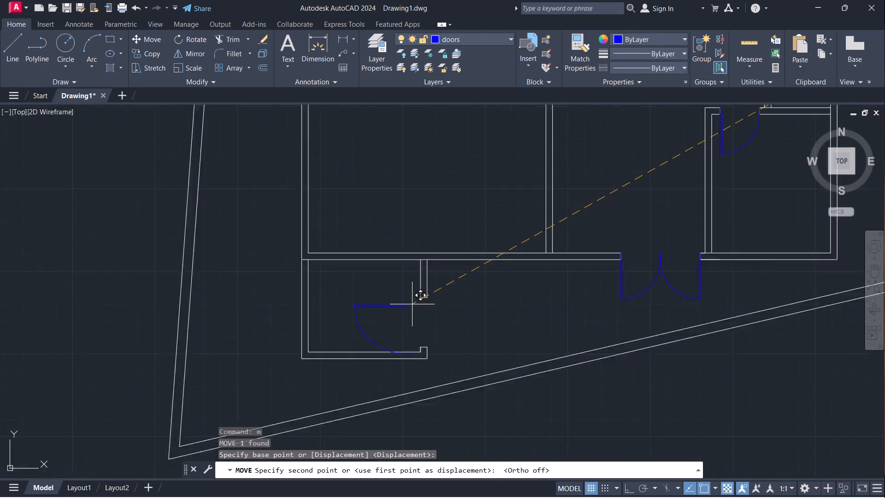
scroll(412, 304, up, 2)
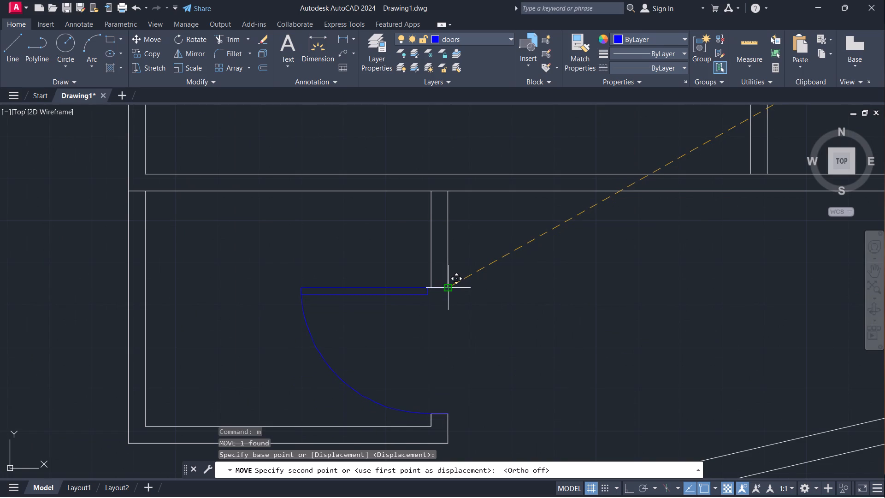
click(448, 291)
key(Escape)
Erase the small northernmost spare single door east of the floor plan.
scroll(528, 265, down, 4)
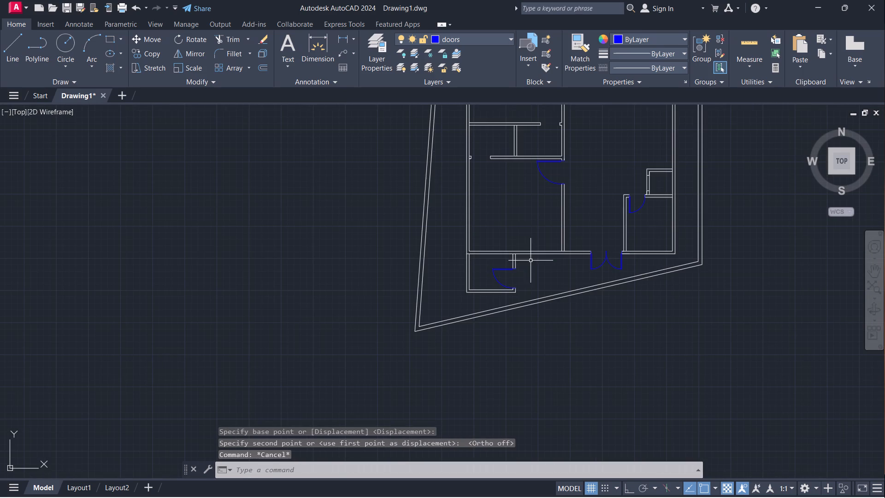
scroll(570, 211, down, 1)
middle_drag(607, 179, 419, 268)
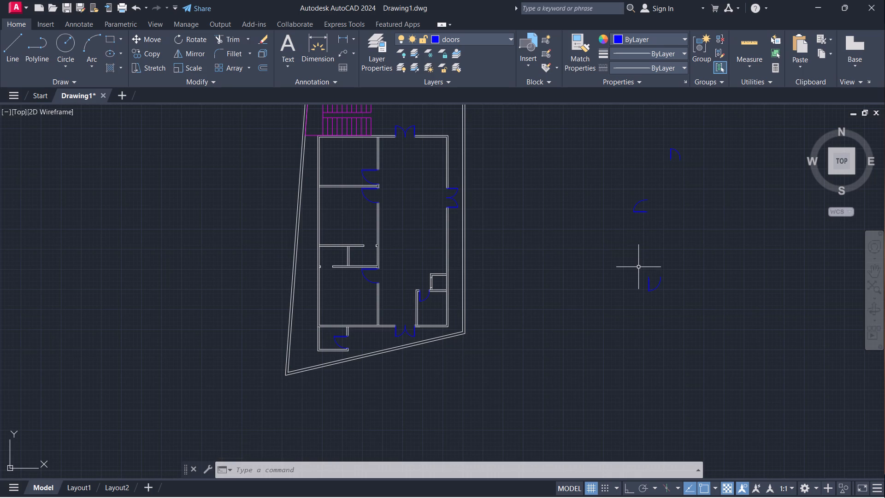
click(673, 151)
key(e)
key(Return)
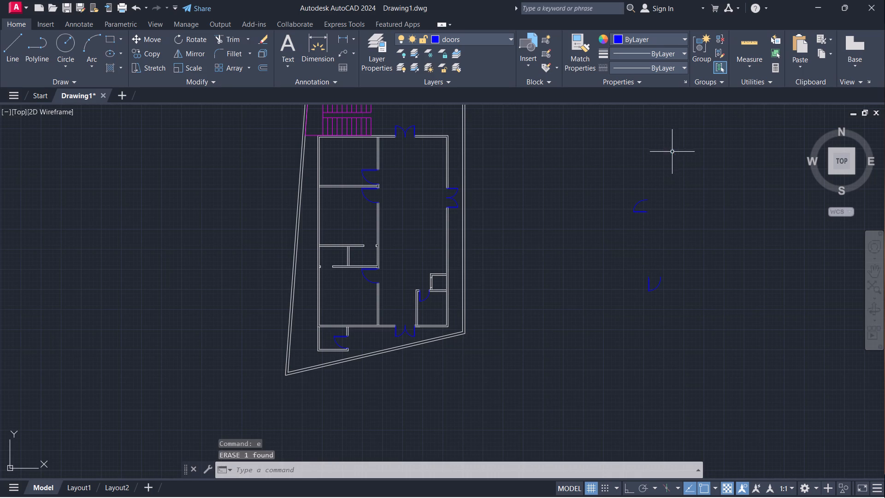
Copy the southernmost spare door by its northwest corner to the west jamb's northeast corner in the eastern small west-side room's north opening.
scroll(487, 184, up, 2)
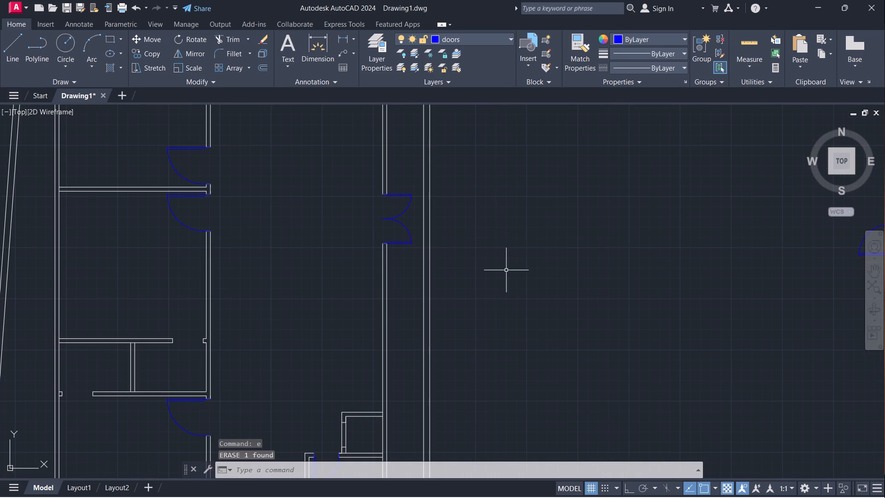
middle_drag(507, 270, 501, 240)
scroll(501, 237, down, 1)
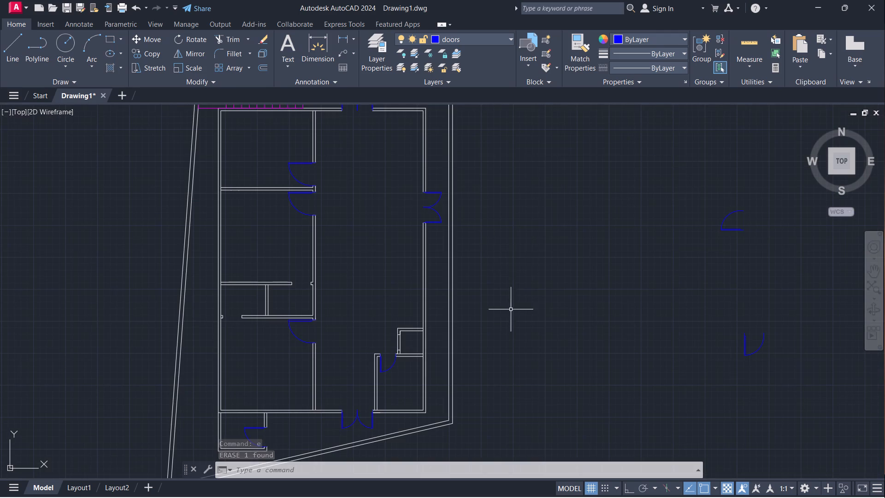
middle_drag(643, 322, 440, 306)
scroll(461, 295, down, 1)
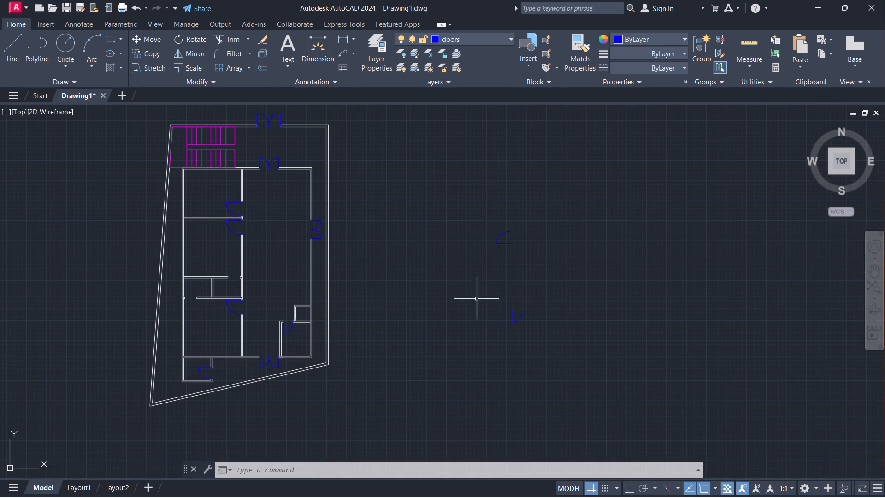
click(503, 300)
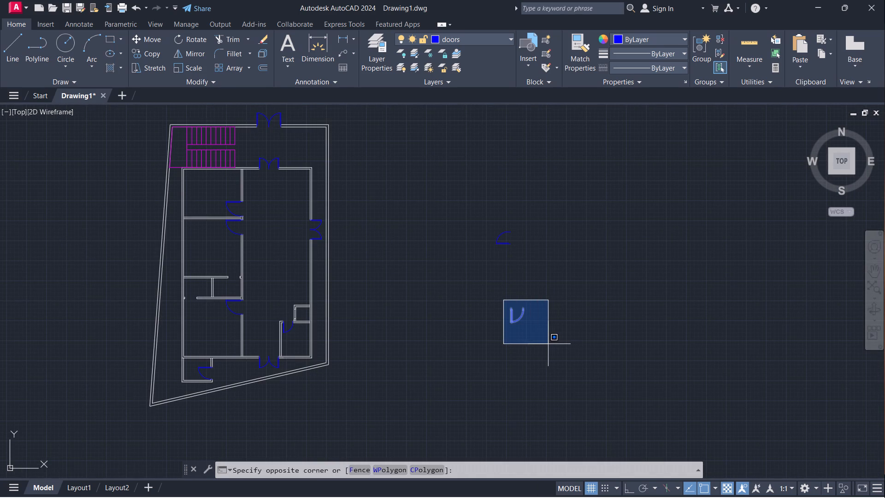
click(544, 344)
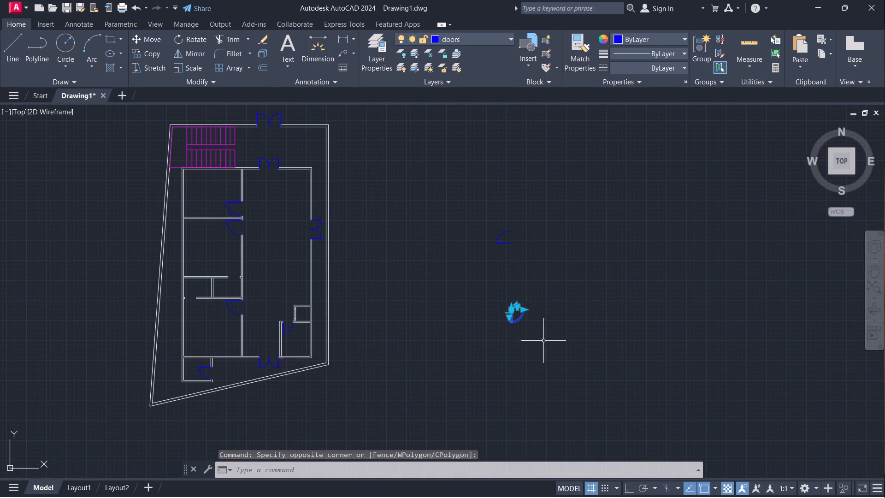
scroll(512, 309, up, 3)
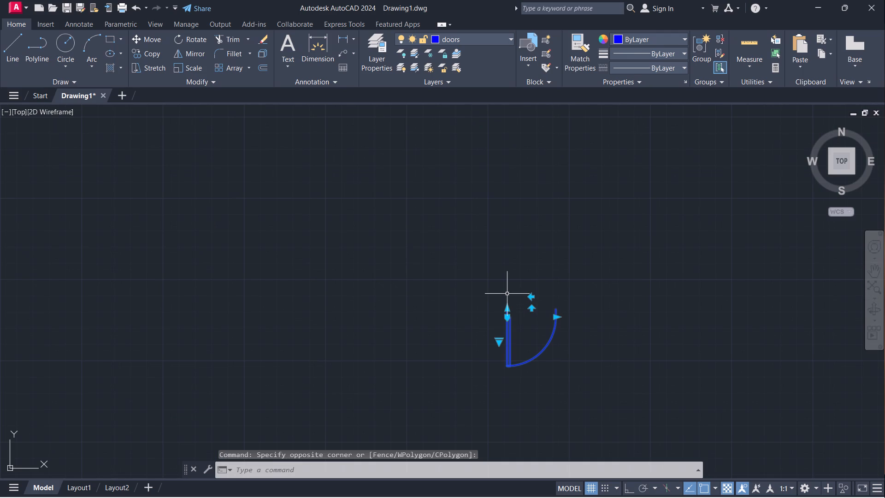
key(c)
key(o)
key(Return)
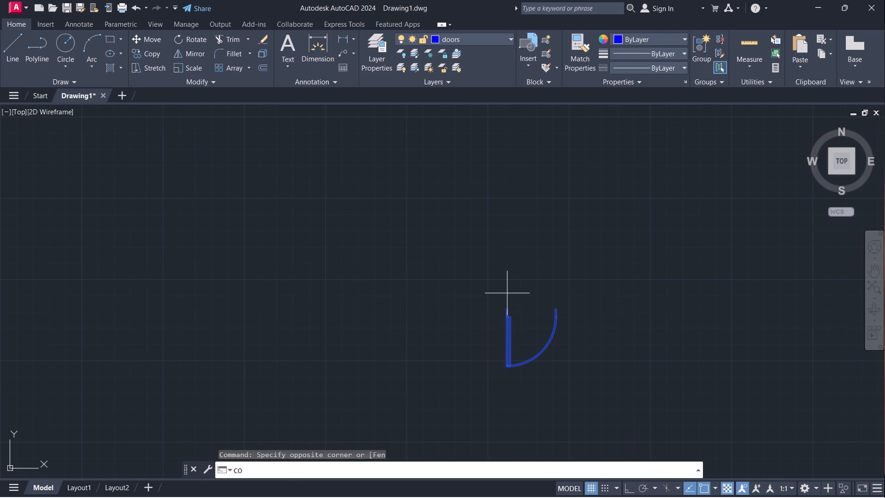
click(503, 305)
scroll(466, 235, down, 1)
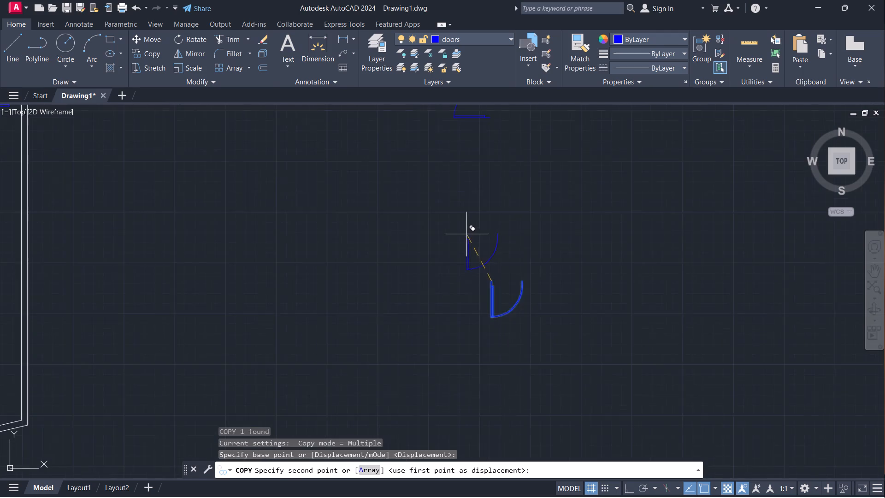
scroll(466, 234, down, 2)
middle_drag(472, 240, 691, 309)
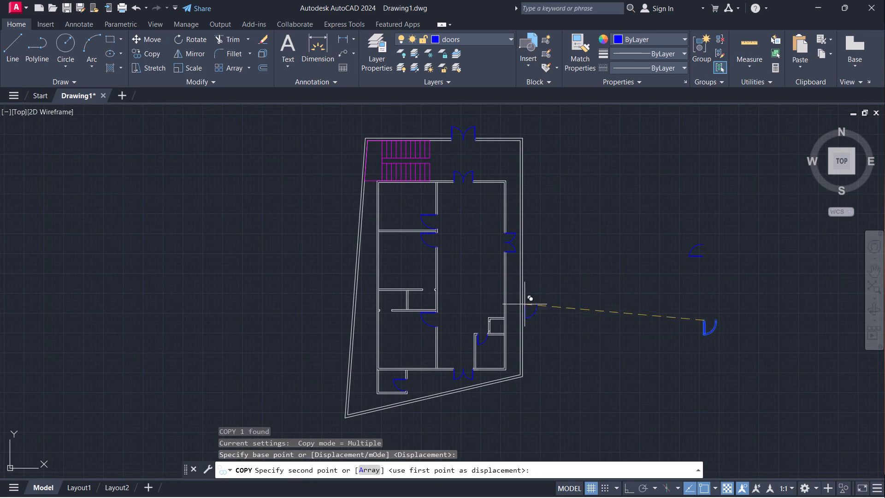
scroll(422, 291, up, 4)
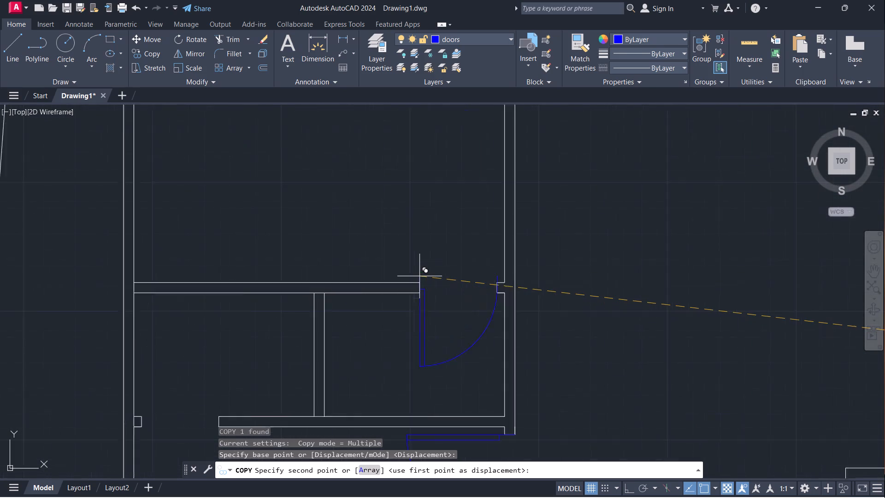
scroll(419, 276, up, 1)
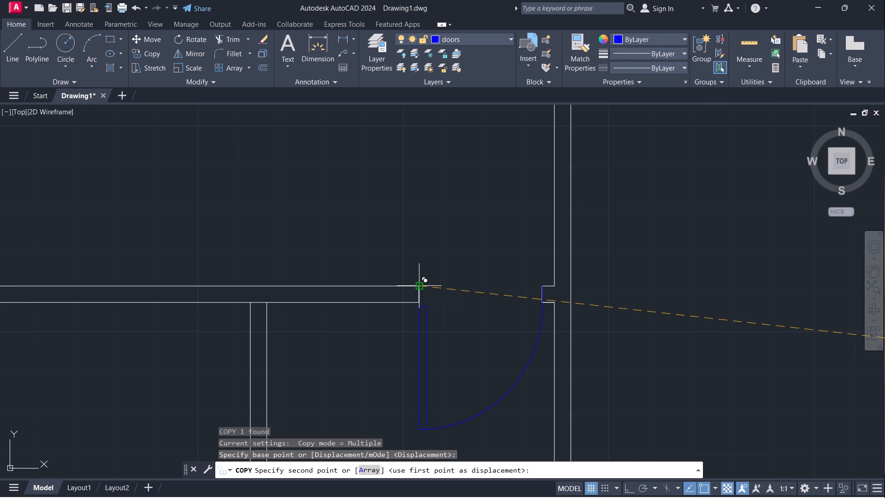
click(417, 285)
scroll(450, 247, down, 5)
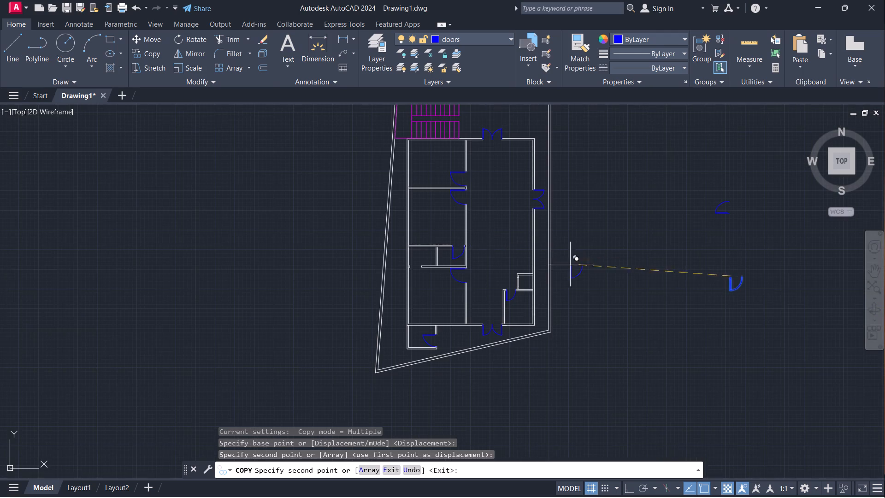
key(Escape)
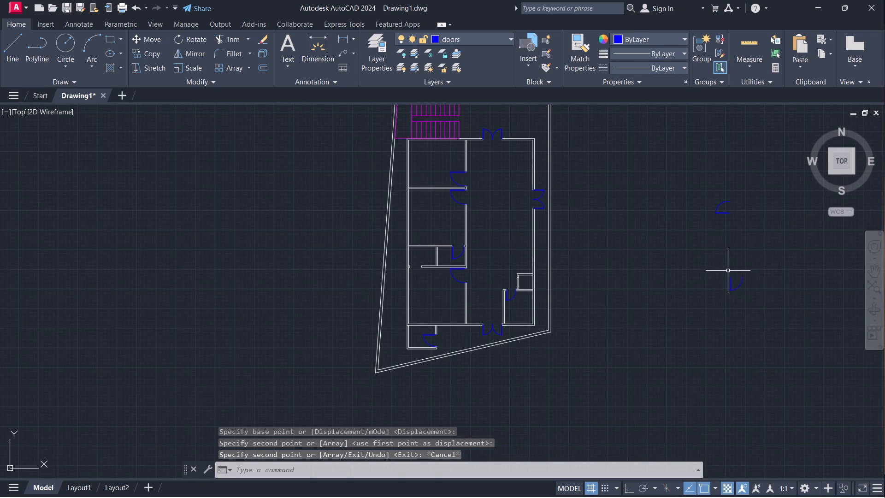
Erase the southernmost spare single door east of the floor plan.
click(726, 267)
click(766, 307)
key(e)
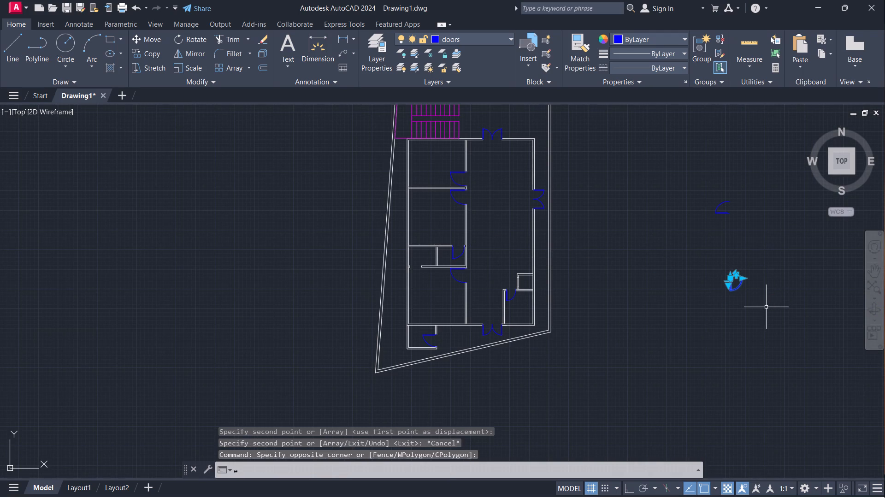
key(Return)
Rotate the remaining spare door 90° counterclockwise about its southeast corner.
click(704, 186)
click(743, 240)
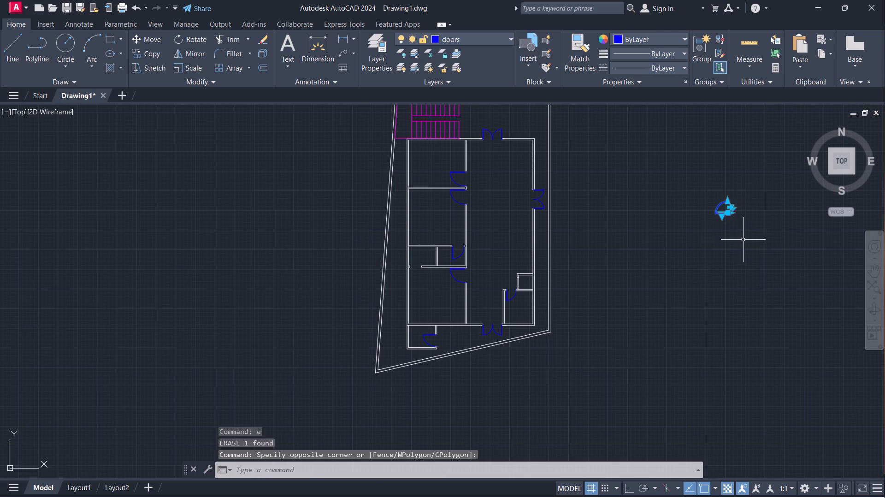
middle_drag(734, 238, 603, 285)
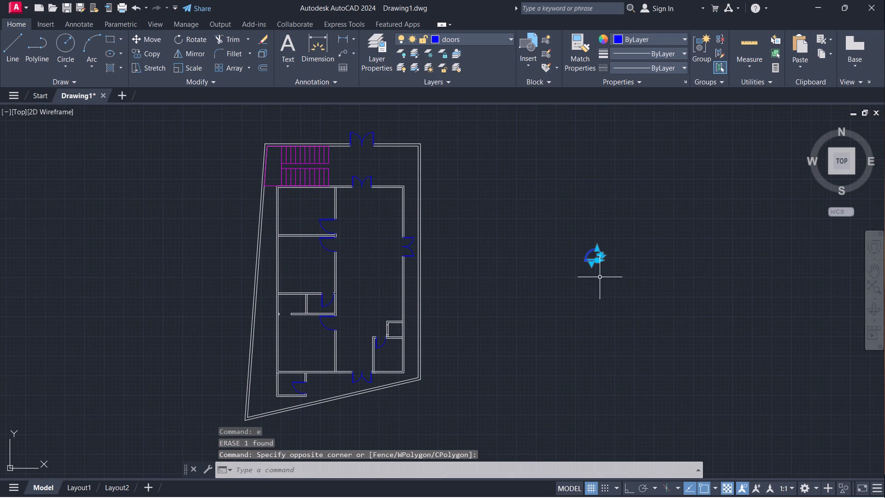
key(r)
key(o)
key(Return)
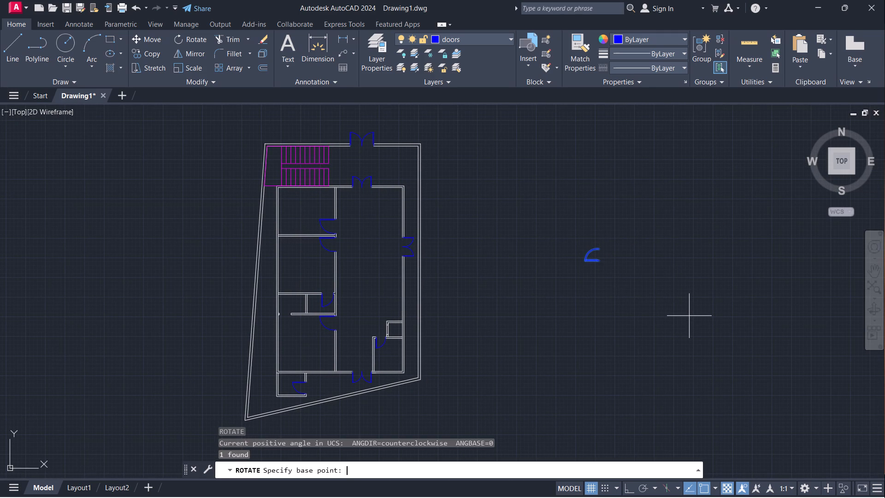
click(602, 264)
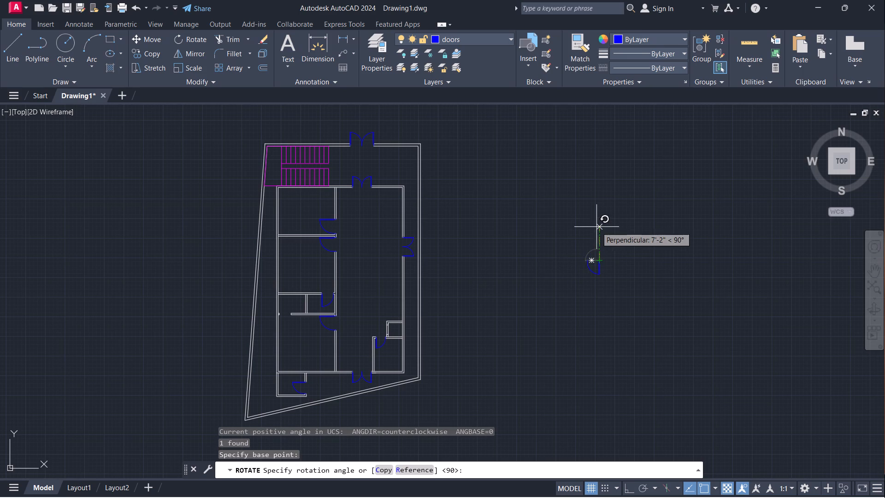
click(595, 228)
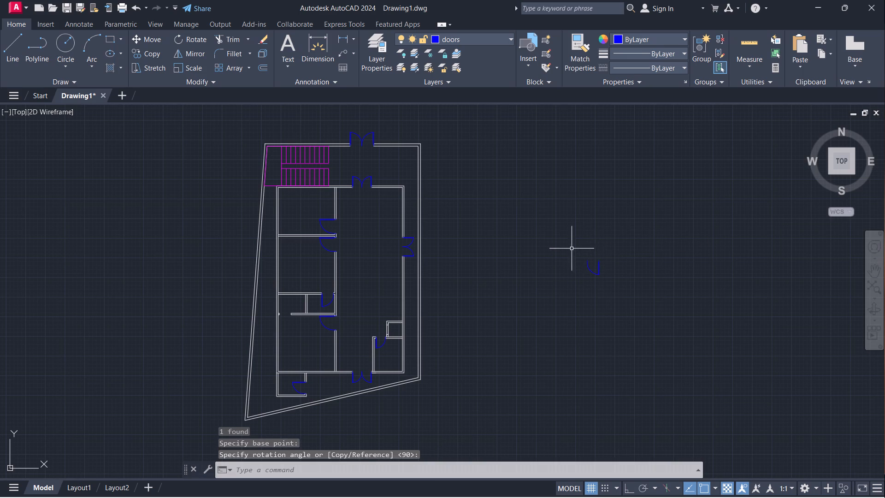
Mirror the rotated spare door northward across a horizontal line just north of it, keeping the original.
click(589, 268)
text(mi)
key(Return)
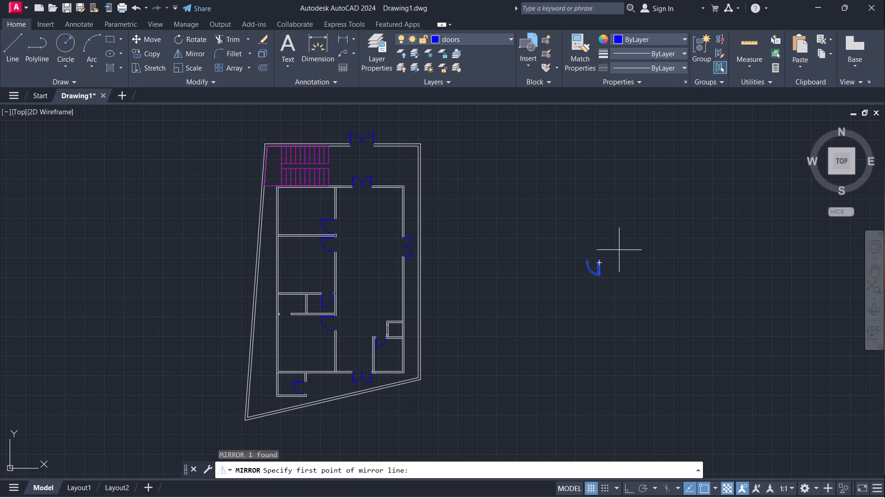
click(570, 243)
key(F8)
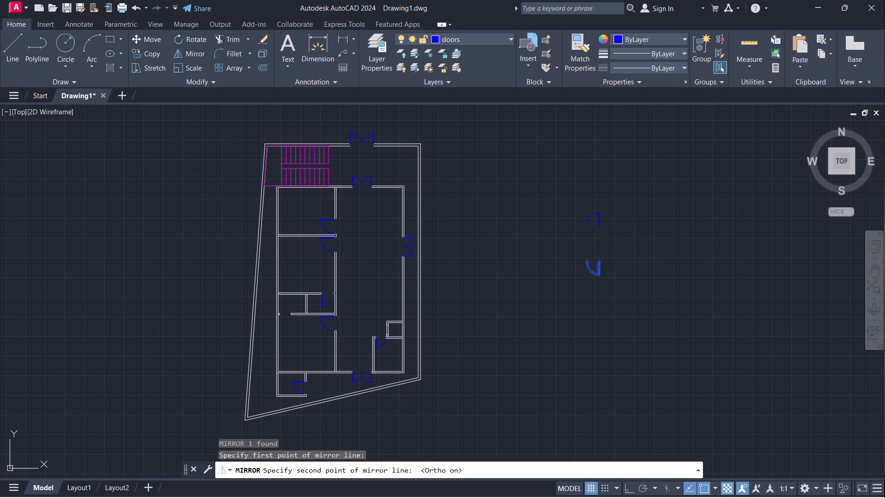
click(640, 243)
key(Return)
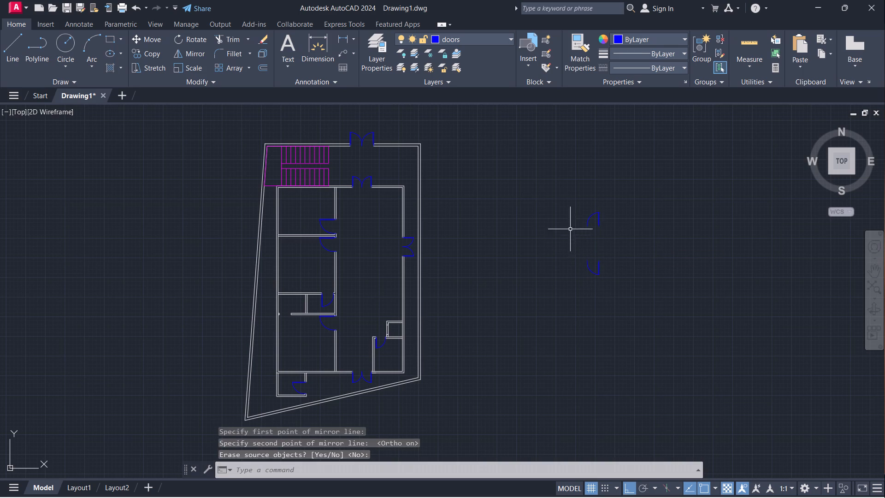
Move the mirrored door by its southeast corner to the east jamb's southwest corner in the western small west-side room's south opening.
click(571, 202)
click(615, 240)
key(m)
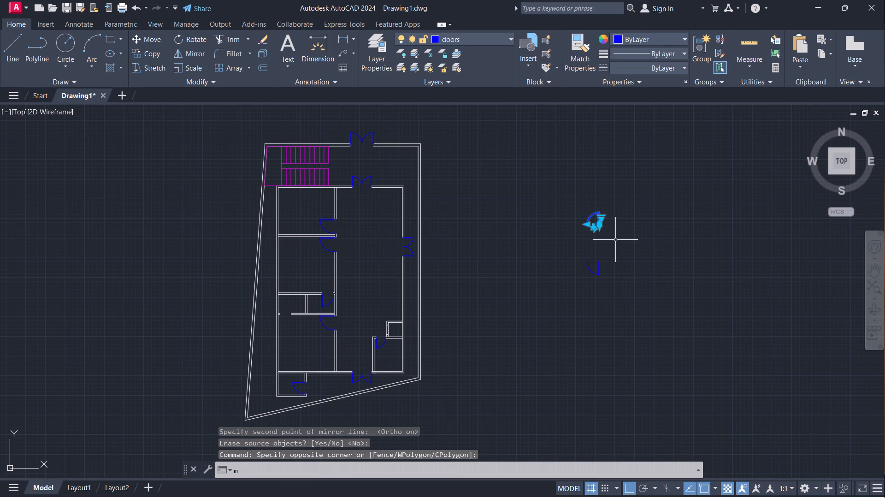
key(Return)
scroll(602, 230, up, 2)
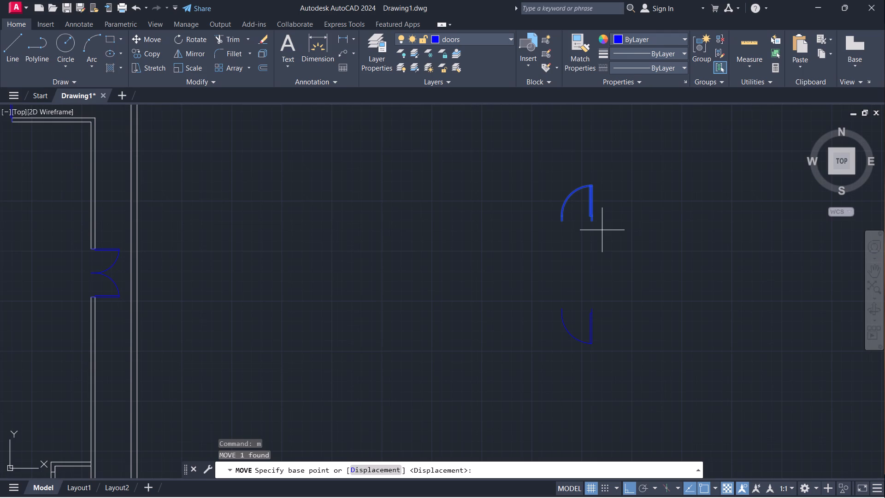
click(593, 225)
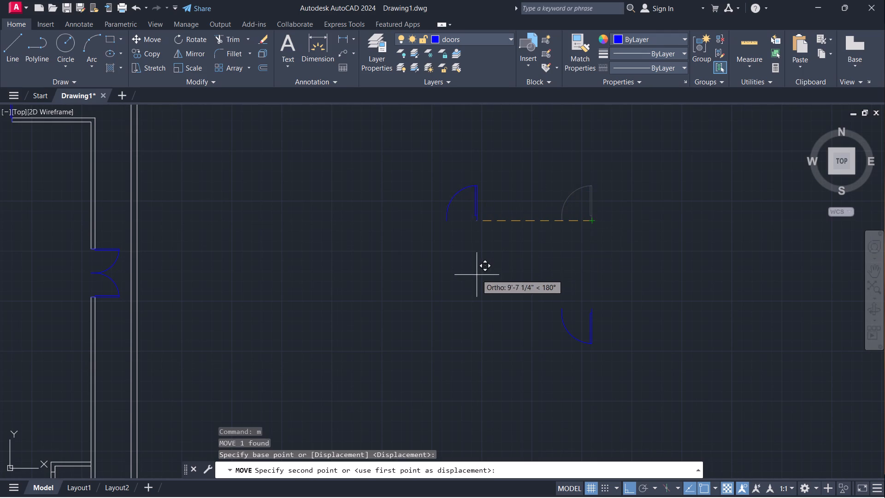
key(F8)
scroll(488, 271, down, 4)
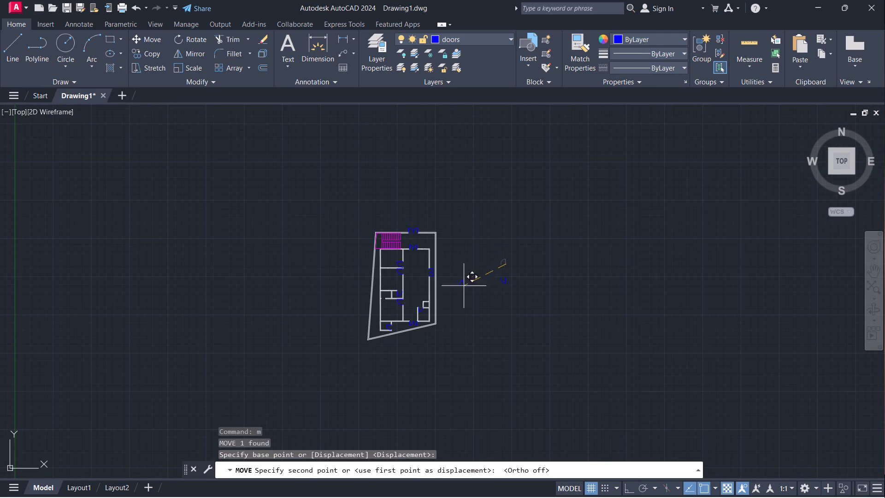
scroll(378, 302, up, 7)
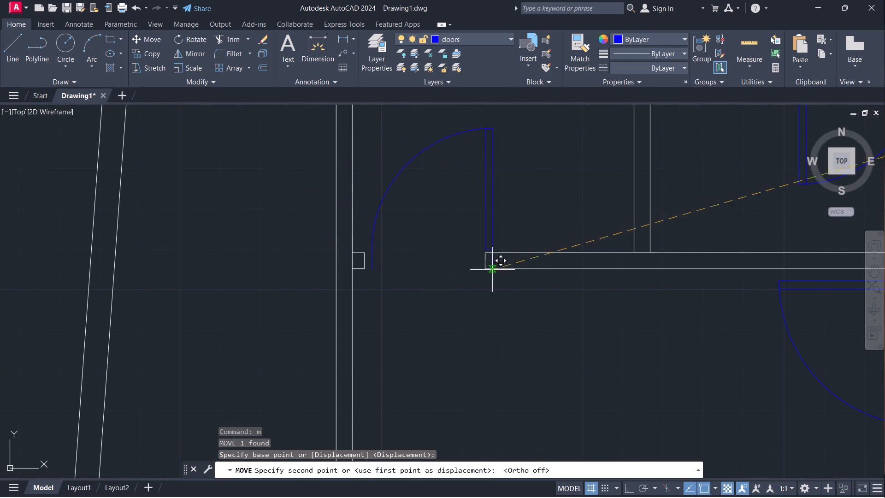
scroll(487, 274, up, 3)
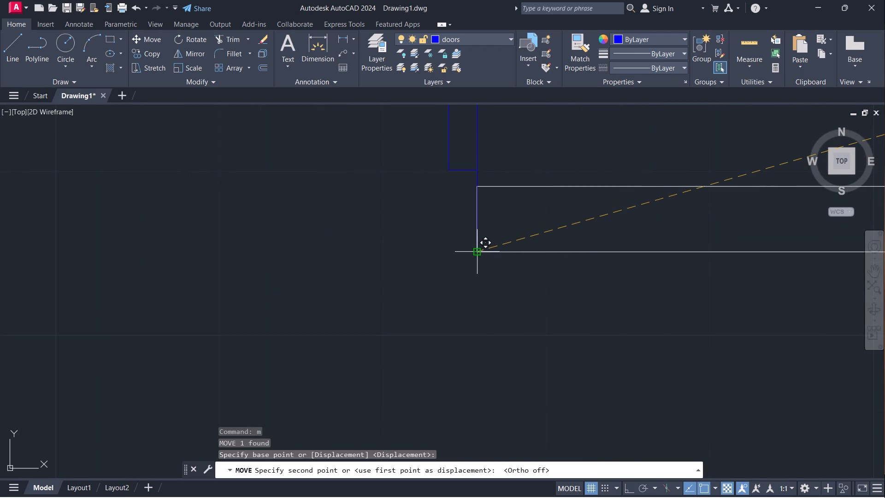
scroll(477, 252, down, 2)
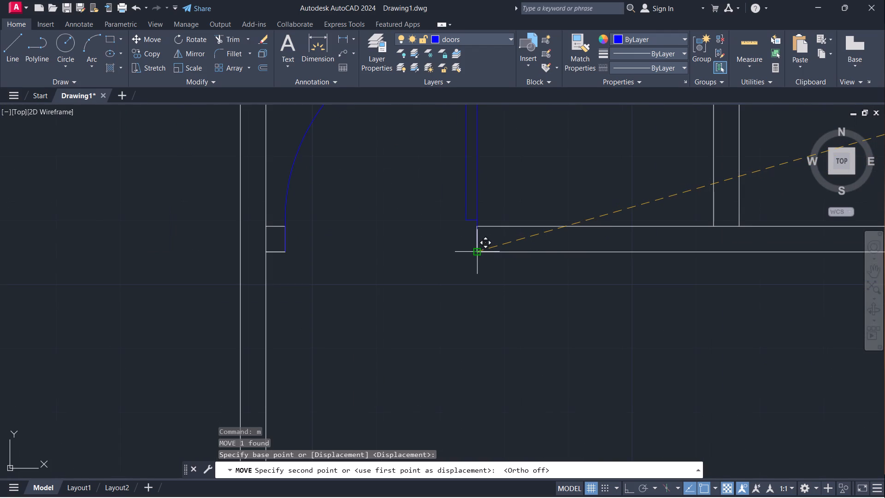
scroll(477, 252, up, 1)
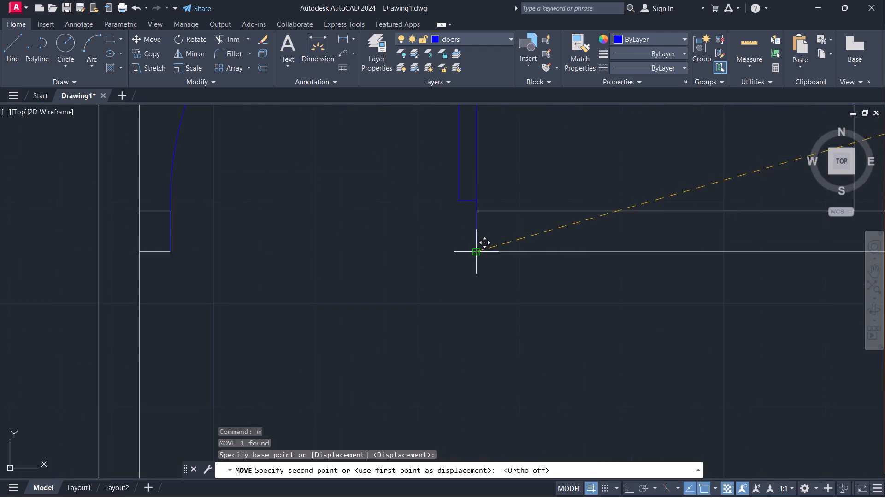
click(477, 252)
Erase the last spare single door east of the floor plan.
scroll(480, 276, down, 4)
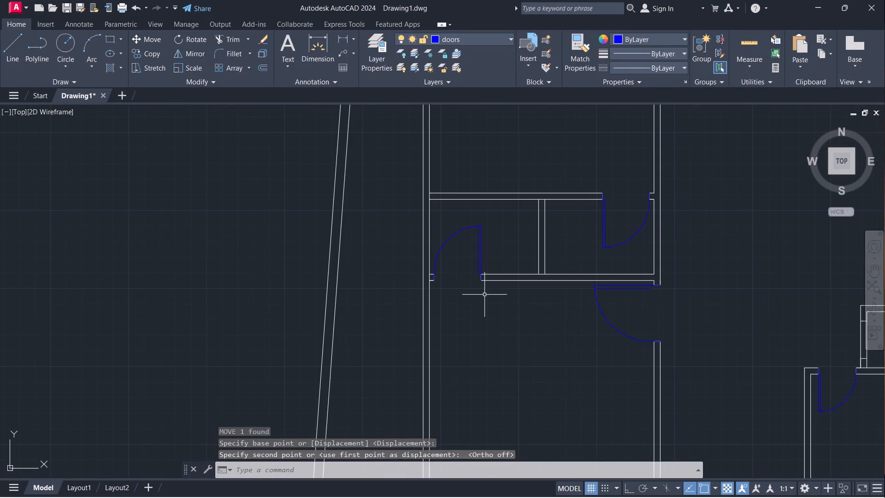
middle_drag(489, 302, 370, 297)
scroll(581, 242, down, 2)
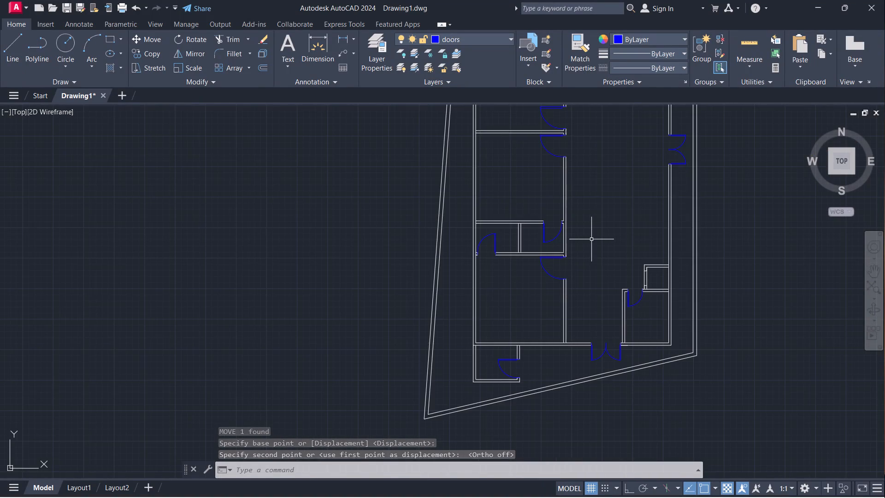
middle_drag(592, 239, 460, 302)
middle_drag(498, 273, 448, 316)
scroll(447, 316, down, 1)
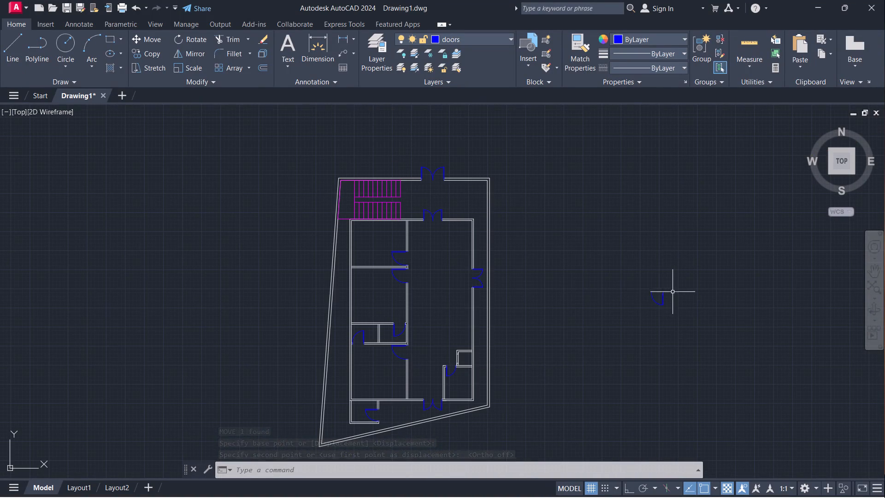
click(639, 282)
click(701, 321)
key(e)
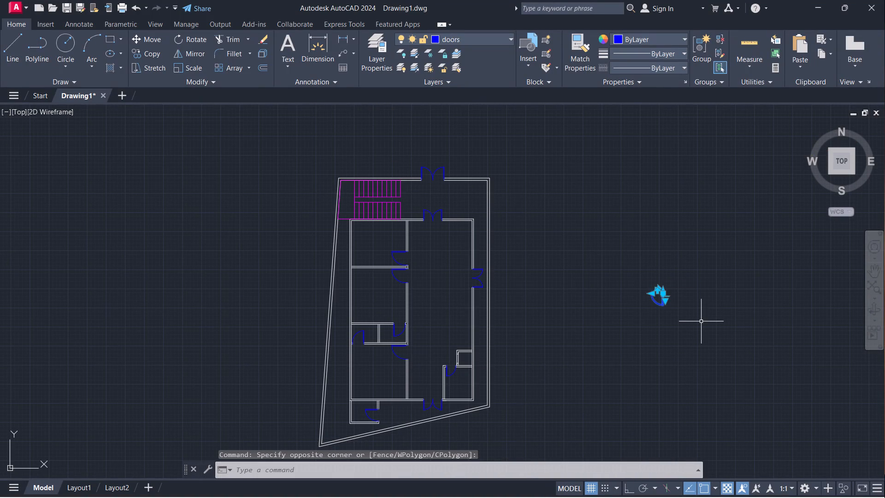
key(Return)
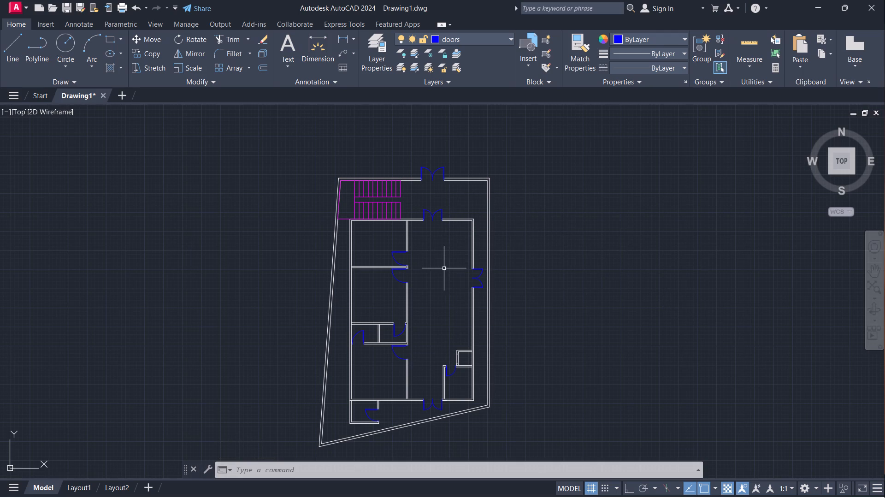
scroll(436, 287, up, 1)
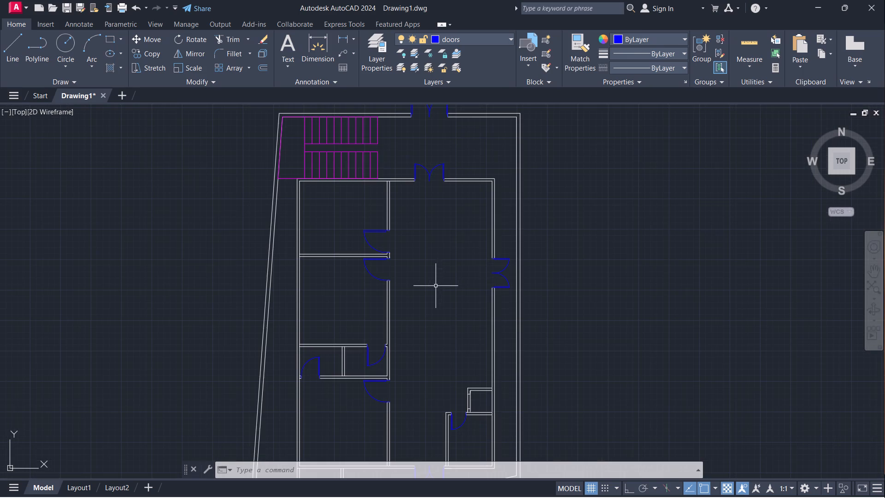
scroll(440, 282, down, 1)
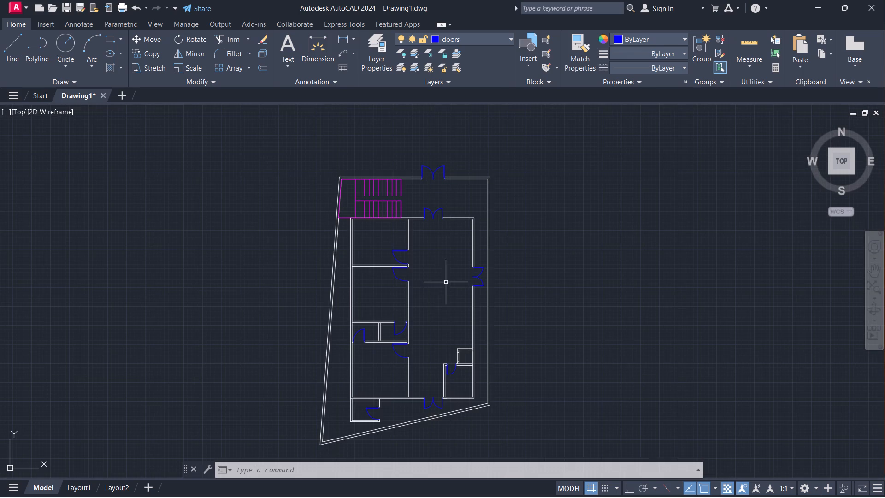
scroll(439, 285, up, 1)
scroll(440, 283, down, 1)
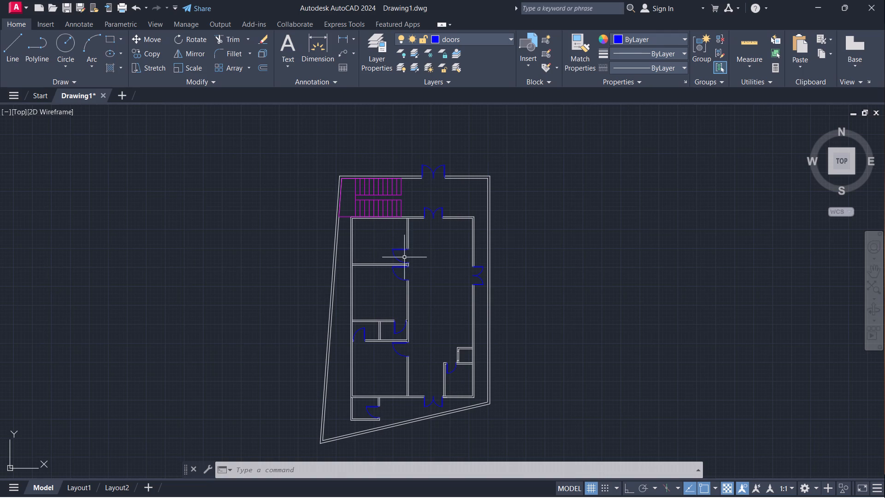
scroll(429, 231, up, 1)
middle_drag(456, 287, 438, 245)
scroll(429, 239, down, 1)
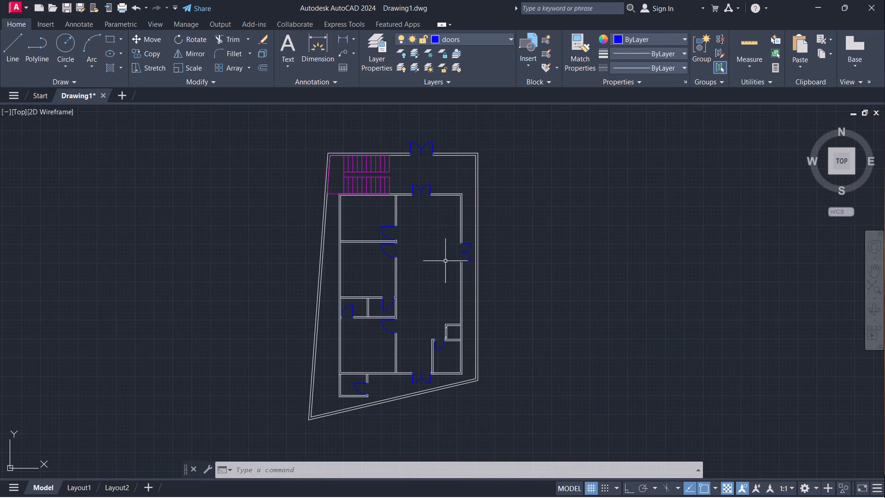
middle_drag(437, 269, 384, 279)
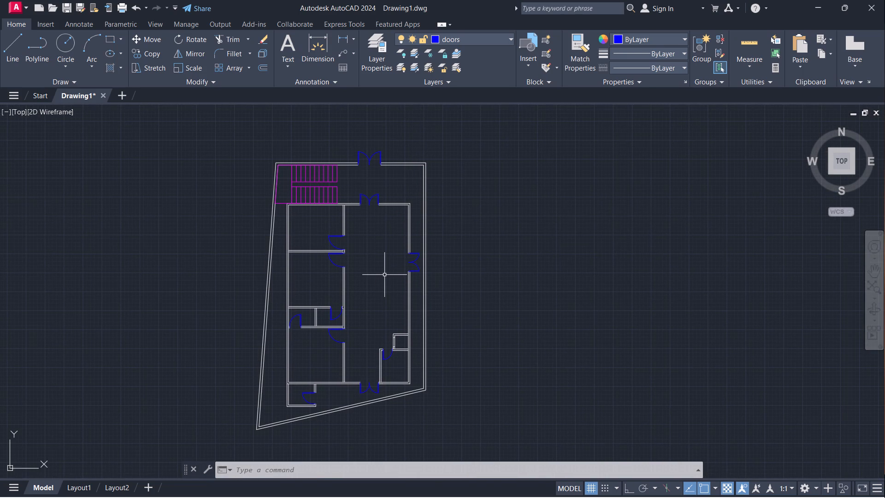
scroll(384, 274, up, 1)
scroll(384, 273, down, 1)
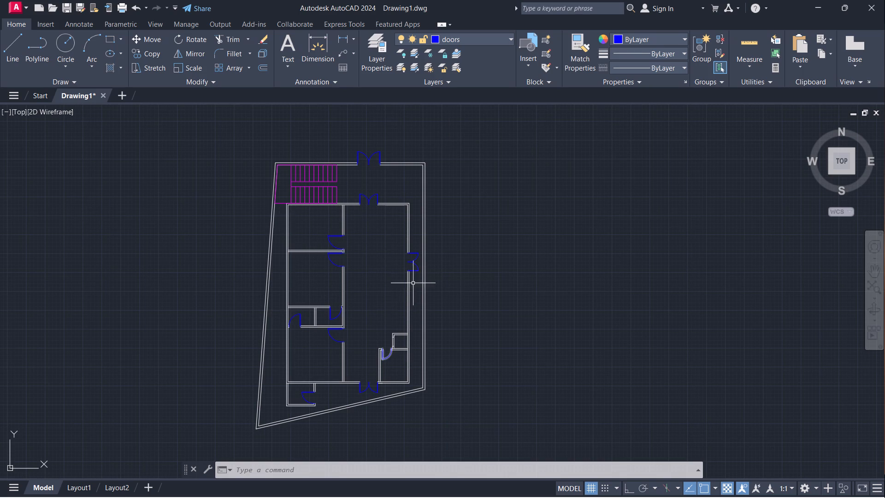
Create a new layer named windows.
click(374, 49)
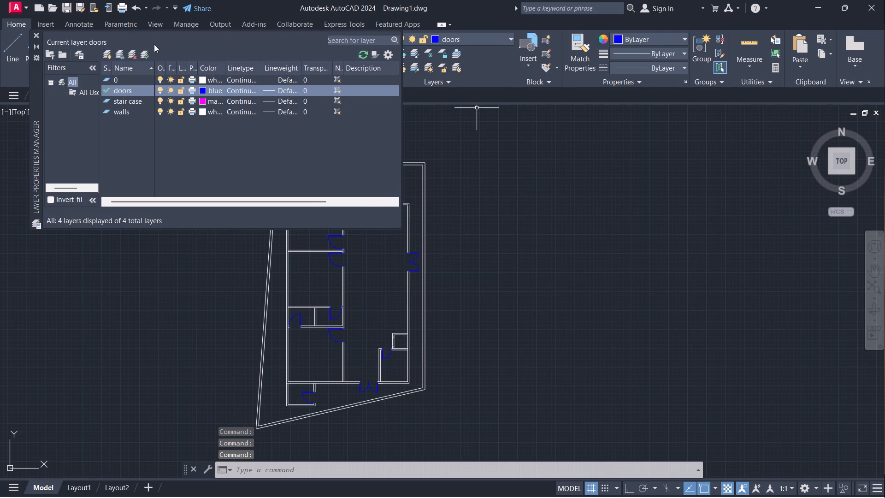
click(105, 56)
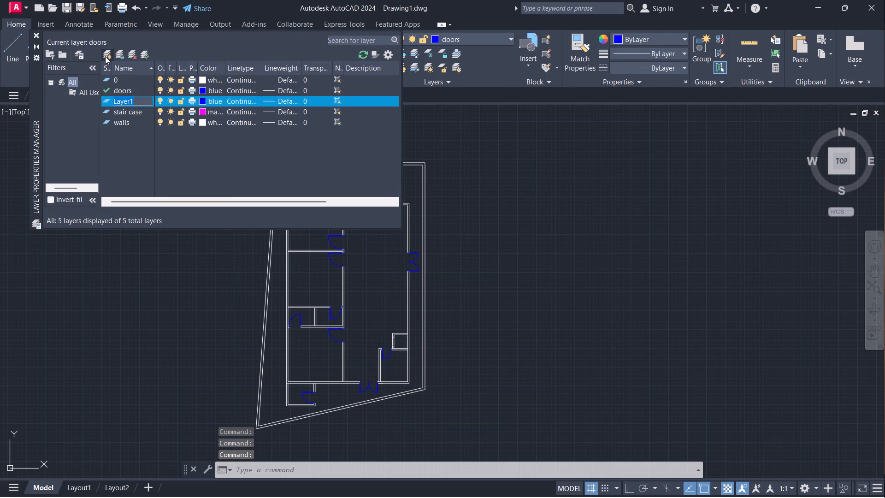
key(BackSpace)
key(BackSpace)
text(windows)
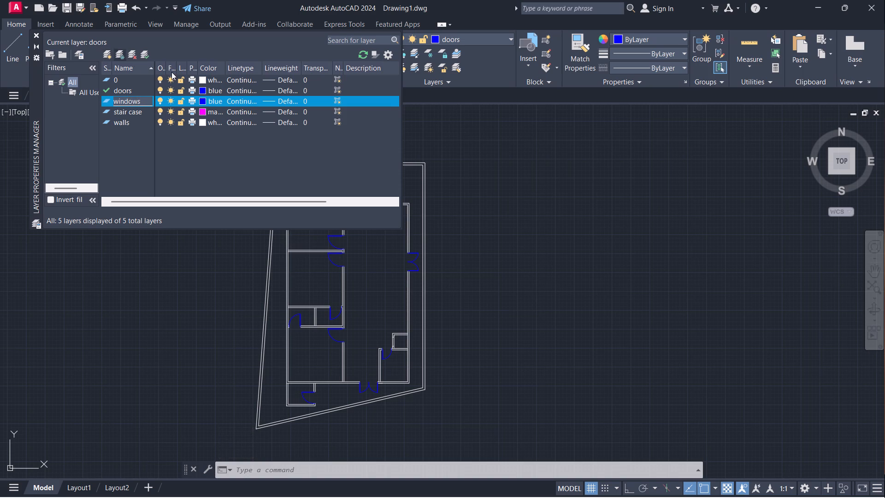
Set the windows layer's color to index 72 and make it the current layer.
click(205, 100)
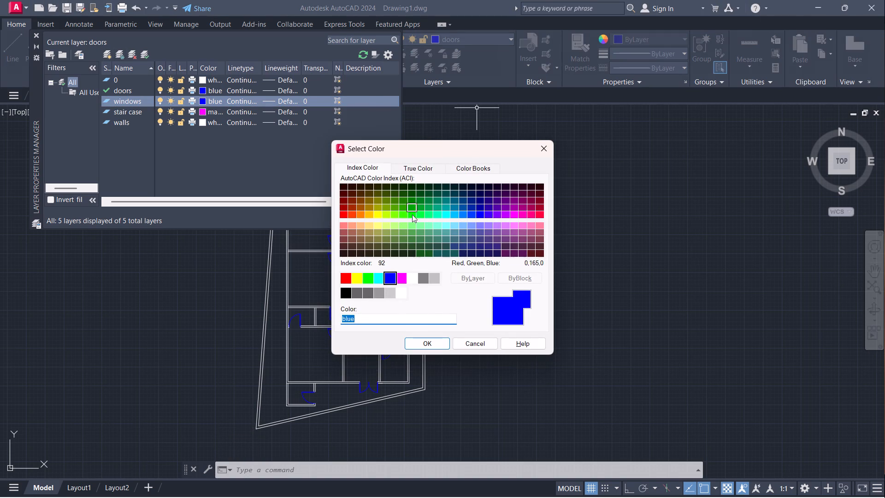
click(394, 207)
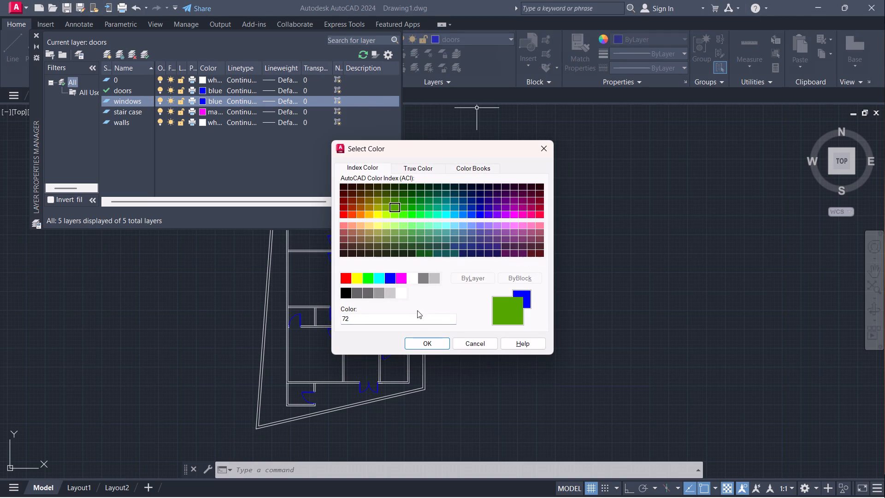
click(422, 342)
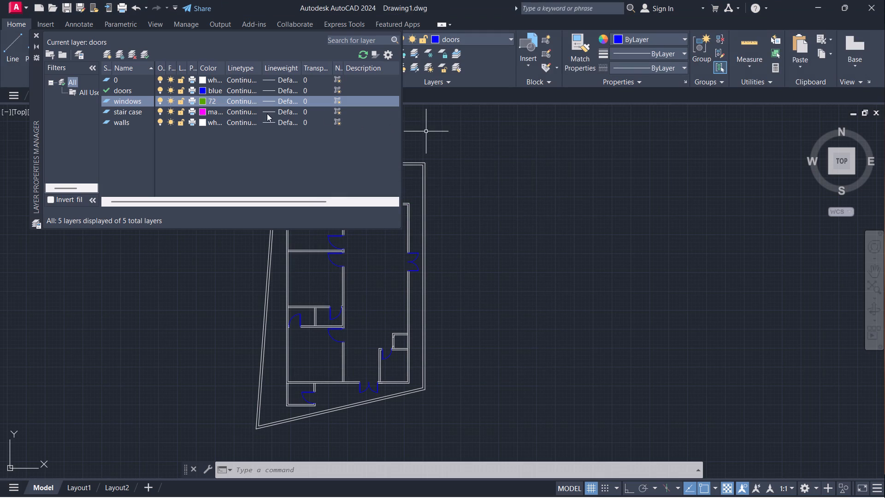
click(147, 52)
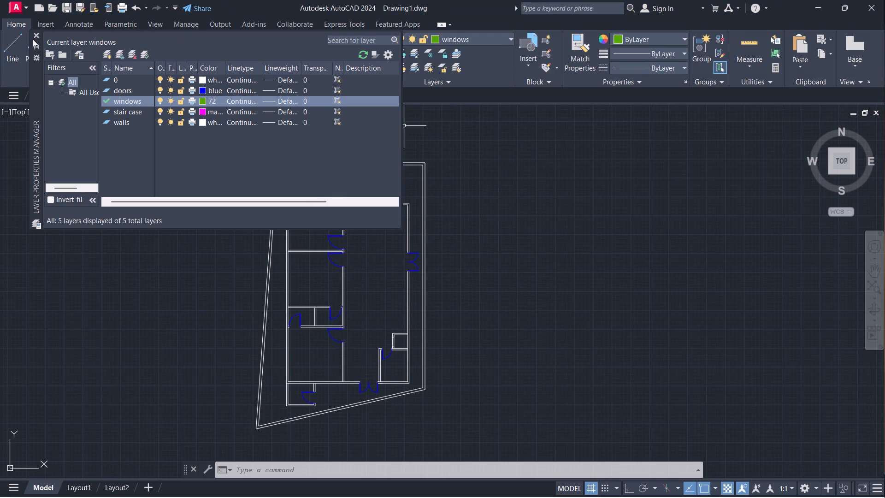
click(37, 35)
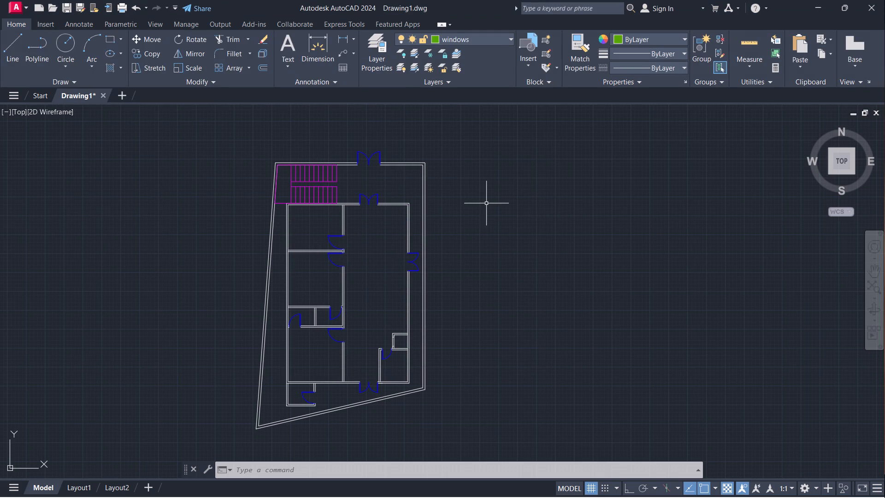
Draw a long, narrow horizontal rectangle in the empty space east of the floor plan.
middle_drag(492, 231, 355, 208)
scroll(344, 193, up, 1)
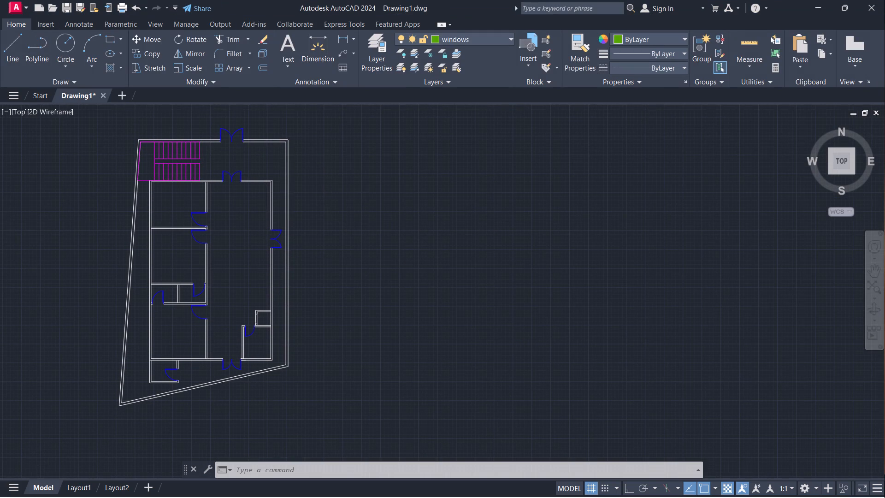
text(rec)
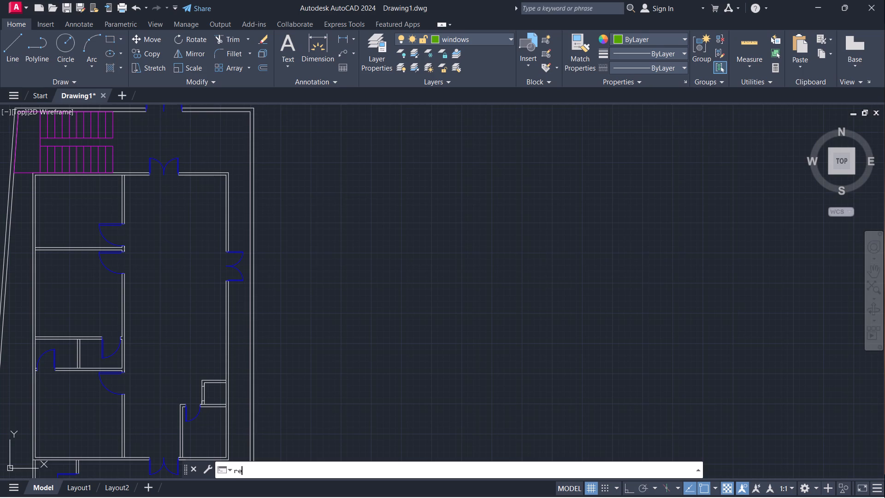
key(Return)
click(323, 172)
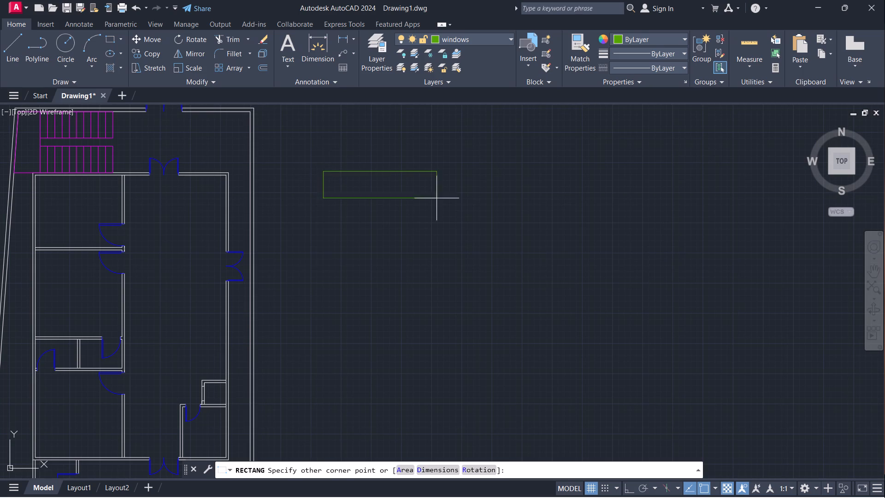
click(513, 202)
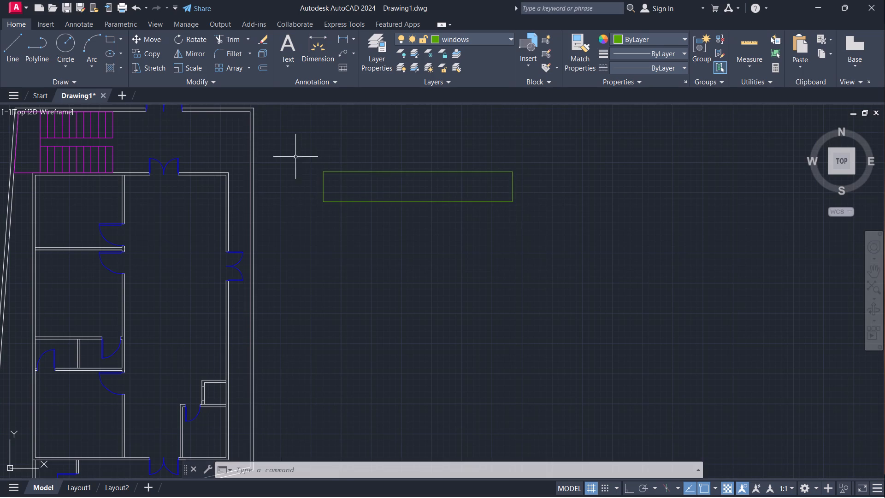
Scale the rectangle by reference from its northwest corner, using the west edge as reference and 4 as its new length.
click(294, 156)
click(555, 250)
text(sc)
key(Return)
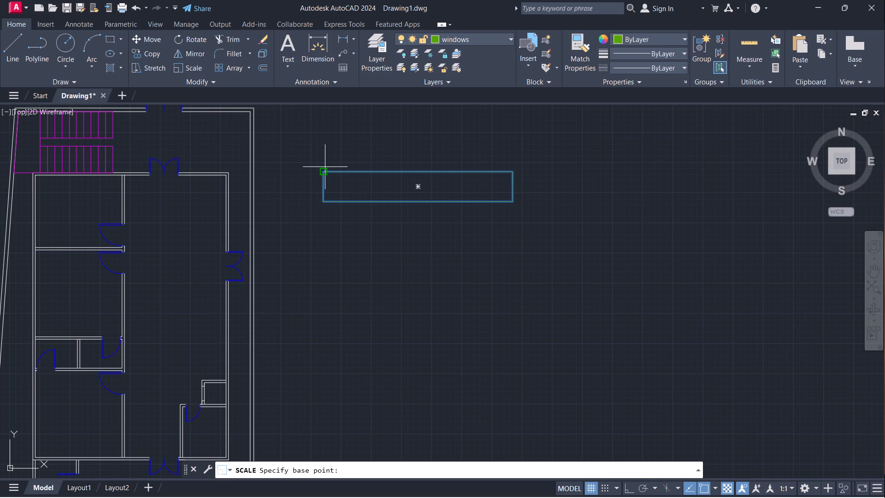
click(325, 169)
click(400, 472)
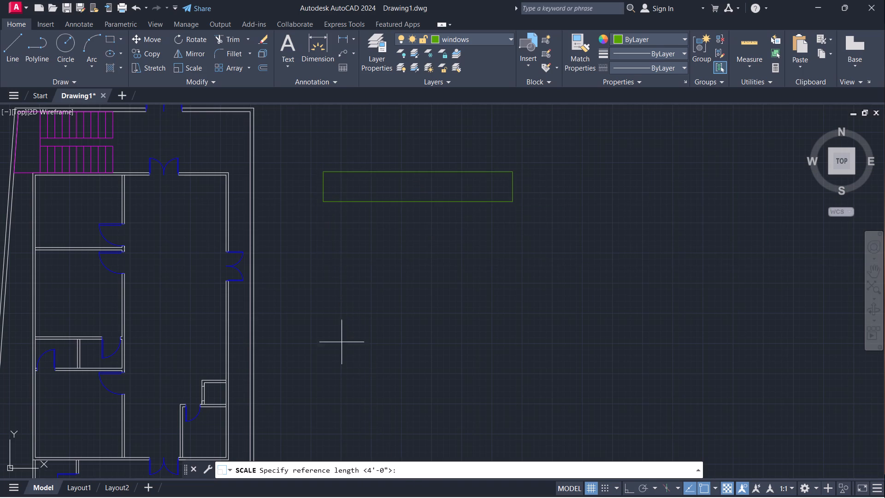
click(321, 172)
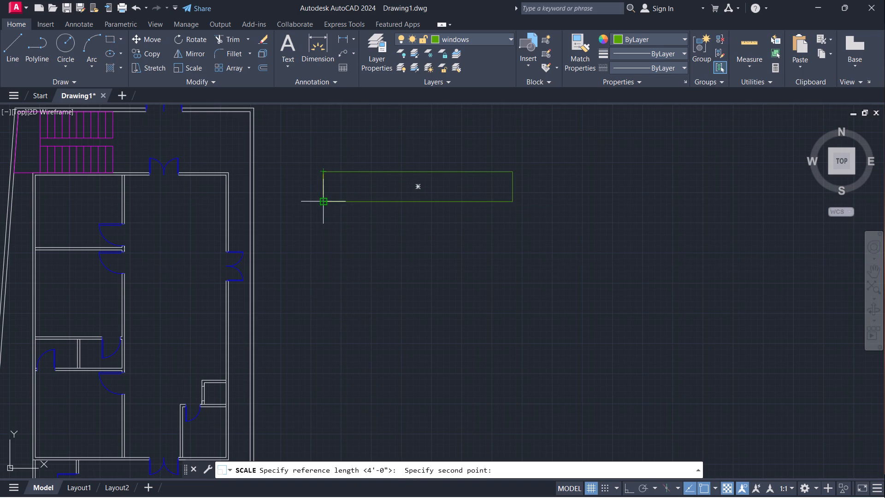
click(325, 200)
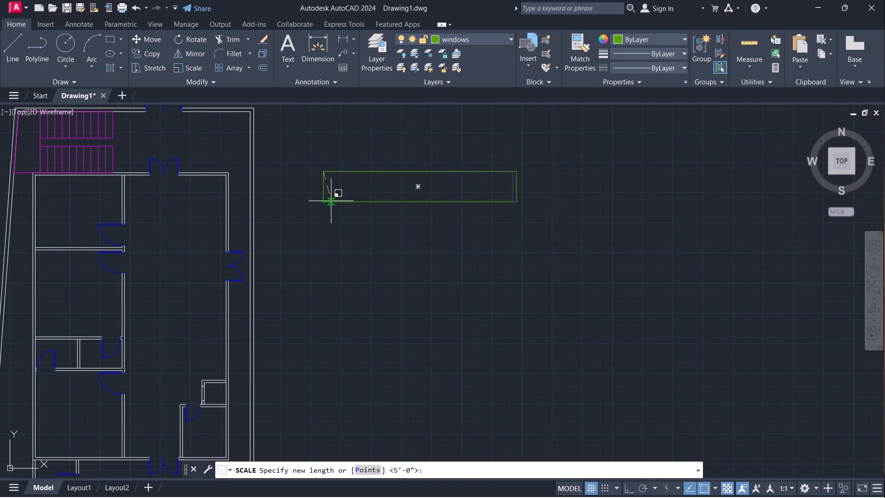
key(4)
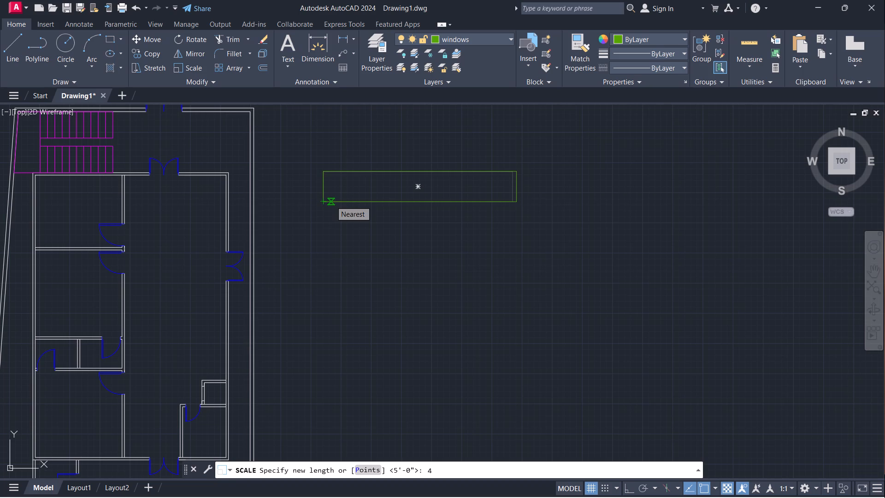
key(Return)
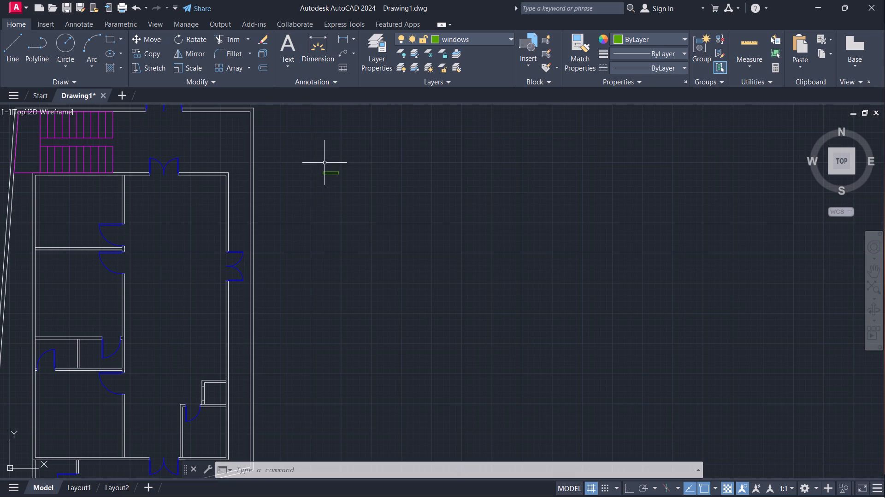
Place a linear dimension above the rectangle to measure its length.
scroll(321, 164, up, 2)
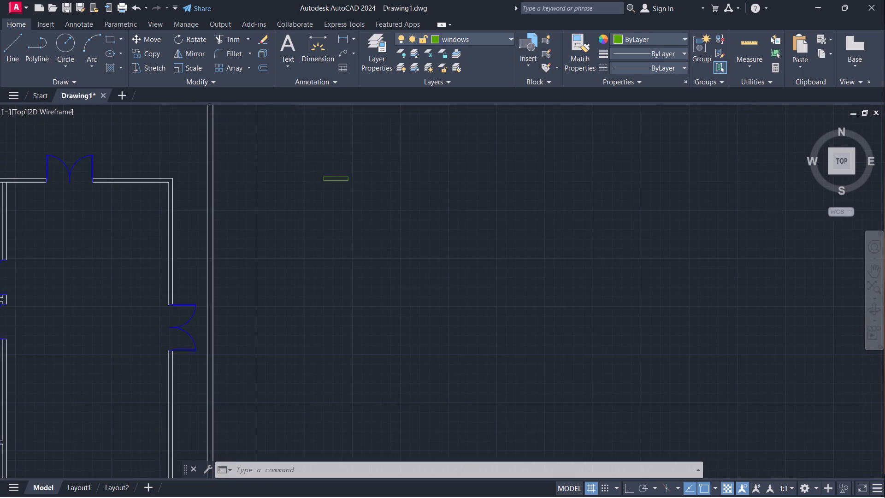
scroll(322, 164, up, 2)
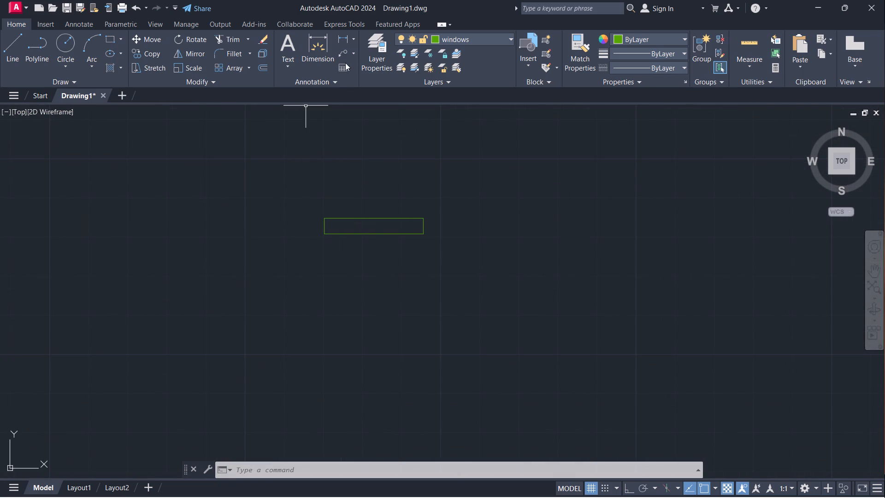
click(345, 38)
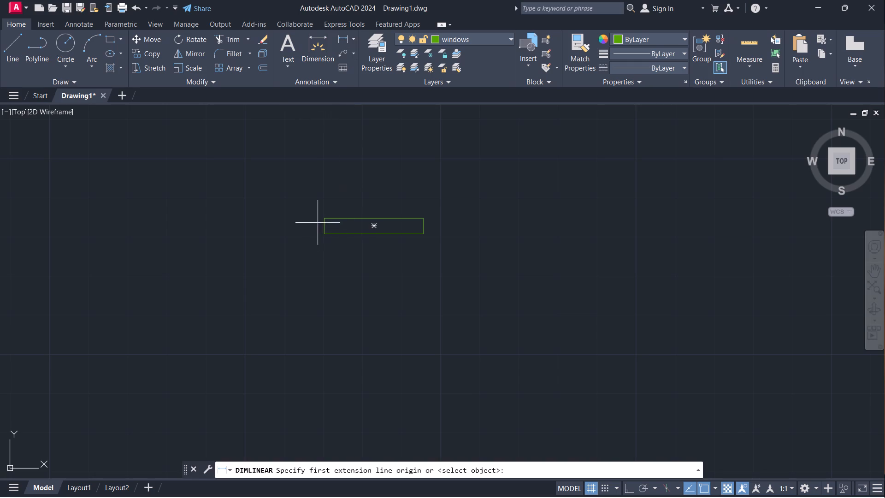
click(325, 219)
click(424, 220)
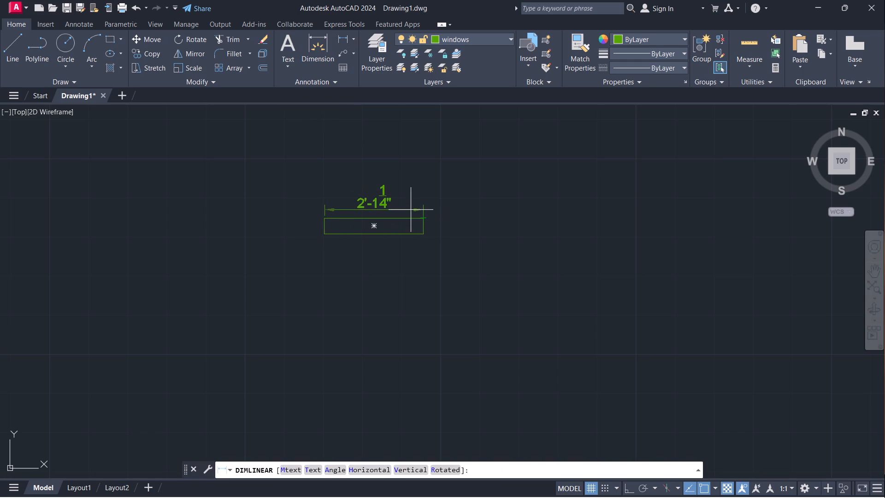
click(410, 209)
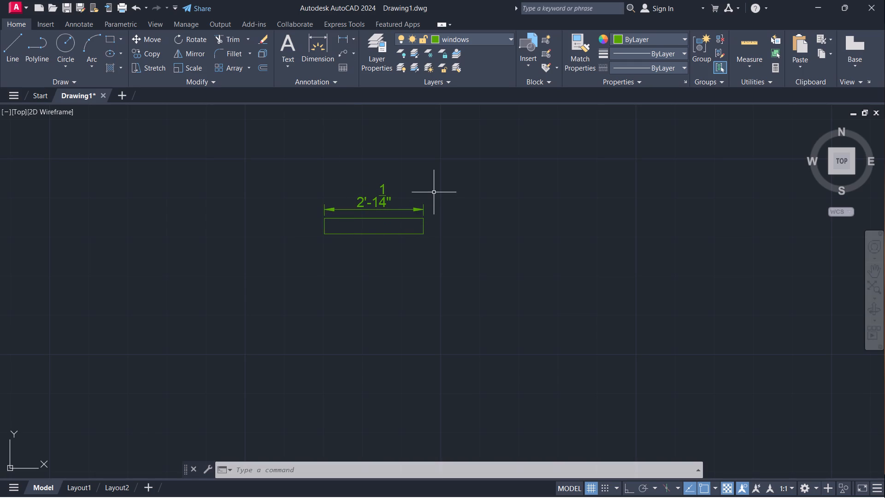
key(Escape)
Explode the window rectangle into separate lines.
click(356, 218)
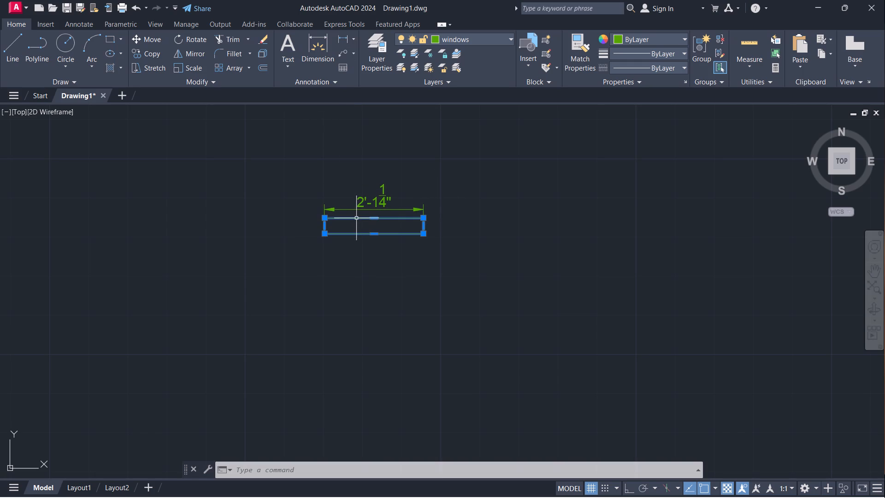
key(x)
key(Return)
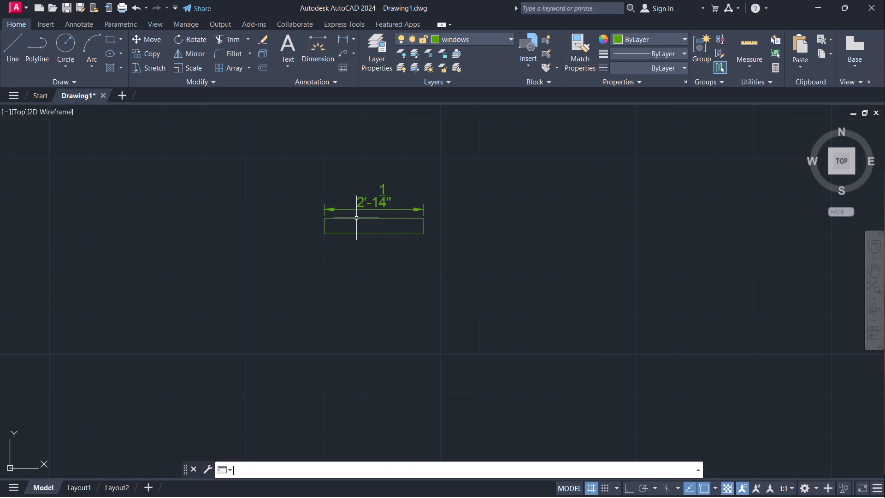
Use Stretch to shift the rectangle's east edge line 1 1/4" west.
scroll(412, 222, up, 2)
key(s)
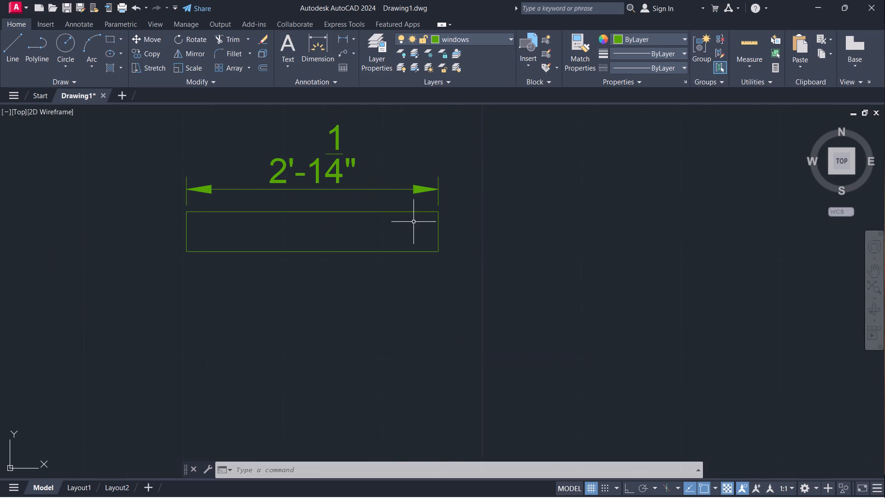
key(Return)
click(438, 228)
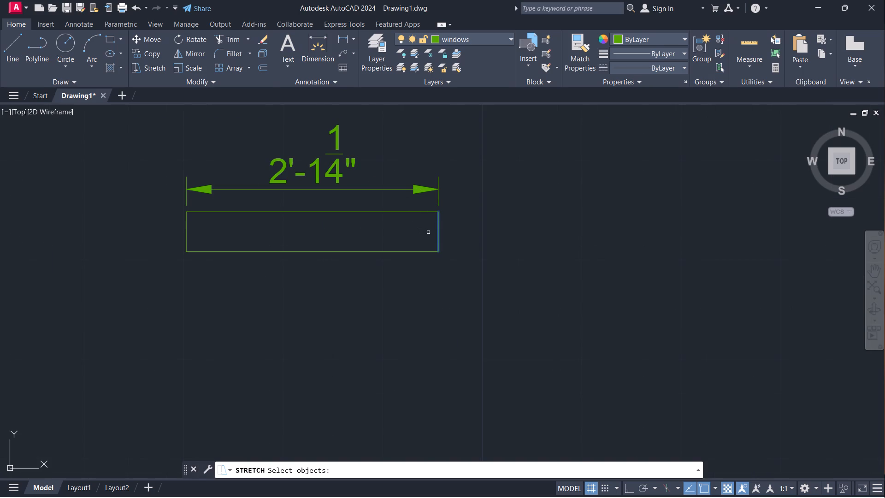
key(Return)
click(435, 232)
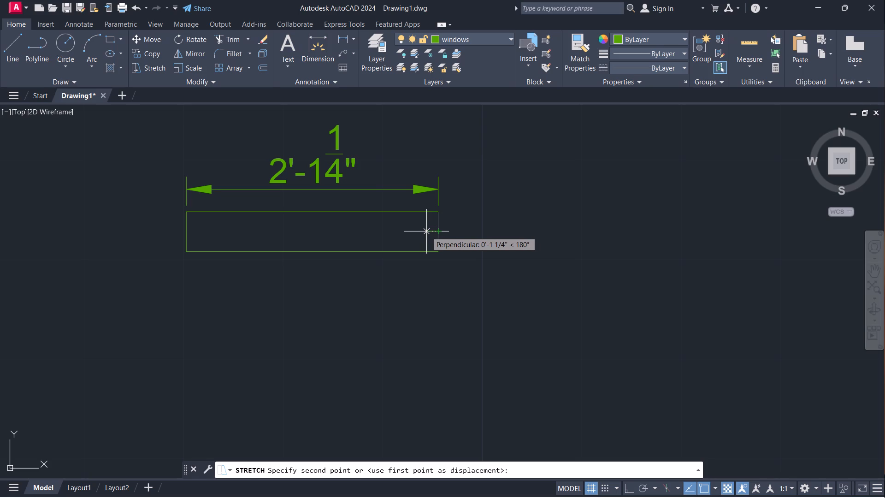
click(426, 231)
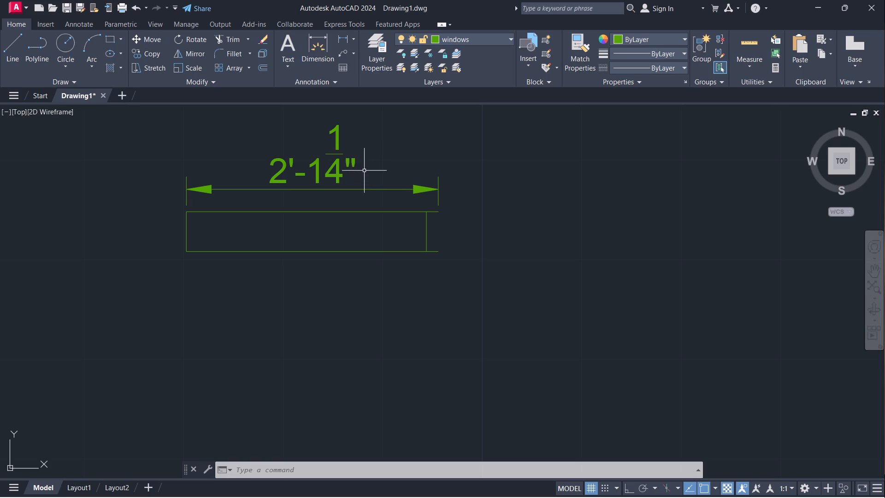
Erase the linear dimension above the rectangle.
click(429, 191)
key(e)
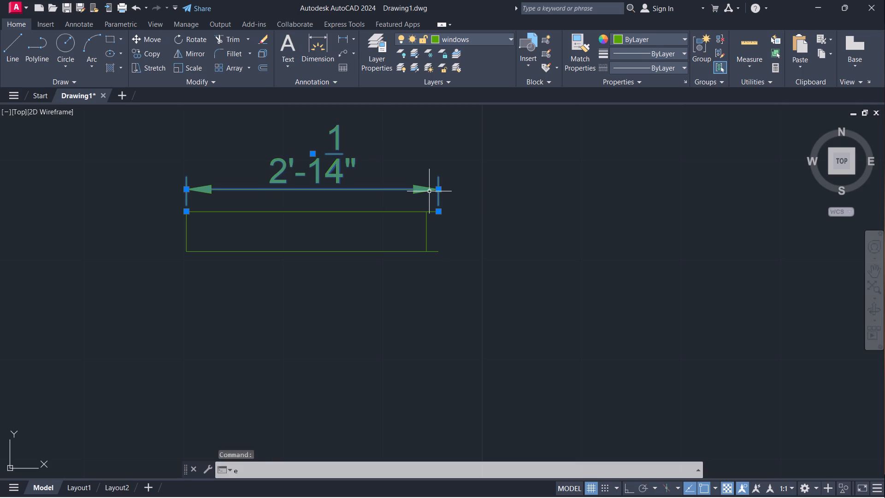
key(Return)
Measure the length from the rectangle's northwest corner to the shifted east edge without placing a dimension.
click(342, 41)
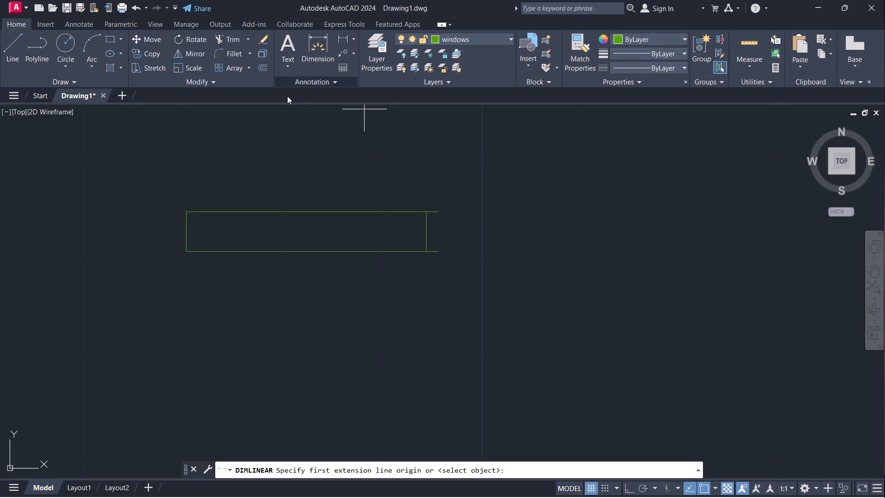
click(189, 212)
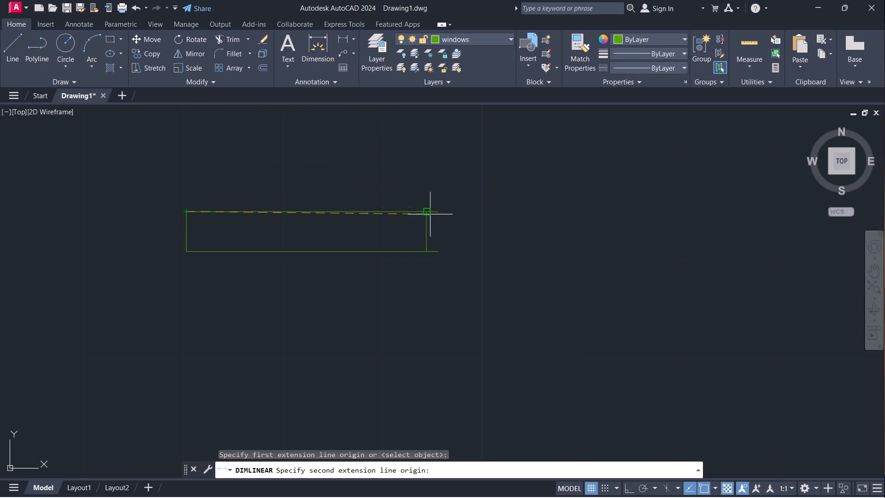
click(423, 210)
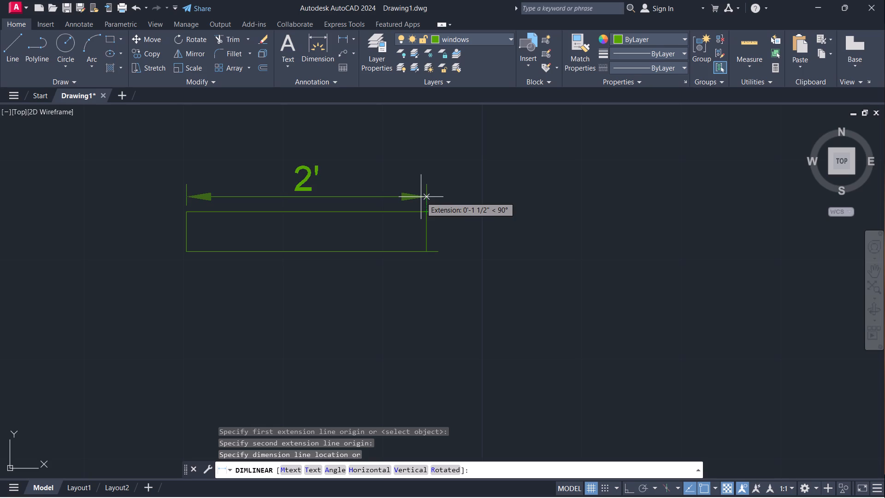
key(Escape)
Trim the overhanging ends of the north and south lines beyond the rectangle's east edge.
text(tr)
key(Return)
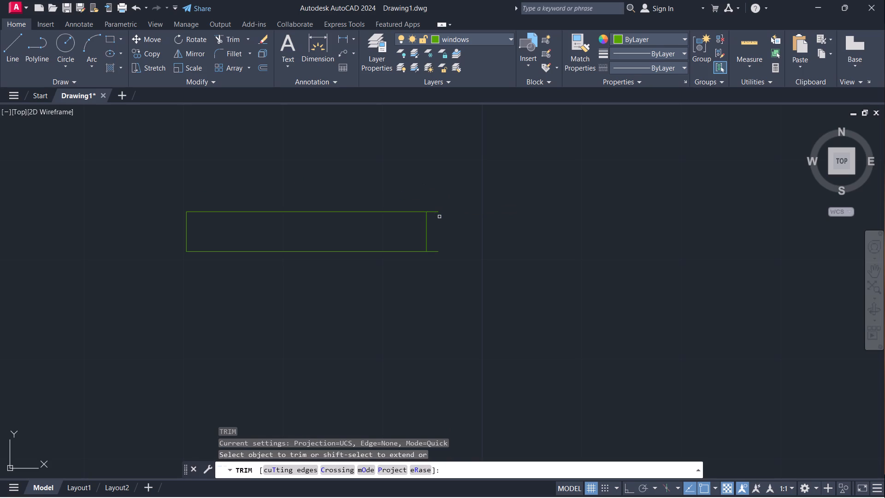
click(435, 213)
click(435, 249)
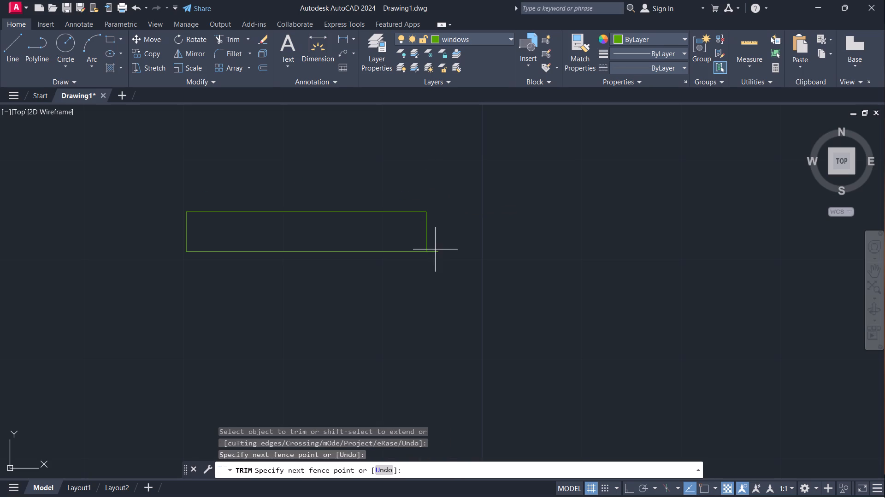
click(434, 261)
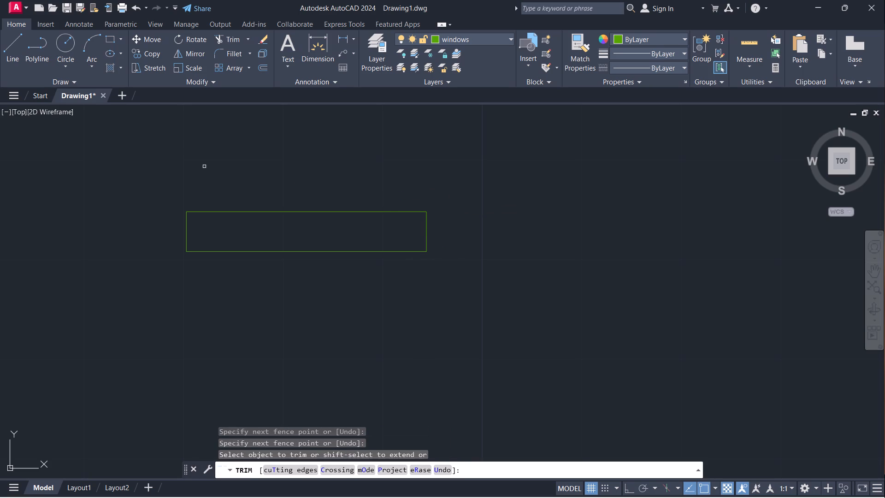
key(Escape)
Copy the 2' window rectangle twice straight south, placing the second copy about 7 3/4" below the first.
click(150, 186)
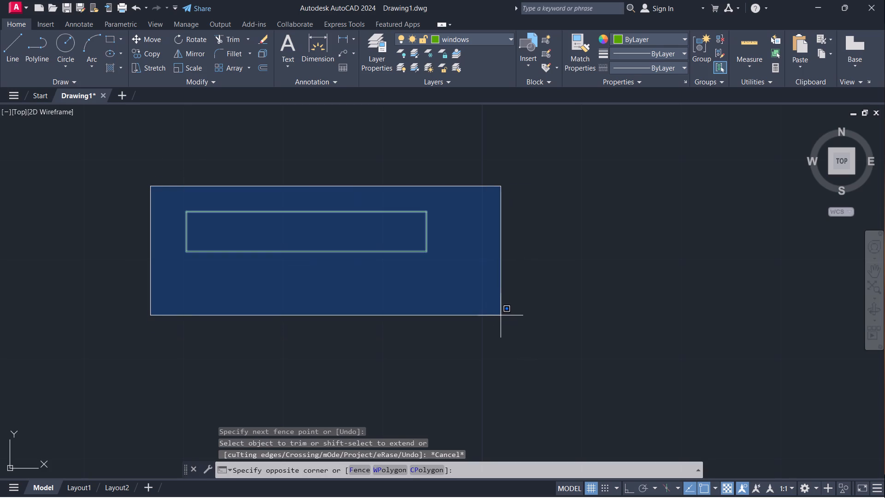
click(474, 313)
text(co)
key(Return)
click(189, 256)
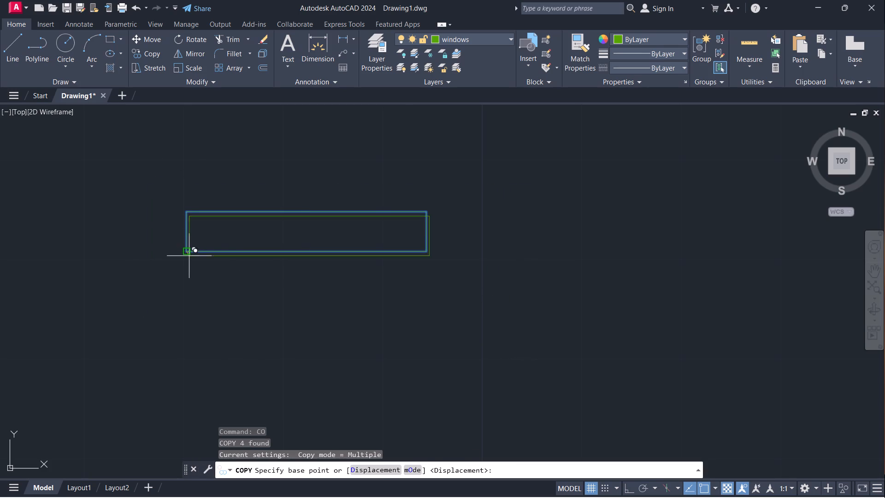
click(185, 316)
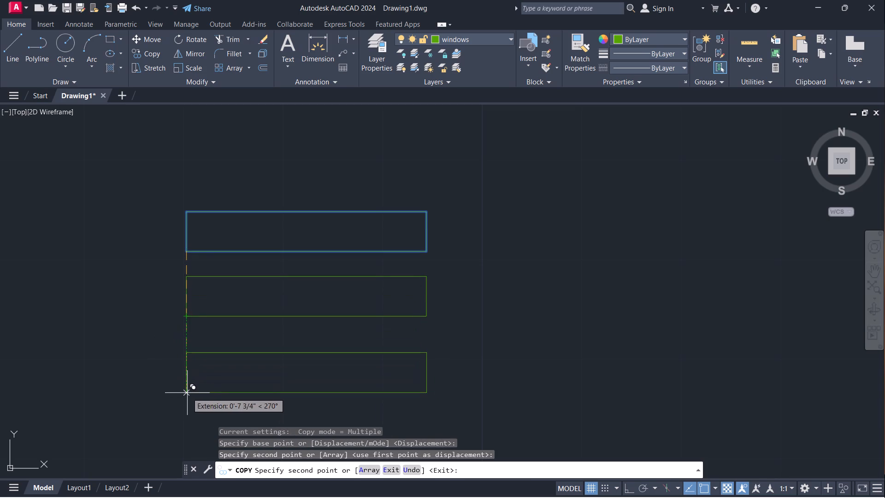
click(187, 393)
key(Escape)
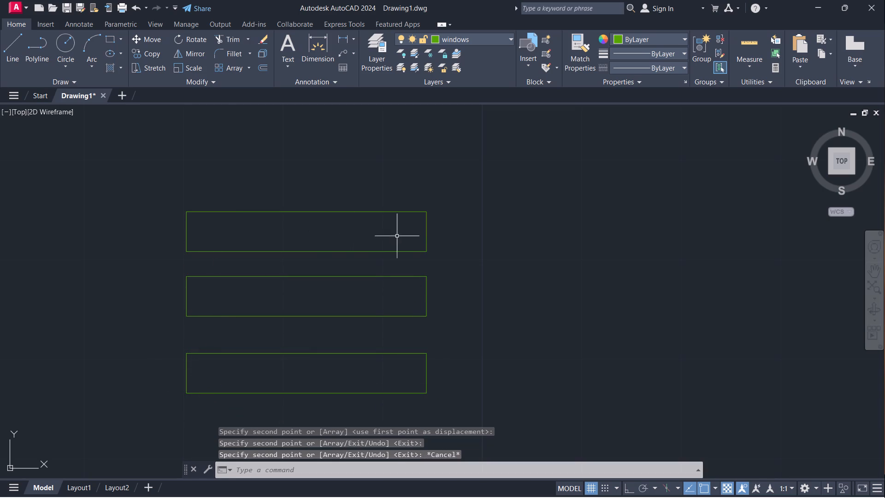
Use Stretch to shift the middle rectangle's east edge line 1' east.
click(425, 297)
key(s)
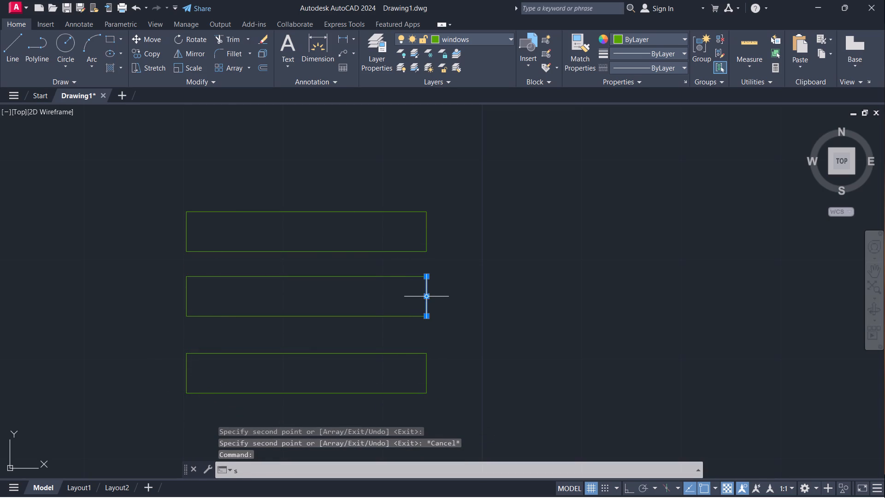
key(Return)
click(427, 296)
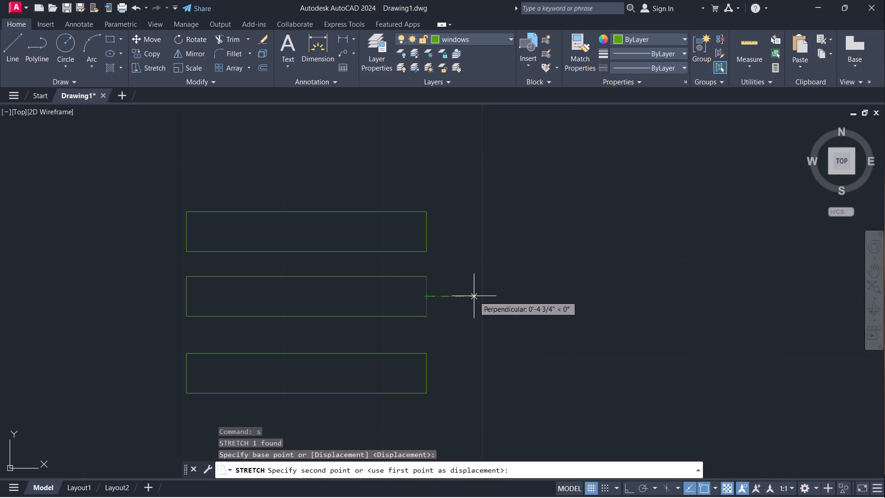
text(1')
key(Return)
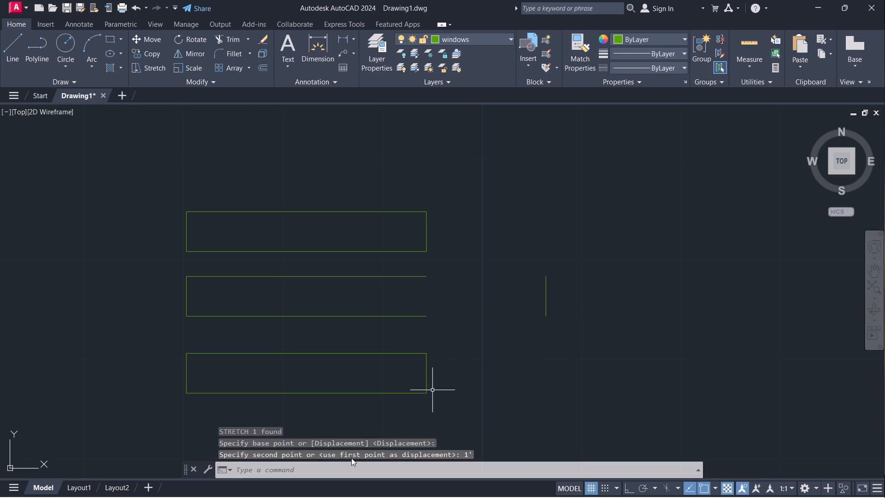
Use Stretch with Ortho on to shift the southernmost rectangle's east edge line 2' east.
click(426, 377)
key(s)
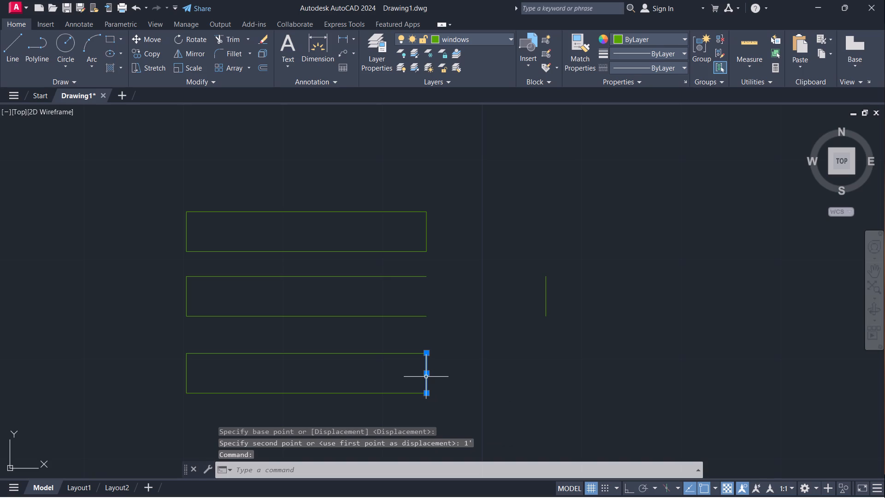
key(Return)
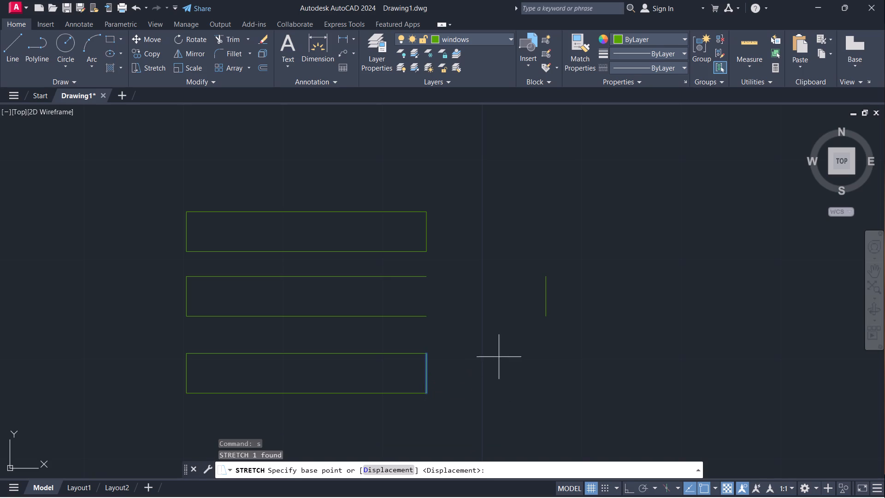
click(426, 375)
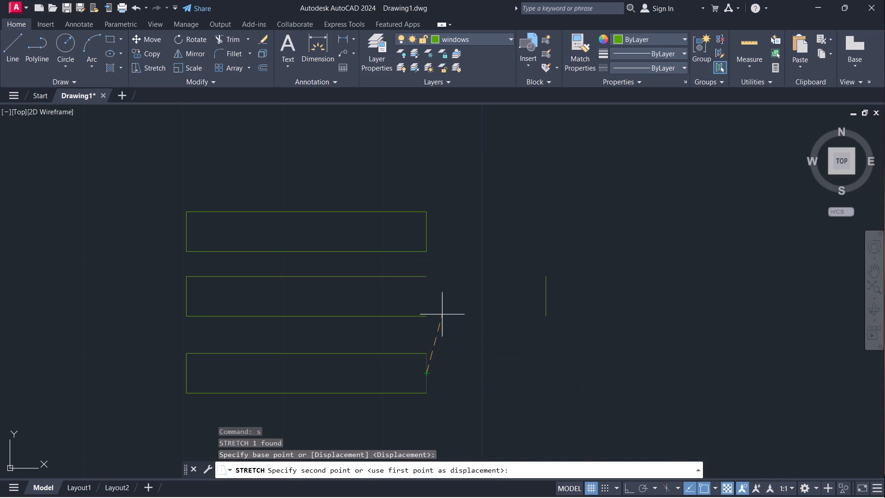
key(F8)
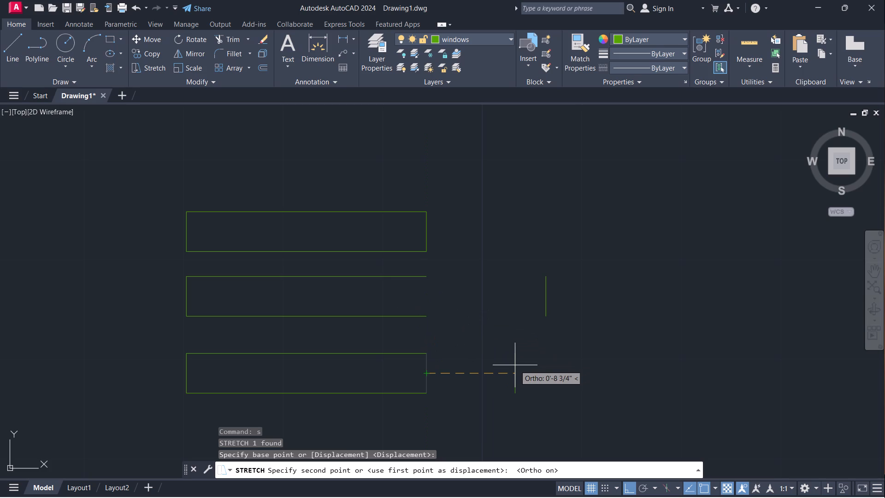
text(2')
key(Return)
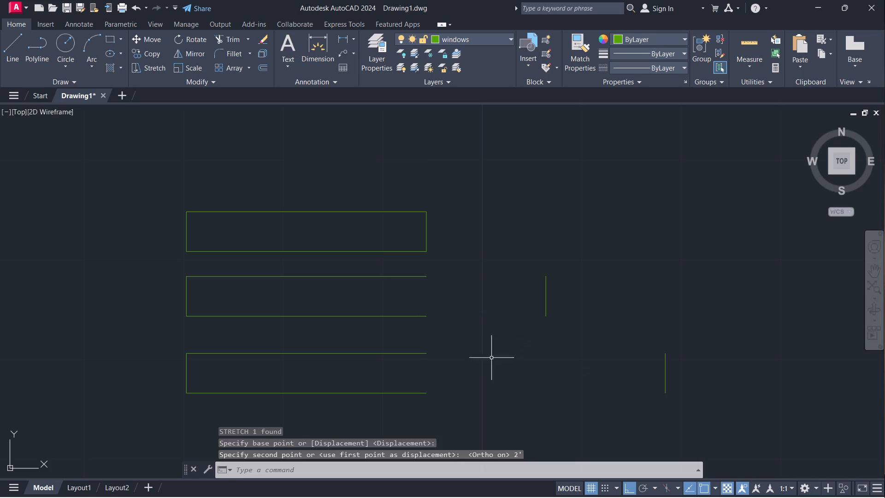
key(Escape)
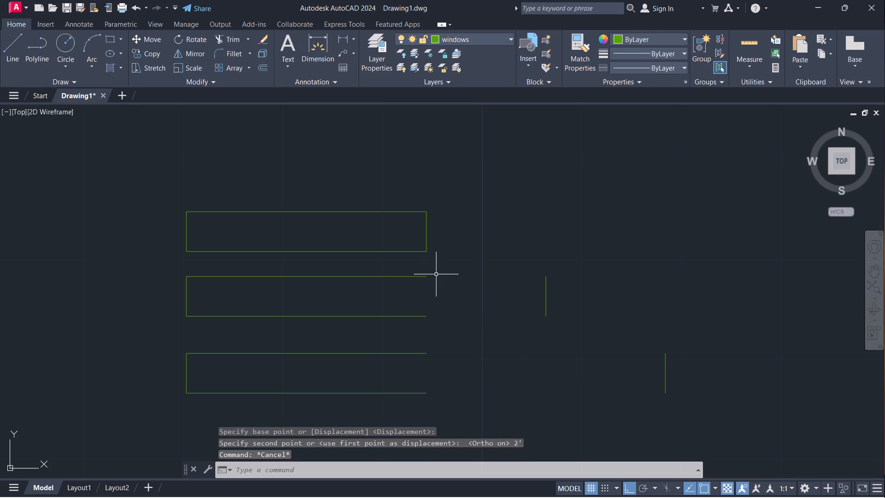
Extend the north and south lines of both rectangle copies to their shifted east edge lines.
text(ex)
key(Return)
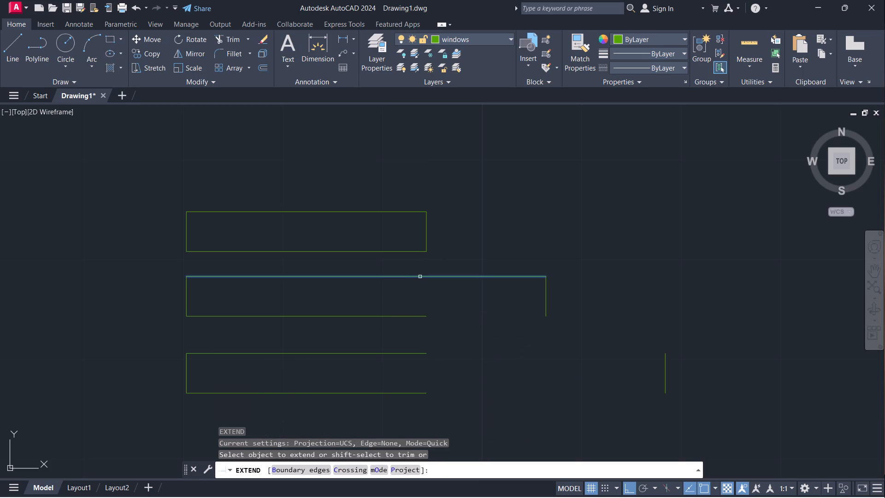
click(420, 277)
click(400, 318)
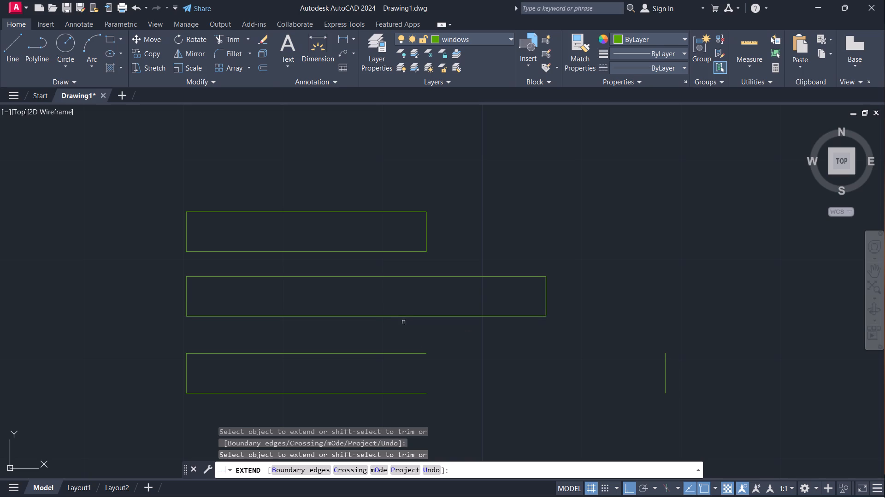
click(410, 353)
click(415, 392)
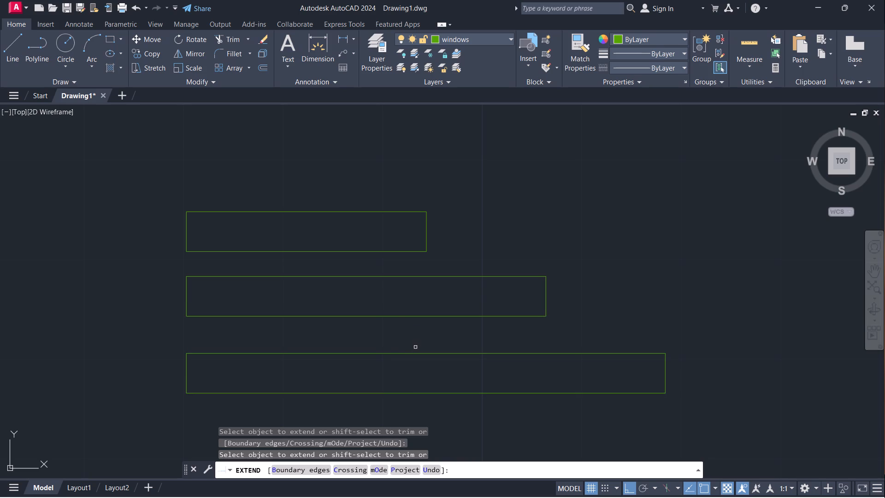
key(Escape)
Offset the west and east end lines of the northernmost window rectangle inward by 0.5".
key(o)
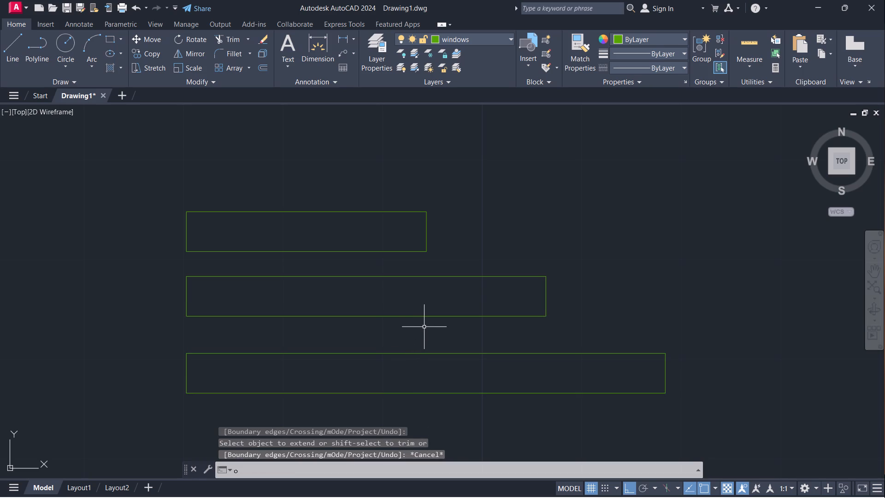
key(Return)
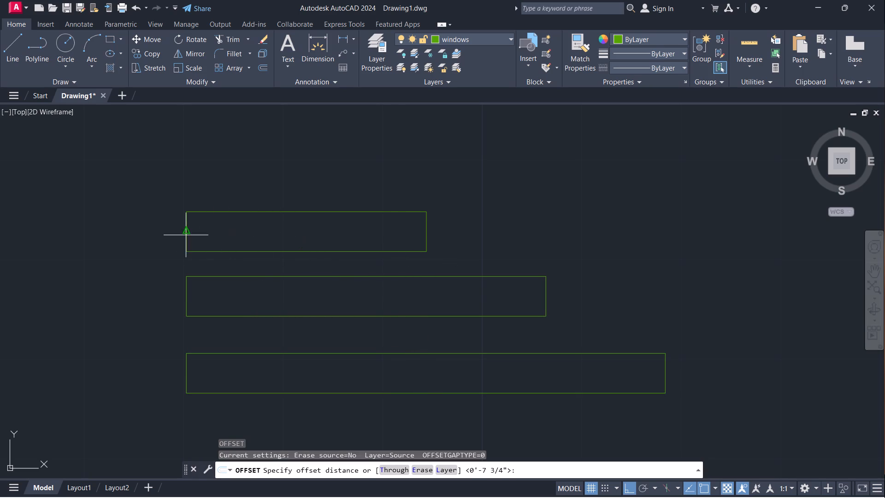
click(184, 233)
text(0.5)
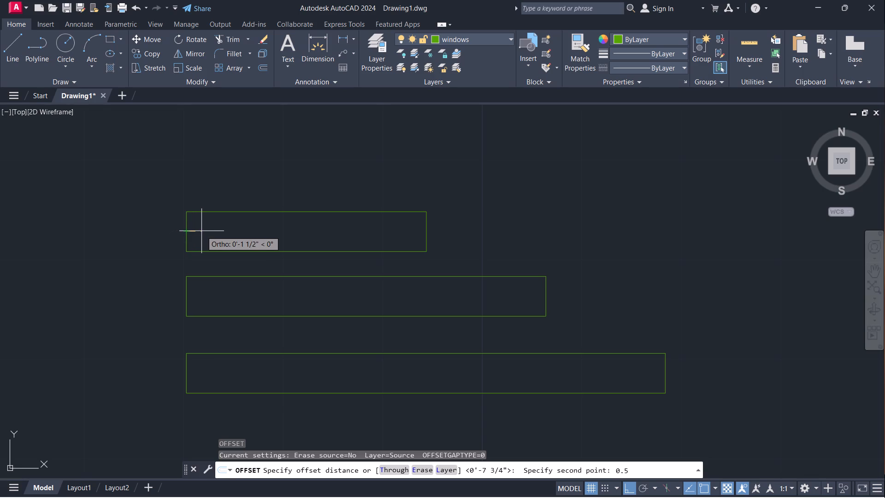
key(Return)
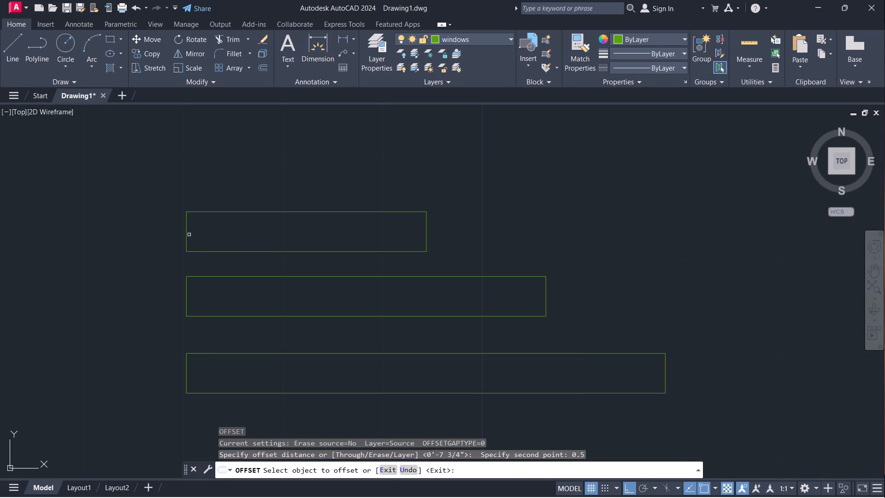
click(187, 236)
click(199, 235)
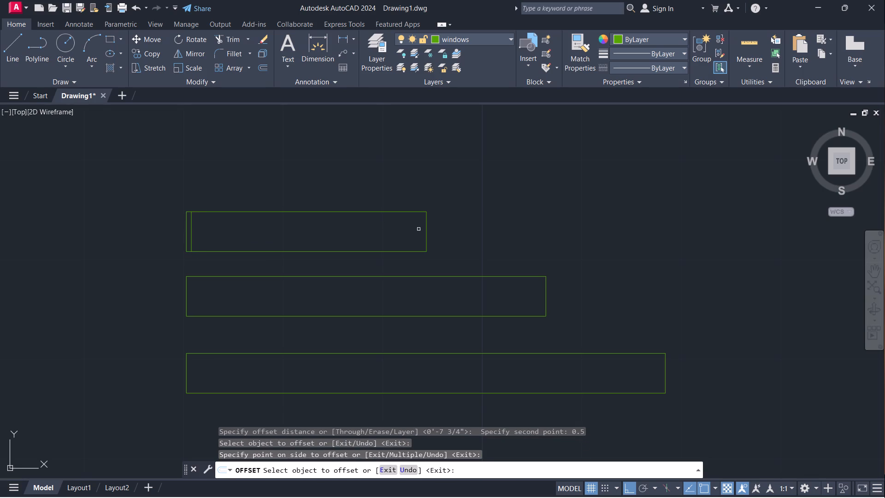
click(427, 232)
click(395, 243)
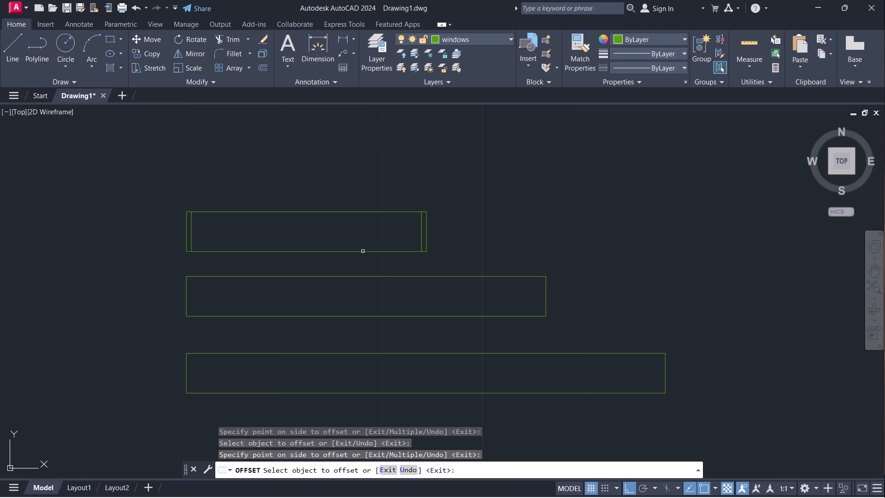
Offset the west and east end lines of the middle and southernmost rectangles inward by the same 0.5" distance.
click(185, 302)
drag(204, 304, 216, 304)
drag(545, 294, 530, 299)
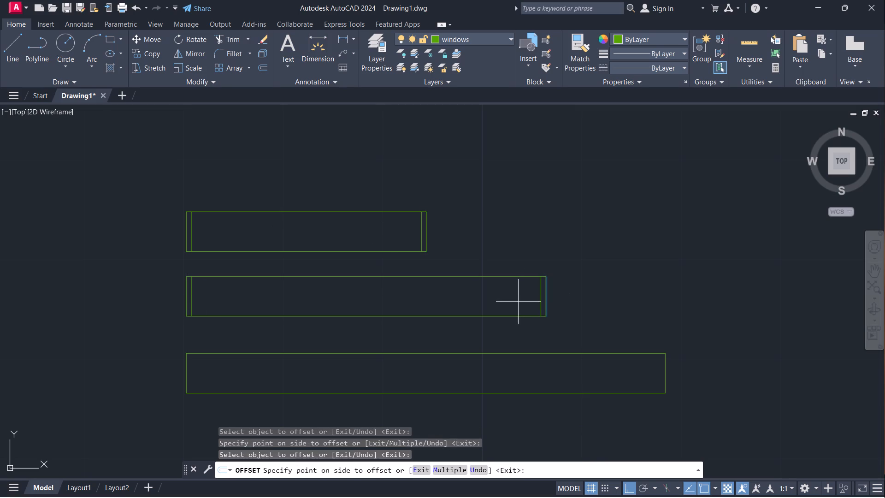
click(514, 302)
click(187, 375)
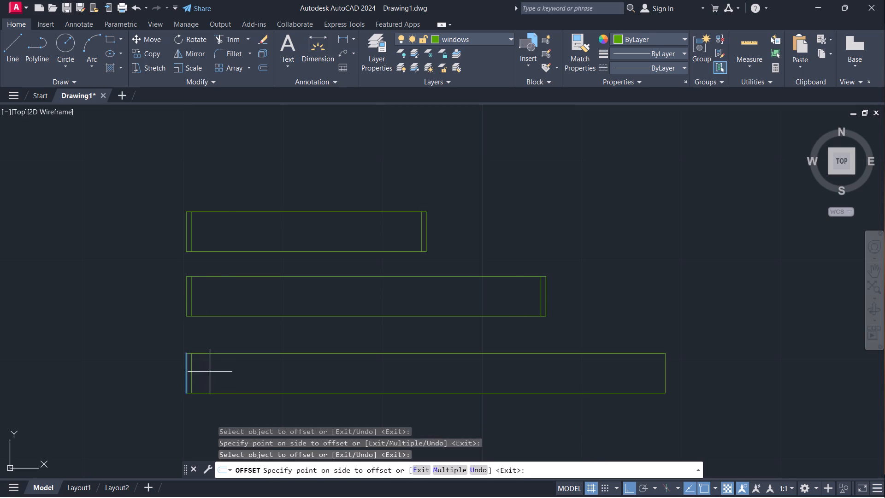
drag(210, 372, 223, 372)
drag(667, 371, 643, 377)
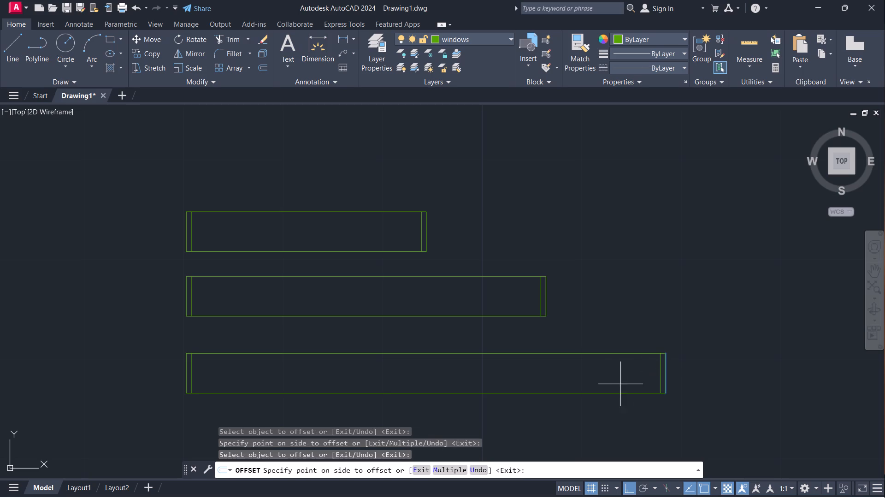
click(614, 385)
key(Escape)
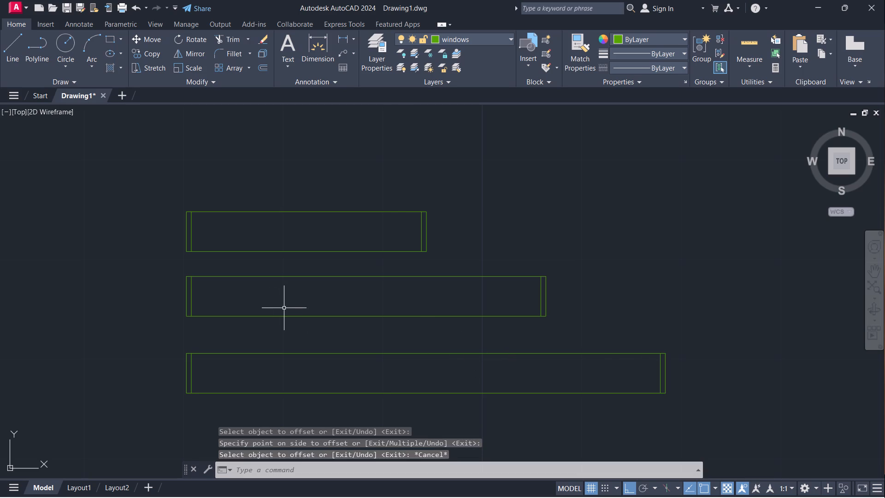
Draw a horizontal centre line in the northernmost window between the midpoints of its inner end lines.
key(l)
key(Return)
click(192, 234)
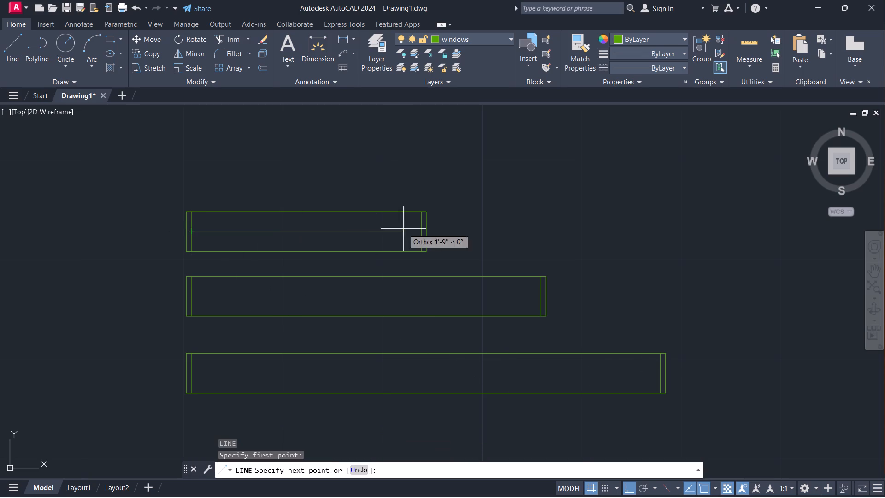
scroll(422, 234, up, 2)
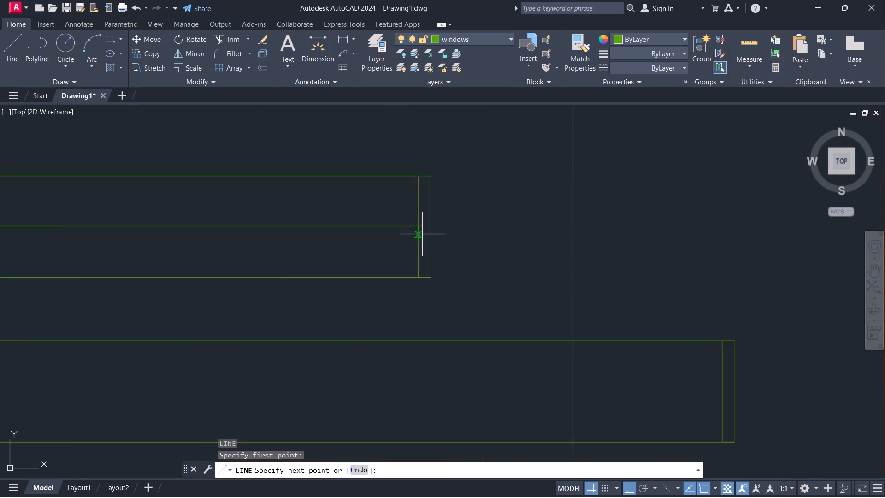
scroll(422, 234, up, 1)
click(413, 222)
key(Escape)
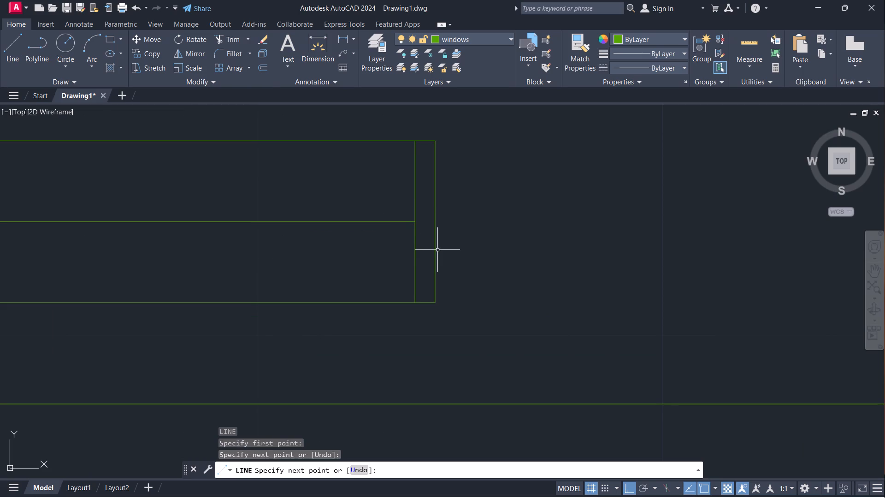
Draw a horizontal centre line in the middle window between the midpoints of its inner end lines.
scroll(438, 251, down, 4)
key(space)
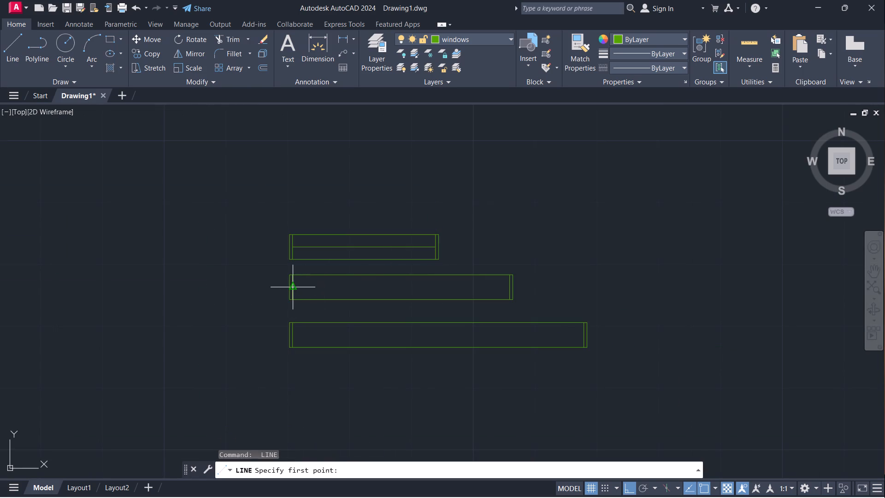
click(294, 289)
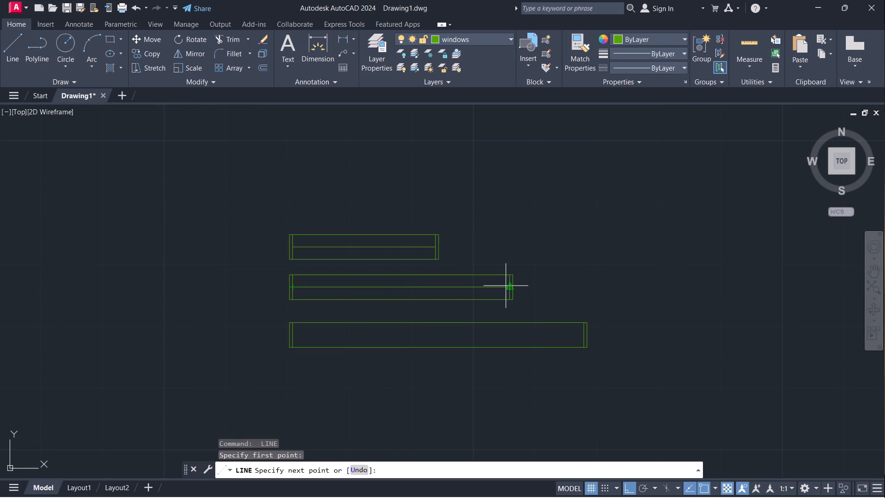
click(506, 286)
key(space)
Draw a horizontal centre line in the southernmost window between the midpoints of its inner end lines.
key(space)
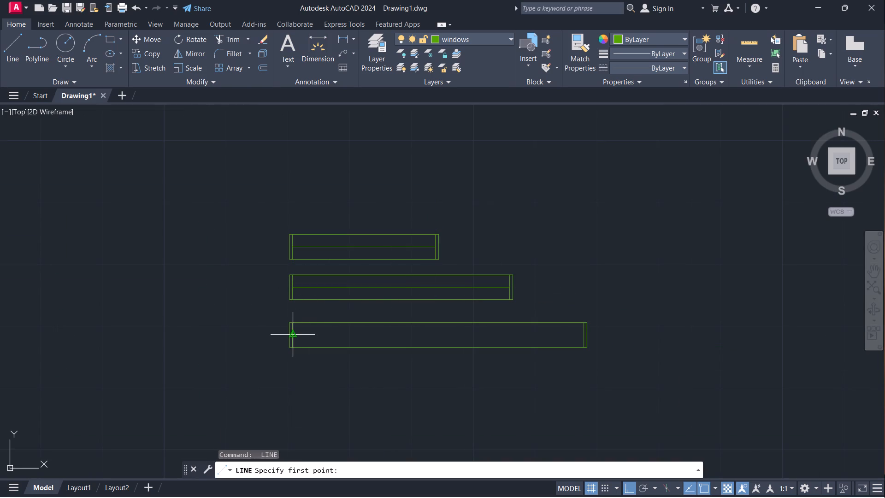
click(290, 336)
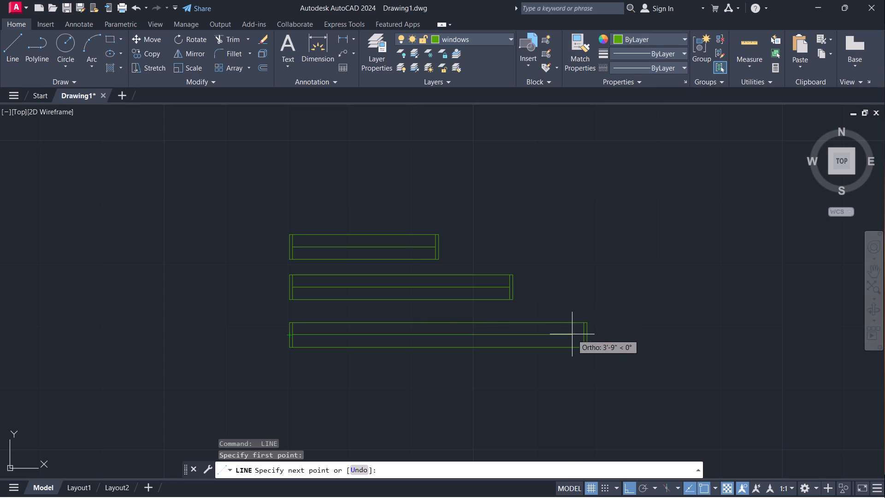
click(581, 336)
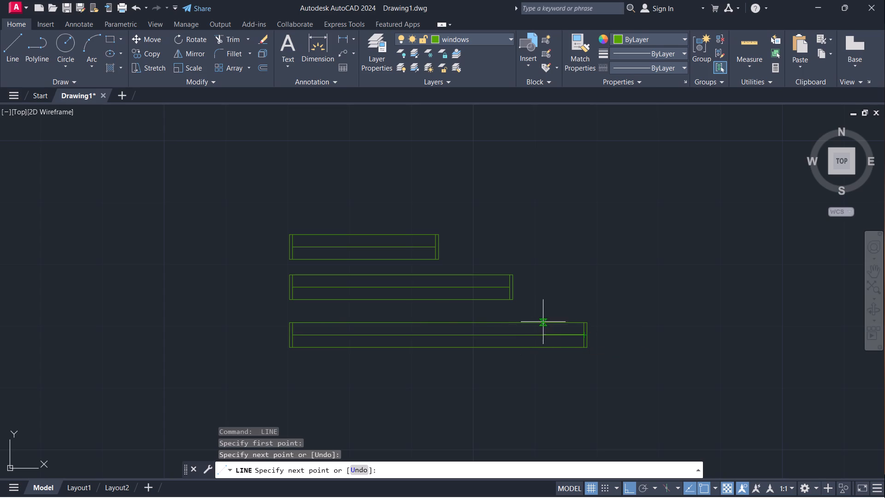
scroll(595, 335, up, 4)
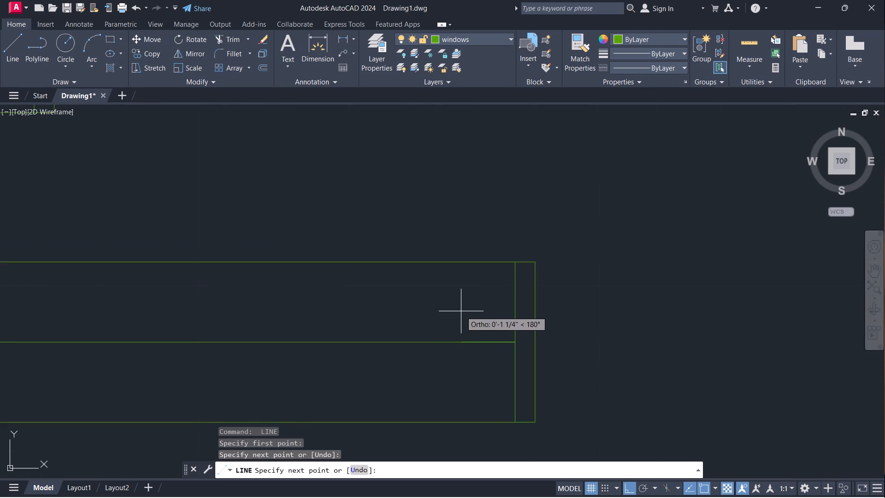
key(Escape)
Offset the northernmost window's centre line by 0.2" to both its north and south sides.
scroll(412, 282, down, 3)
scroll(357, 327, down, 2)
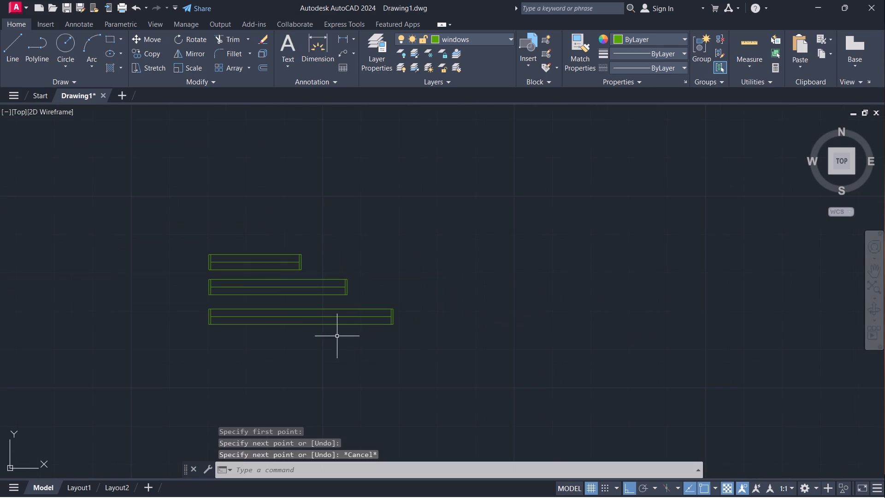
middle_drag(330, 338, 365, 343)
key(o)
key(Return)
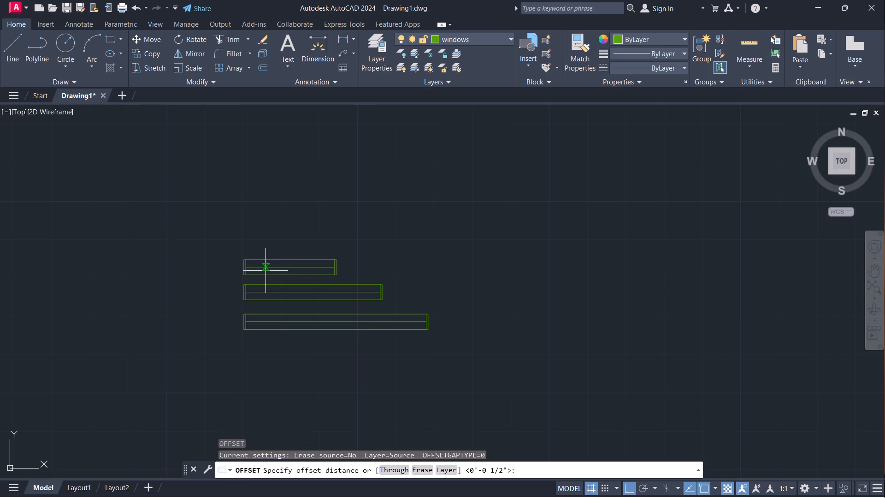
scroll(275, 265, up, 3)
click(308, 272)
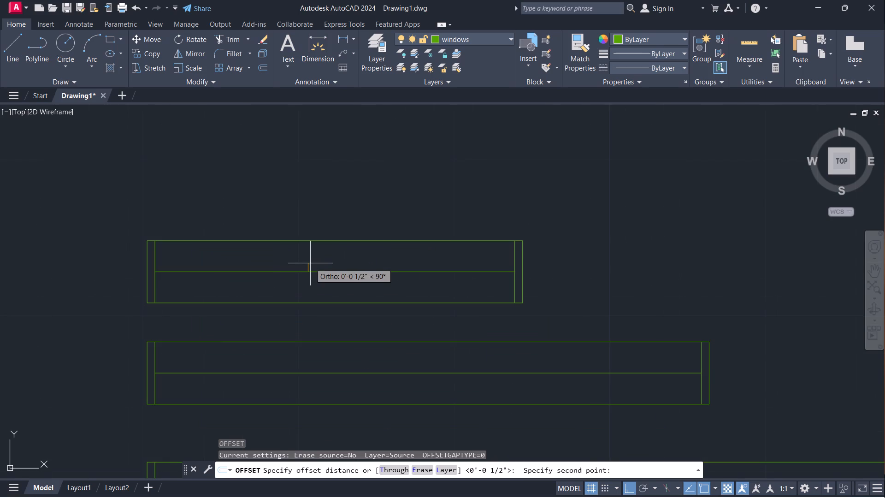
text(0.2)
key(Return)
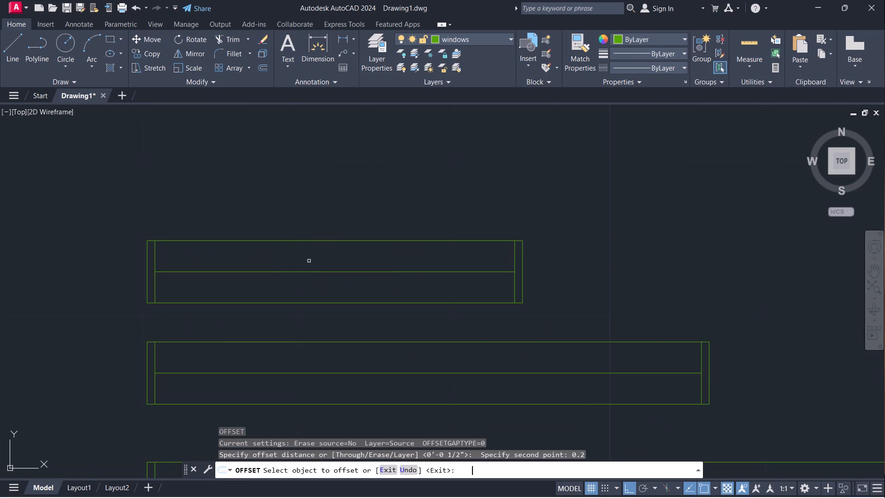
click(316, 272)
click(316, 264)
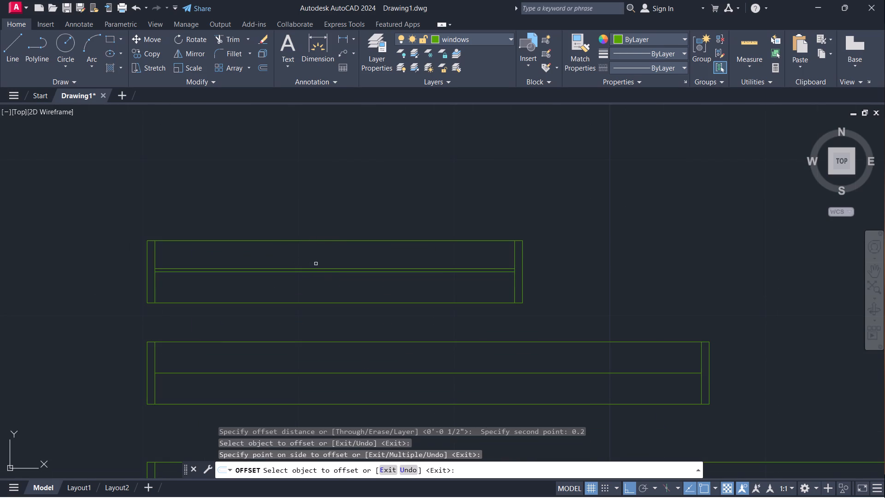
click(321, 272)
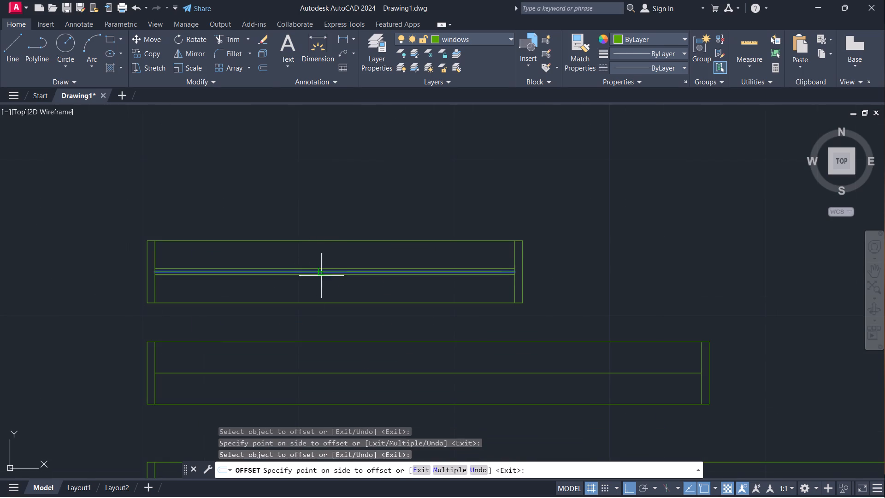
drag(323, 288, 323, 294)
Offset the centre lines of the middle and southernmost windows to both north and south by the same 0.2" distance.
click(367, 373)
click(369, 361)
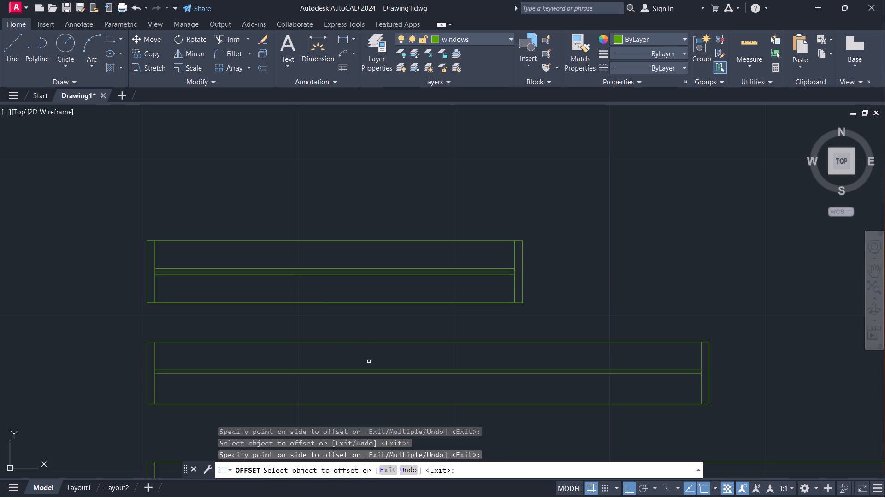
click(369, 374)
click(370, 385)
scroll(385, 365, down, 2)
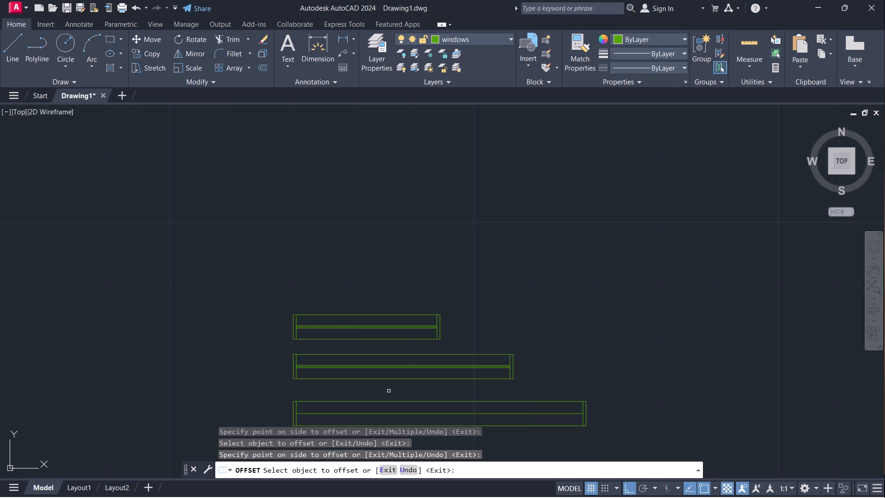
middle_drag(406, 416, 401, 388)
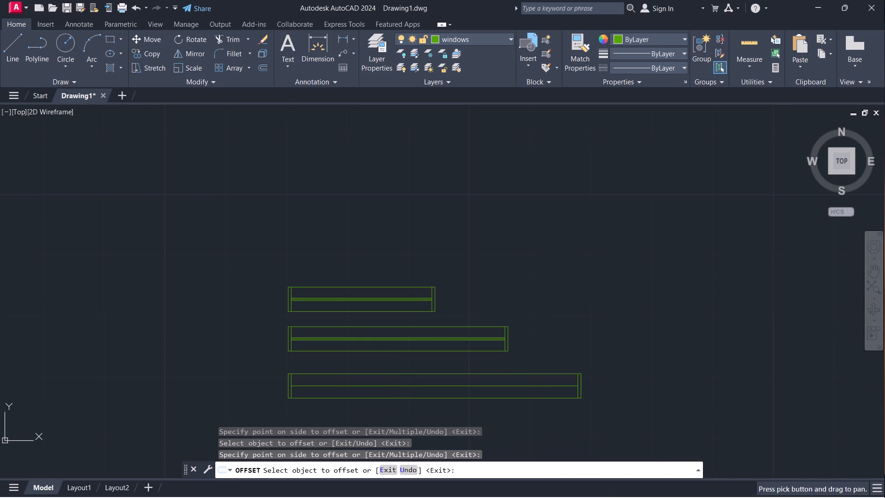
scroll(417, 387, up, 4)
click(411, 382)
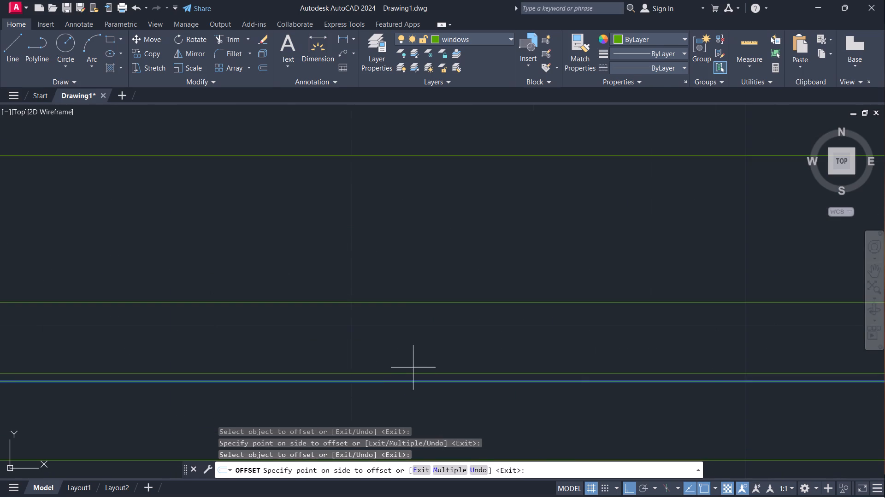
click(414, 365)
click(419, 382)
click(417, 401)
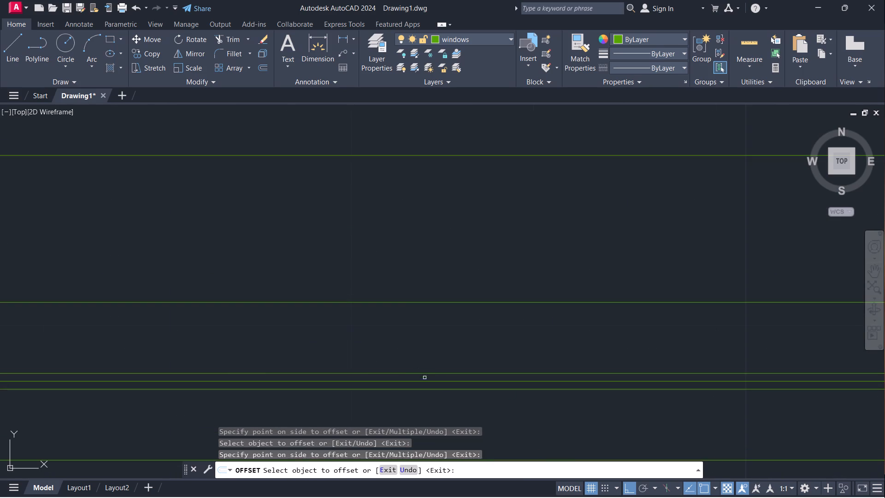
scroll(426, 373, down, 2)
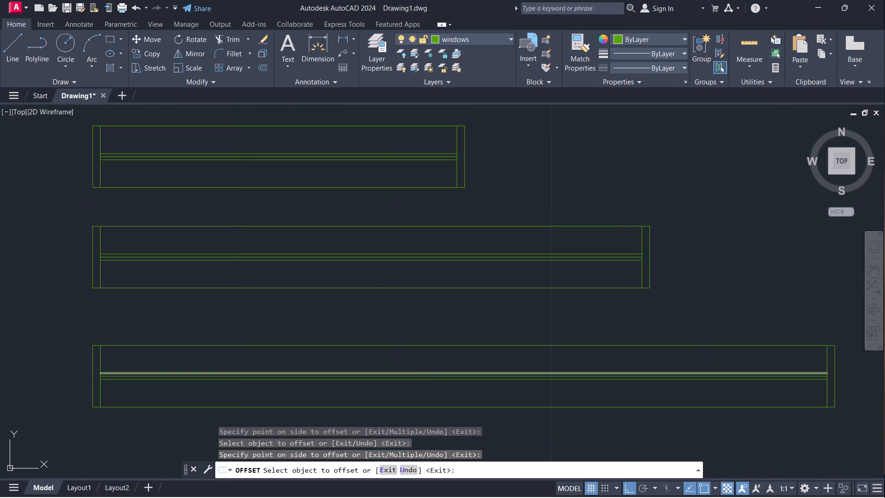
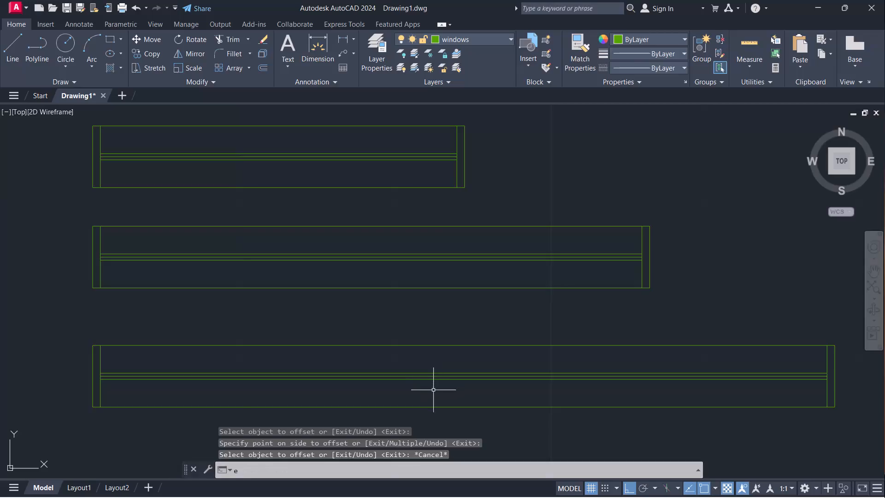
Erase the middle glazing line from each of the three windows, keeping the two offset lines on either side.
key(Return)
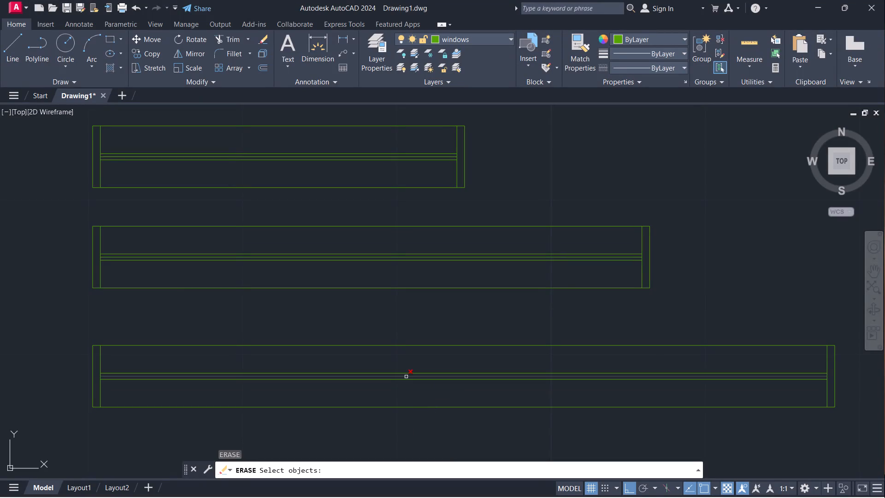
click(406, 377)
key(Return)
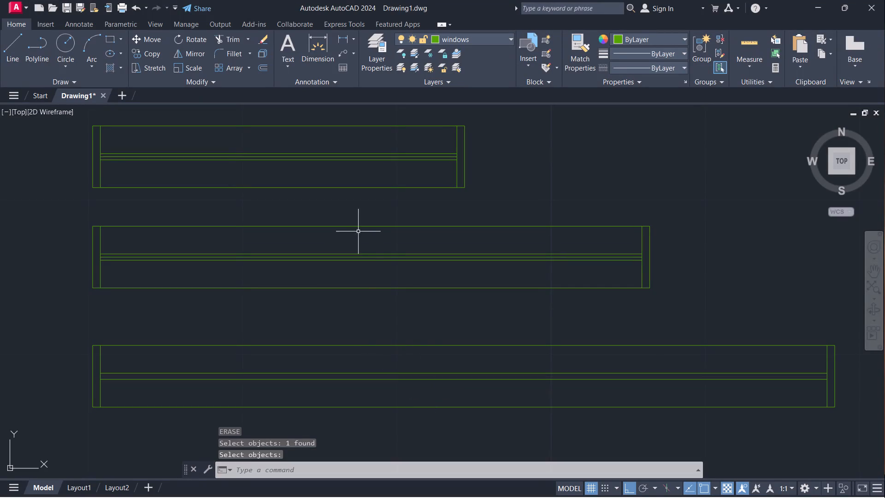
click(379, 257)
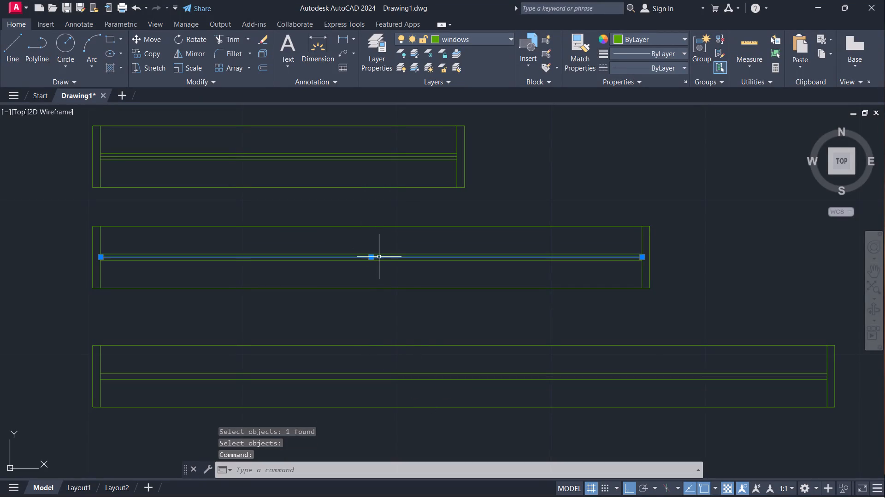
key(e)
key(Return)
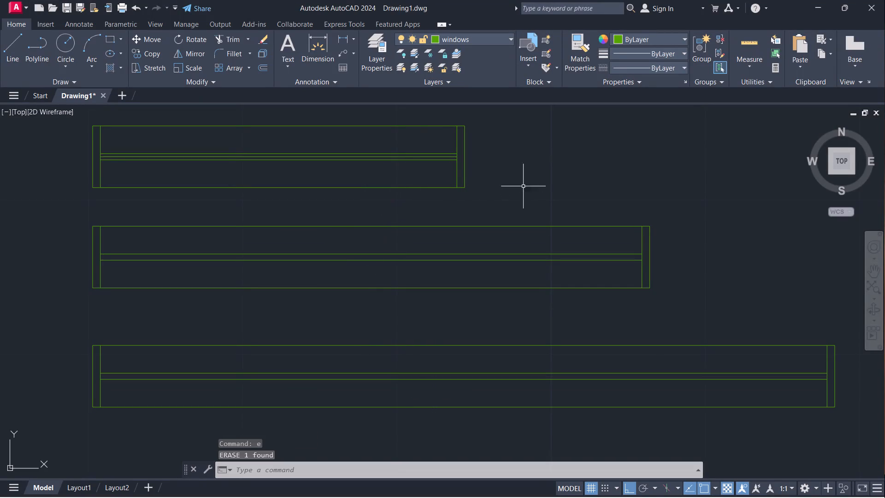
scroll(472, 164, up, 3)
middle_drag(581, 184, 849, 291)
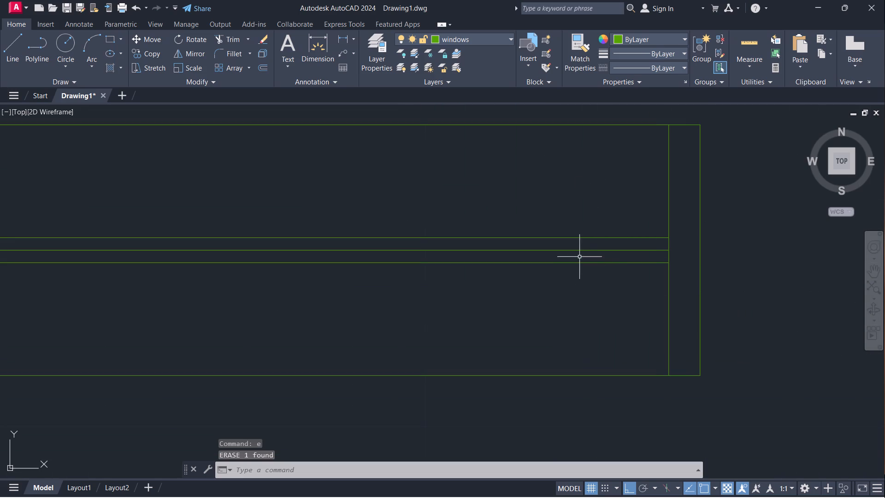
click(580, 249)
key(e)
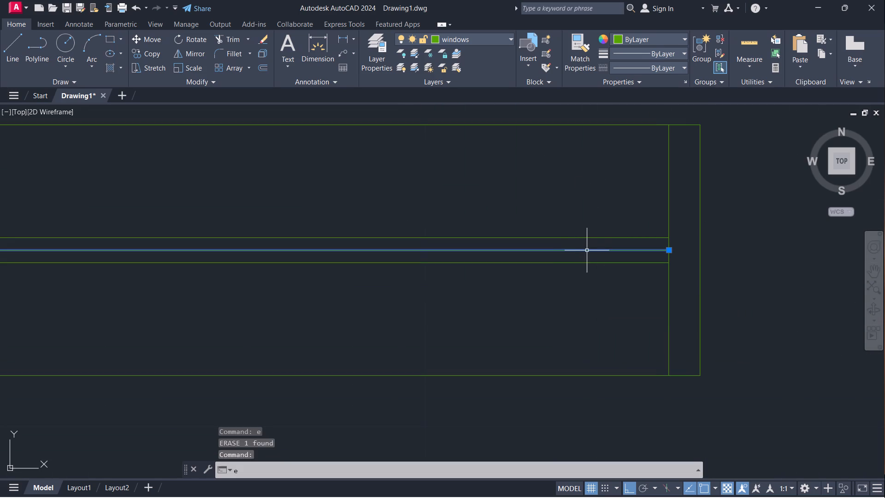
key(Return)
scroll(587, 249, down, 3)
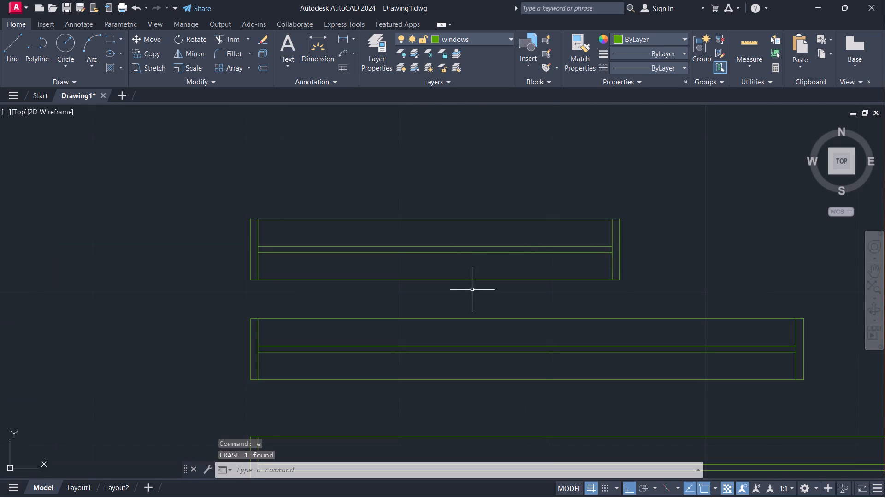
key(Escape)
Group the lines of each of the three windows, making a separate unnamed group for every window.
click(205, 189)
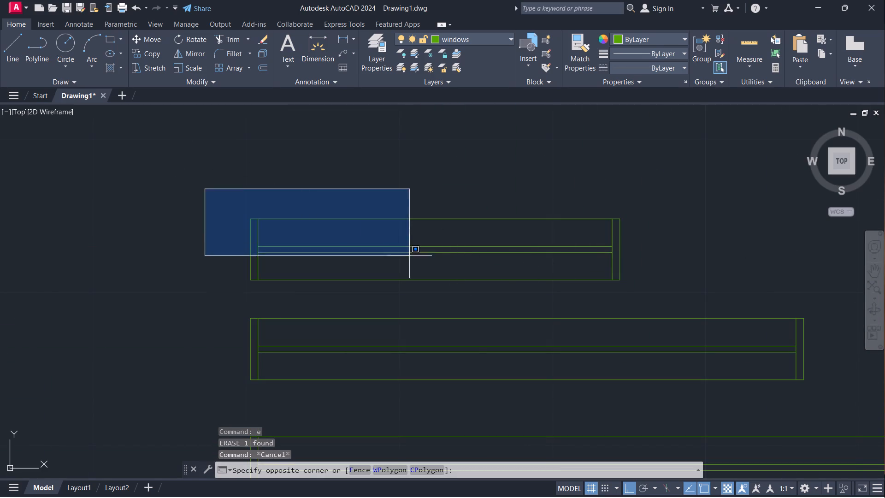
click(711, 306)
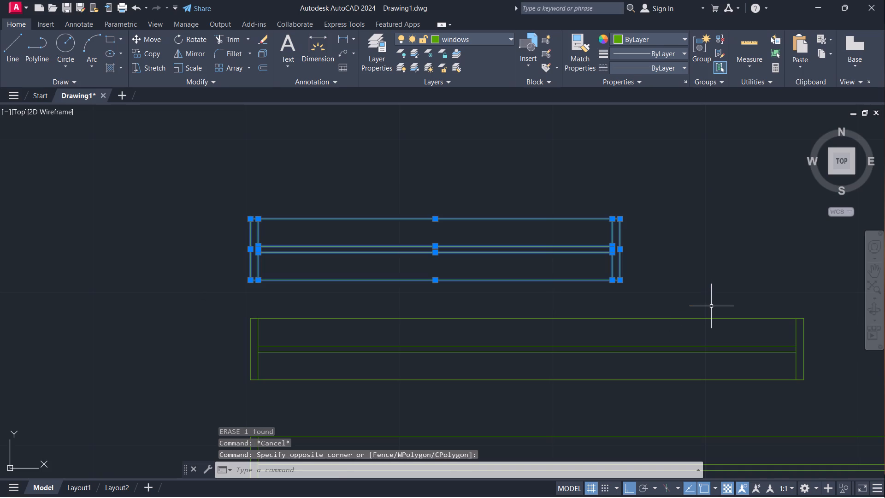
key(g)
key(Return)
click(230, 298)
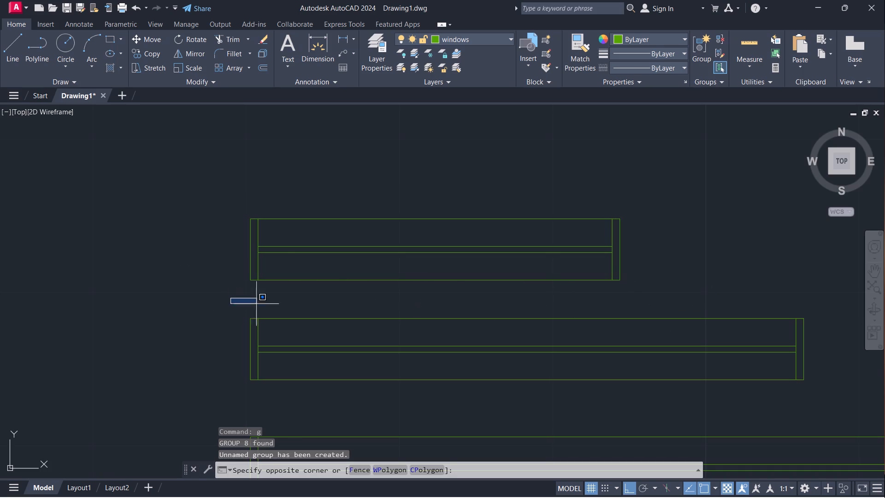
click(830, 402)
key(g)
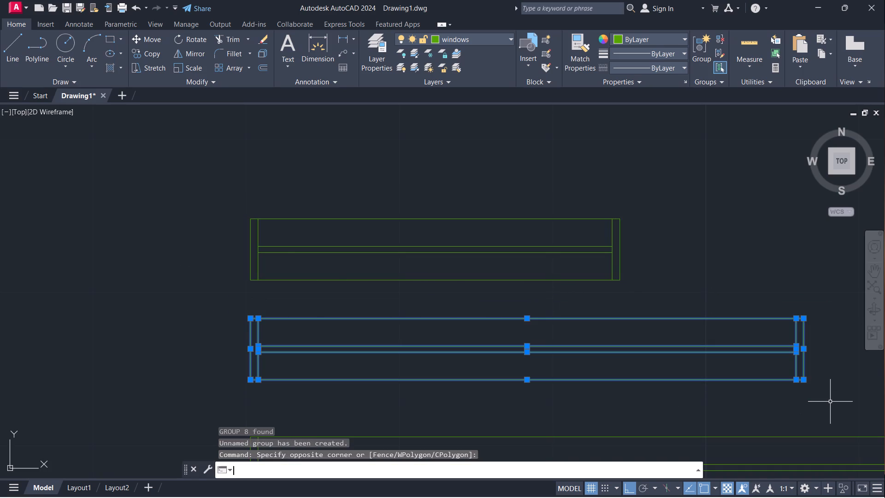
key(Return)
scroll(584, 315, down, 3)
click(494, 335)
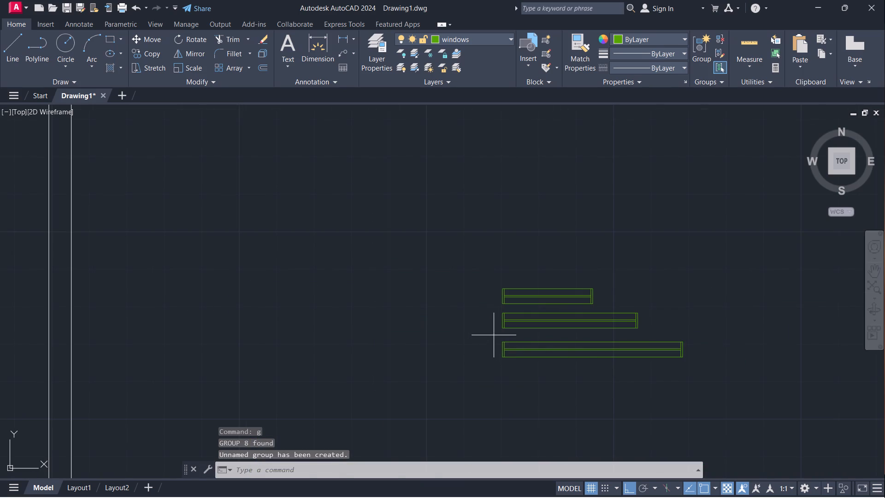
click(743, 383)
key(g)
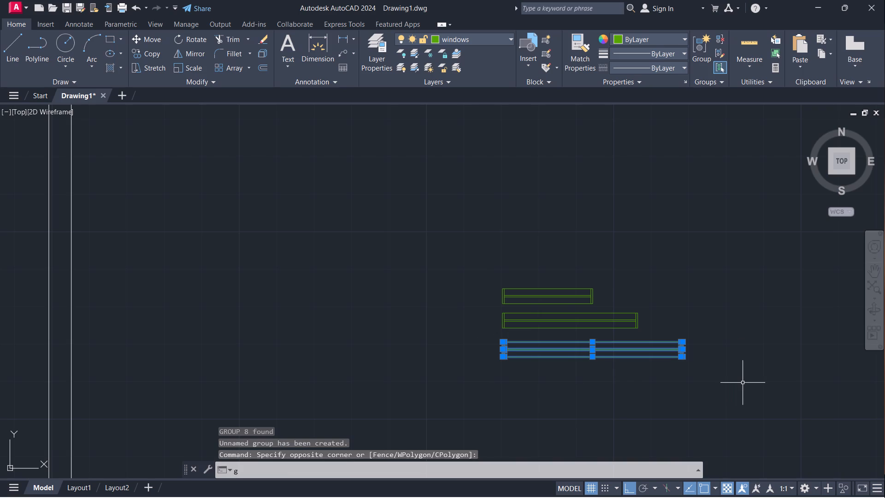
key(Return)
Copy the northernmost 2' window group straight west from its northwest corner, clear of the original.
scroll(546, 275, up, 2)
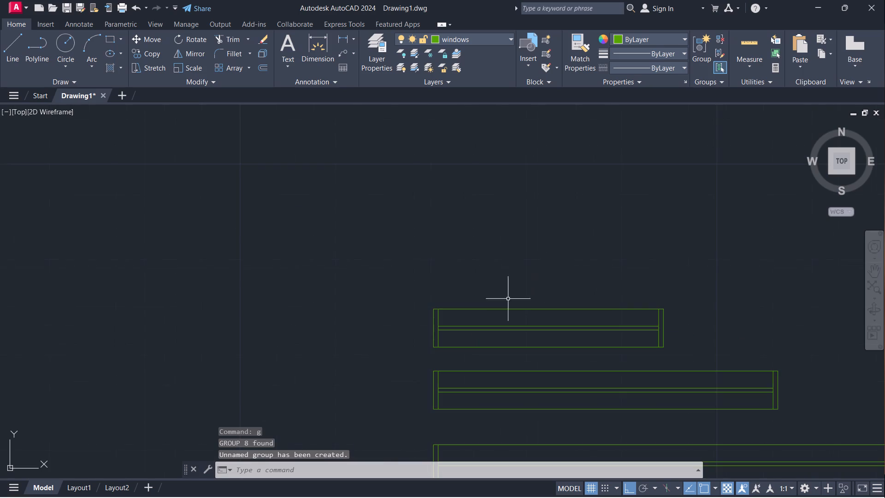
click(433, 309)
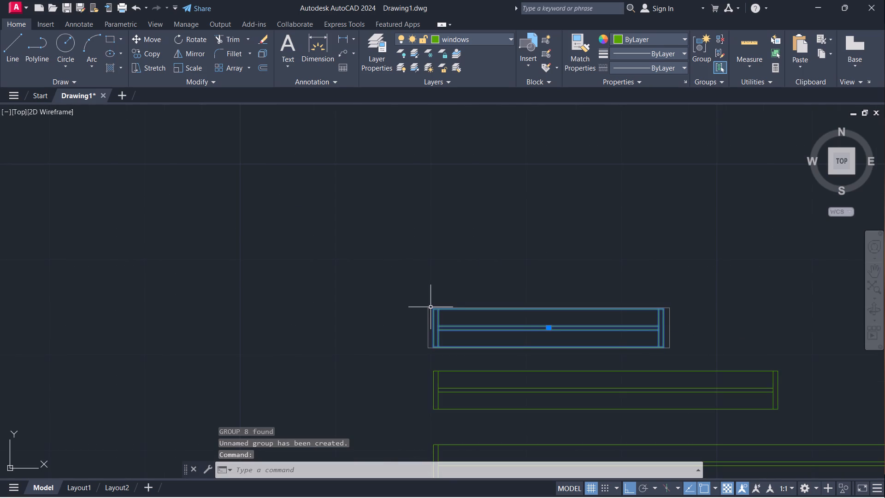
text(co)
key(Return)
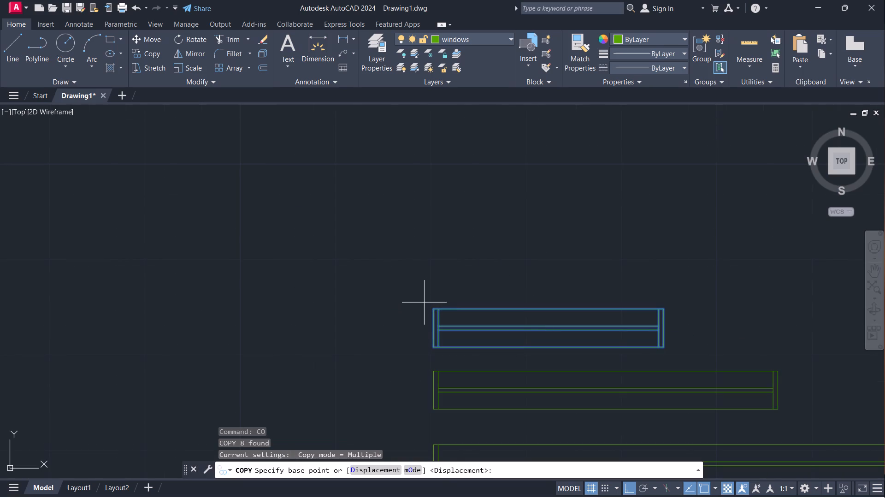
click(431, 305)
click(98, 276)
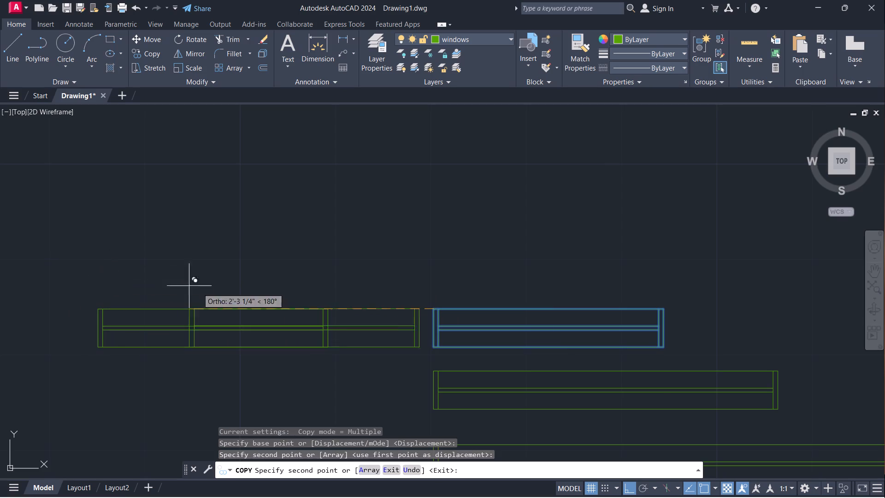
key(Escape)
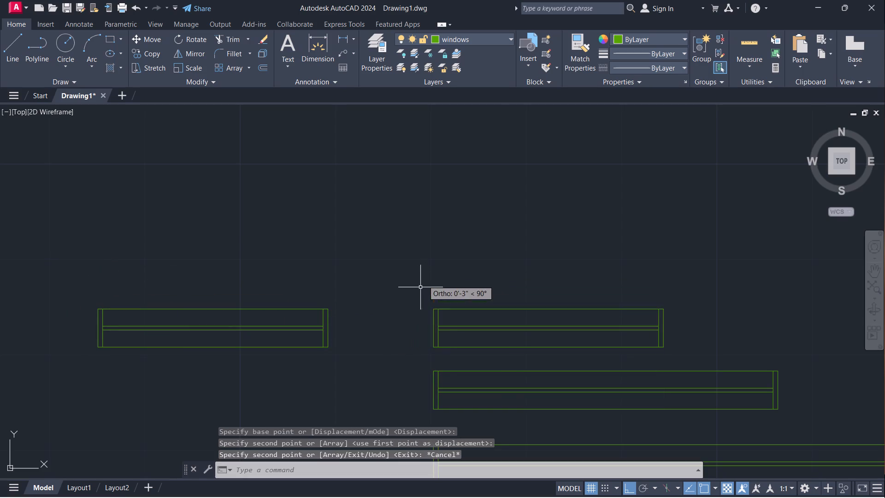
Copy the middle 3' window group straight west by about 1'-11 1/2" from its northwest corner.
key(space)
click(435, 371)
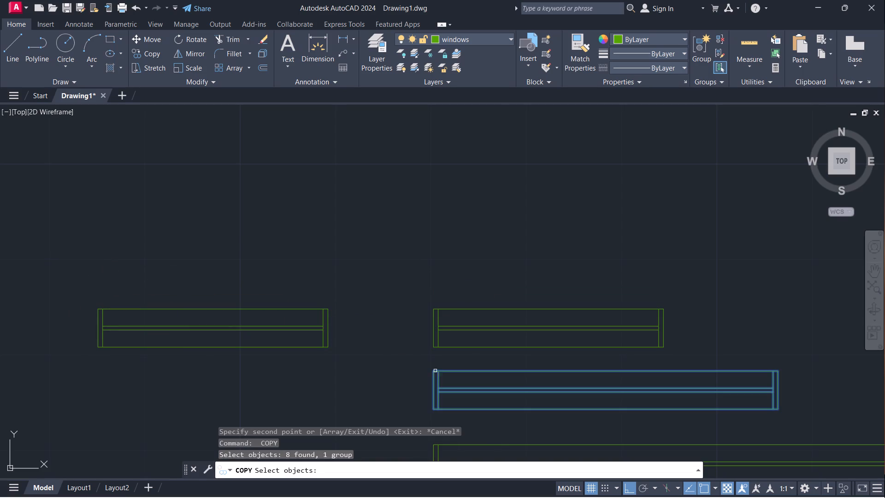
key(space)
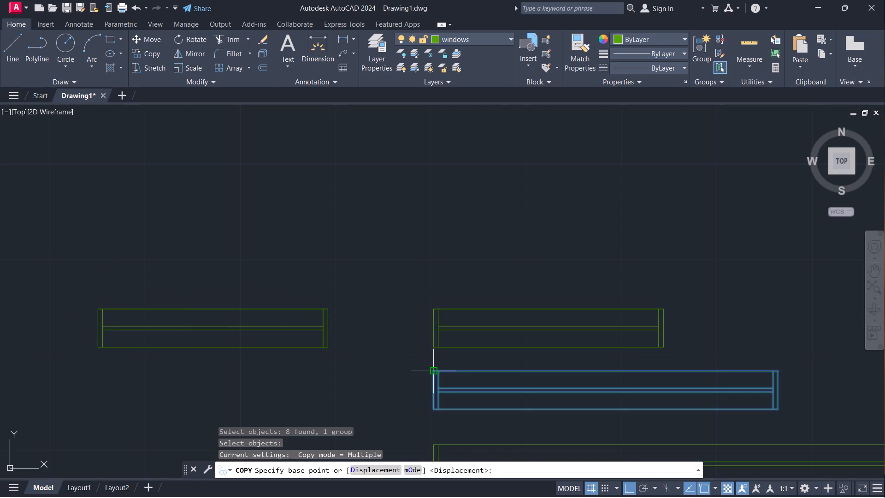
click(432, 372)
scroll(375, 192, down, 3)
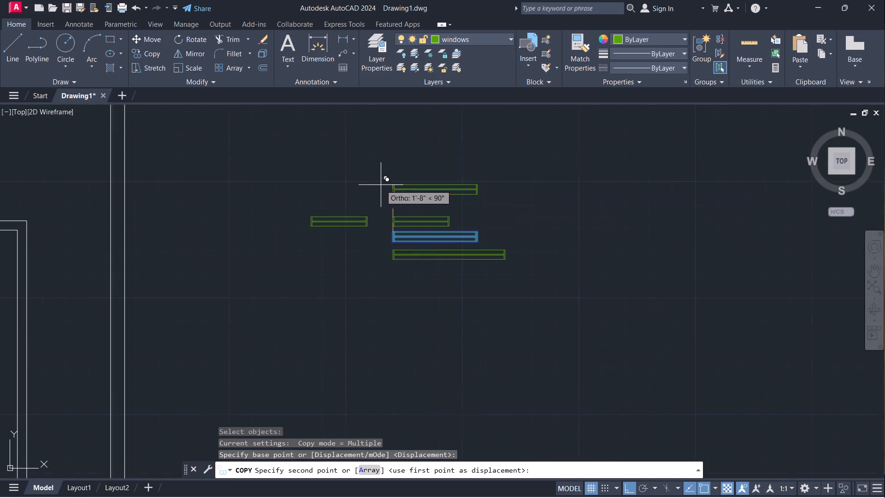
click(339, 245)
key(Escape)
Copy the southernmost 4' window group straight west from its northwest corner, partly overlapping the original.
scroll(400, 243, up, 2)
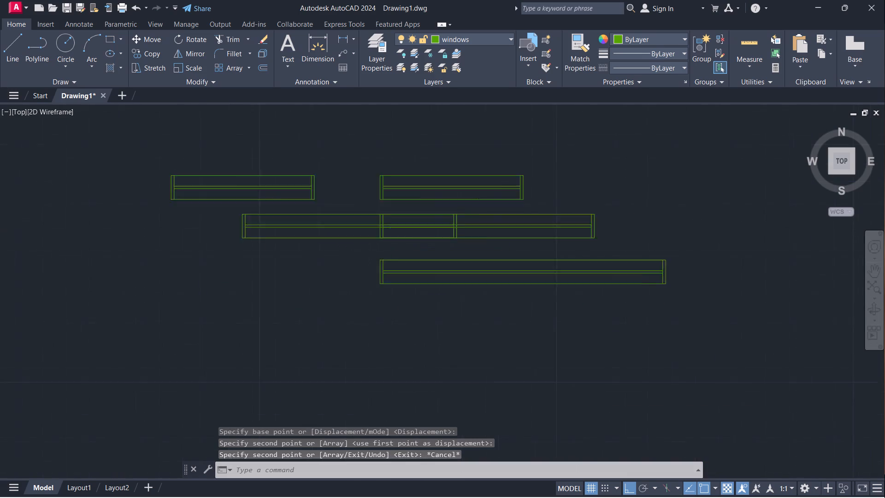
scroll(400, 243, up, 1)
click(379, 270)
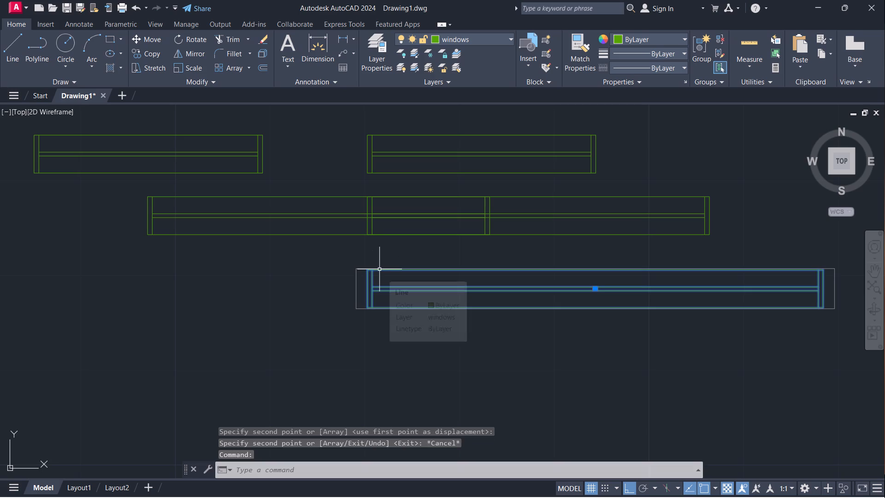
key(space)
click(364, 268)
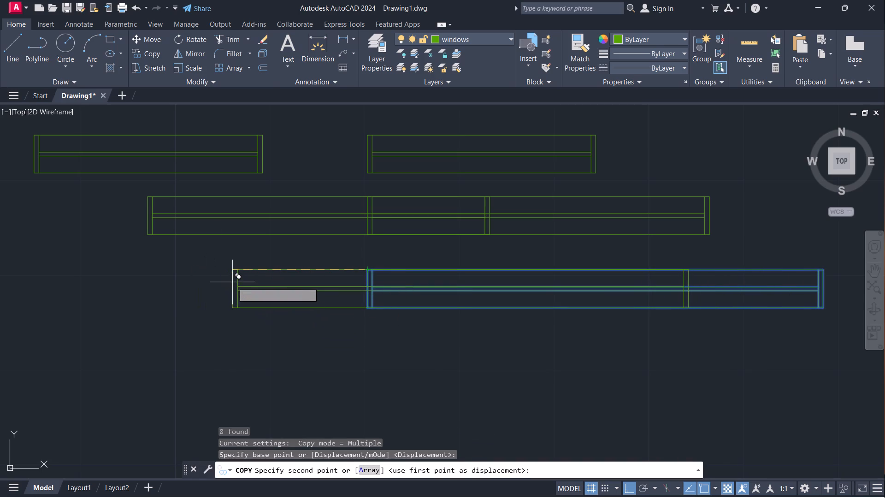
click(216, 275)
key(Escape)
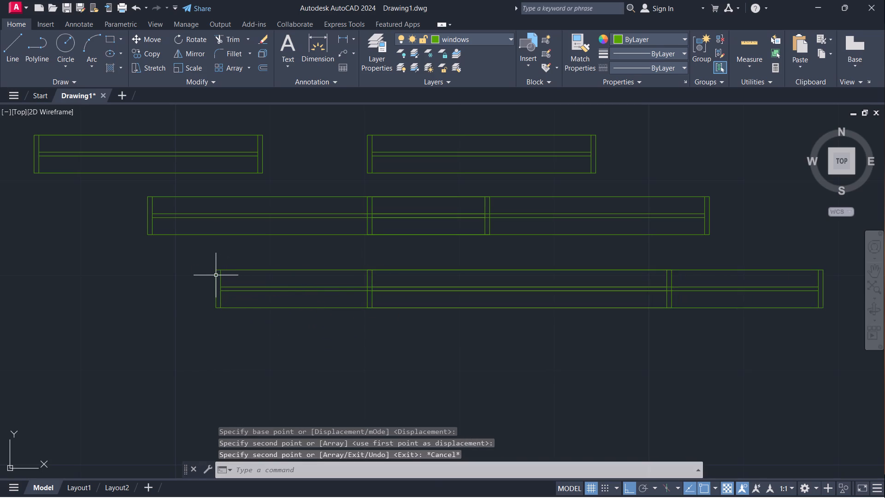
Rotate the copied 2' window by 270° about its southwest corner so it stands vertically.
click(158, 172)
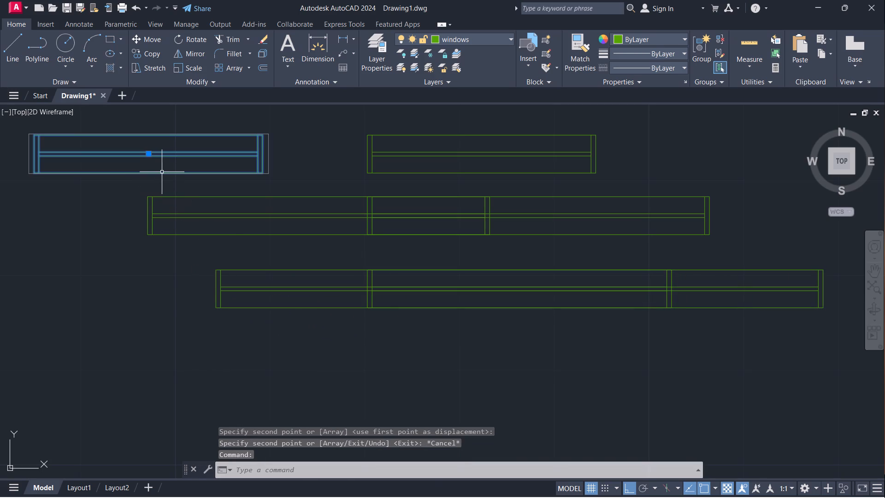
text(ro)
key(Return)
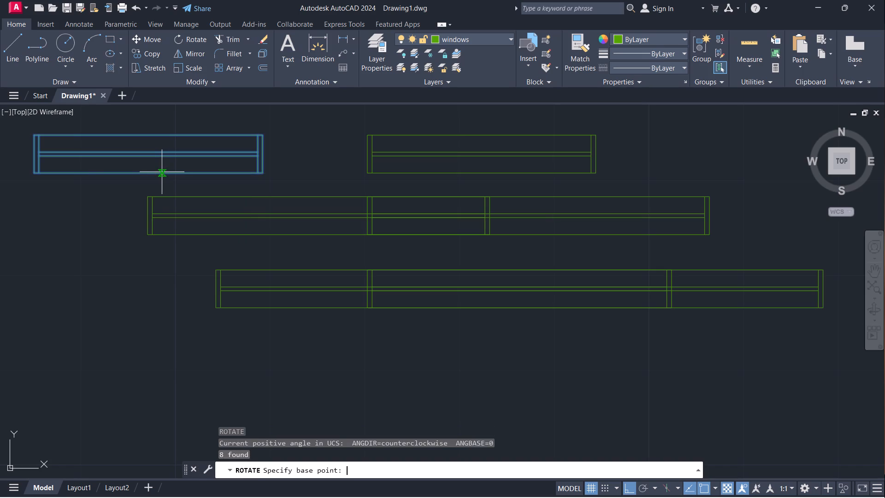
click(29, 172)
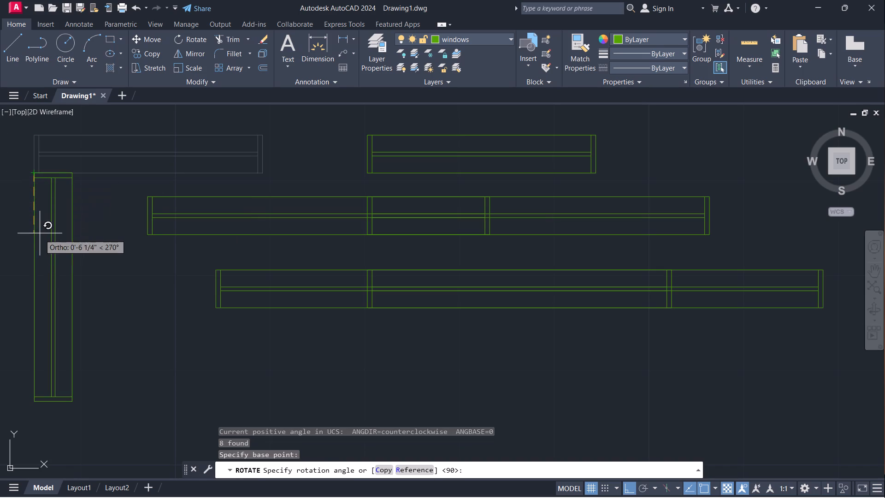
click(25, 261)
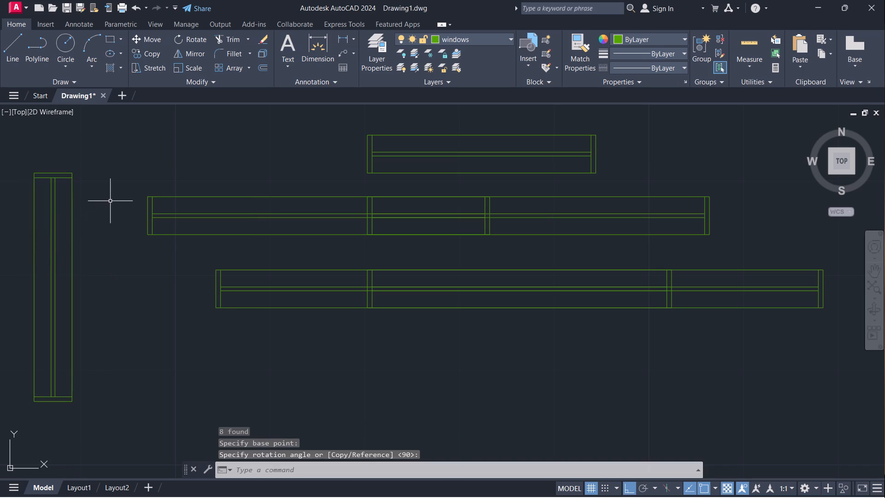
Rotate the copied 3' window by 270° about its northwest corner so it stands vertically.
key(space)
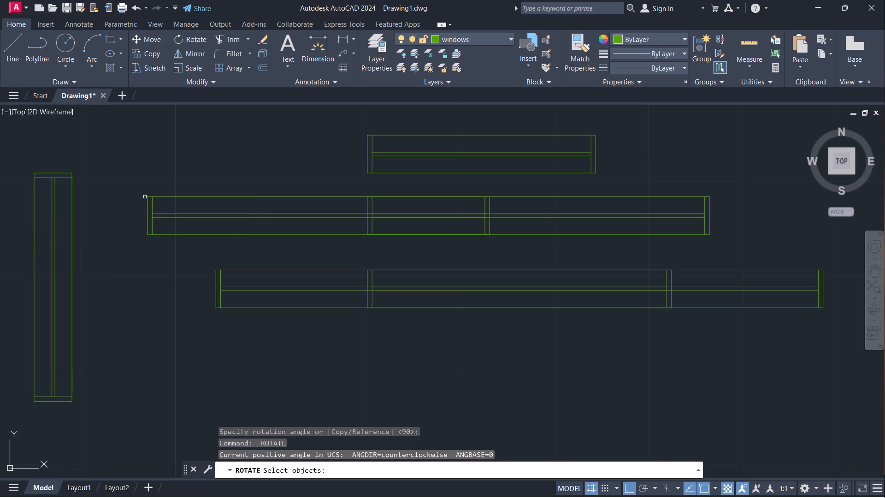
click(150, 196)
key(space)
click(143, 197)
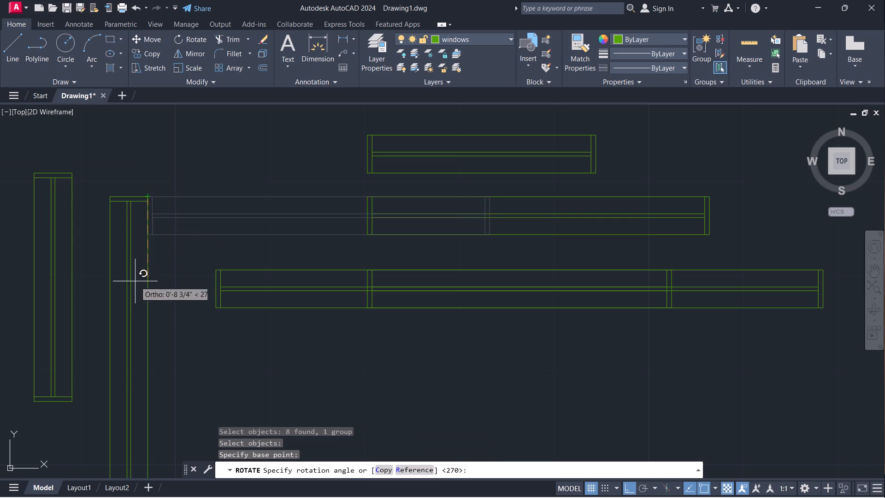
click(140, 306)
Rotate the copied 4' window by 270° about its northwest corner so it stands vertically.
key(space)
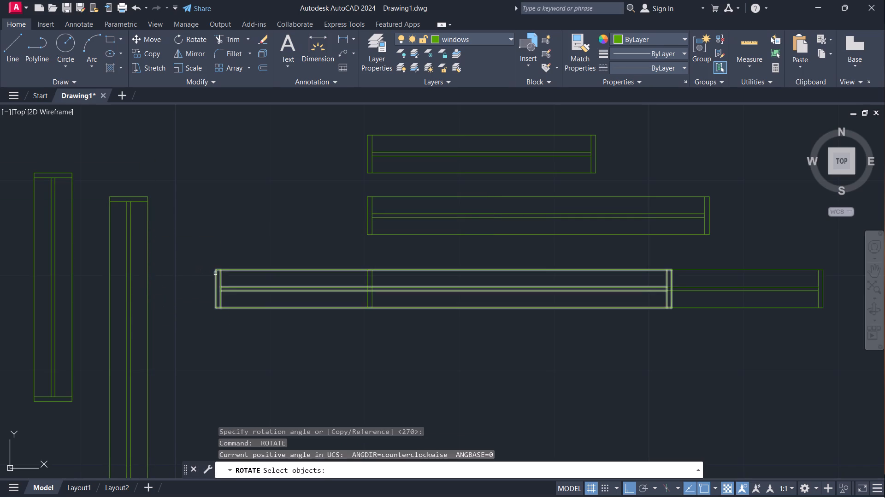
click(216, 273)
key(space)
click(210, 269)
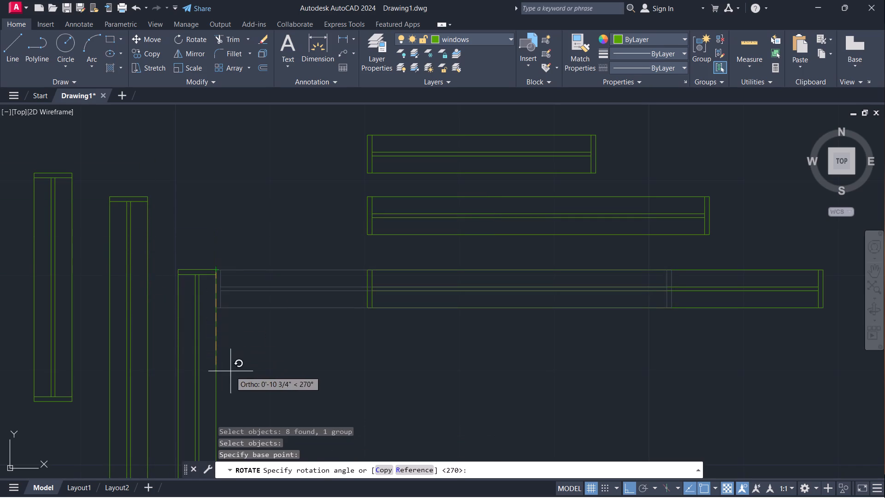
click(230, 371)
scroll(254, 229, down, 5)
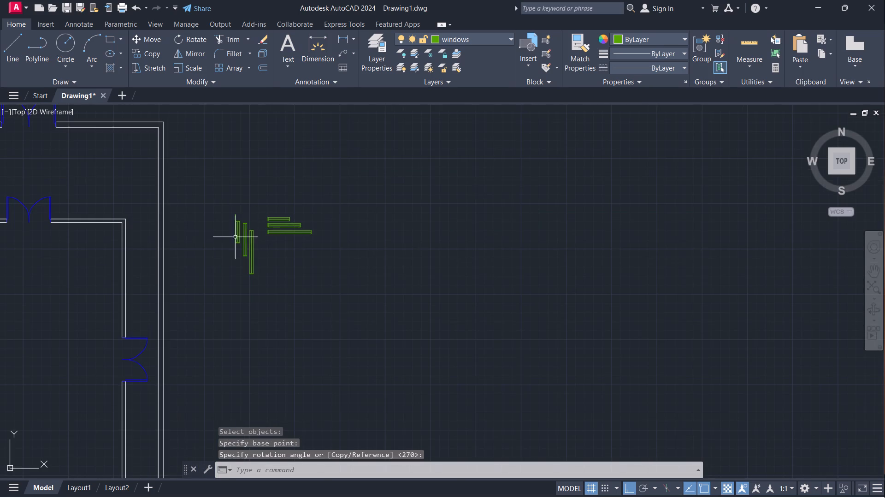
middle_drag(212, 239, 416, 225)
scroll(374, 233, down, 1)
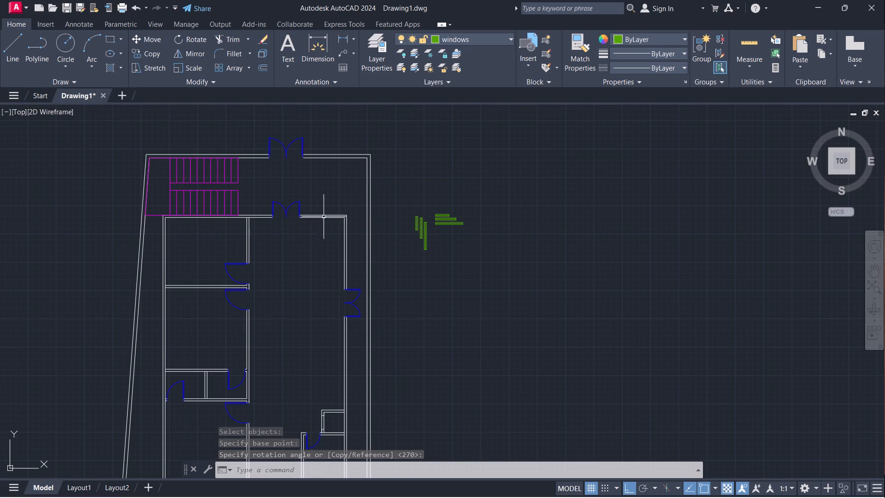
Try to copy the vertical 4' window from its southeast corner into the northwest room, turning Ortho mode off for free placement.
scroll(301, 213, up, 1)
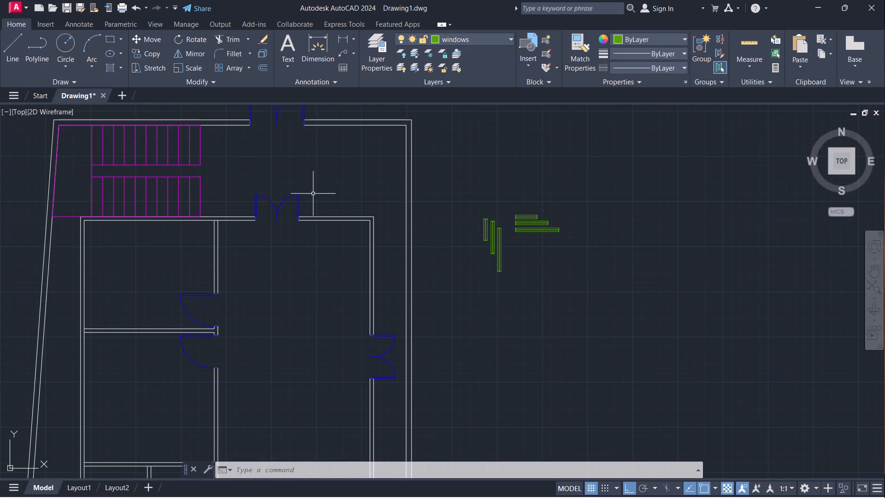
scroll(323, 177, up, 2)
scroll(466, 190, down, 2)
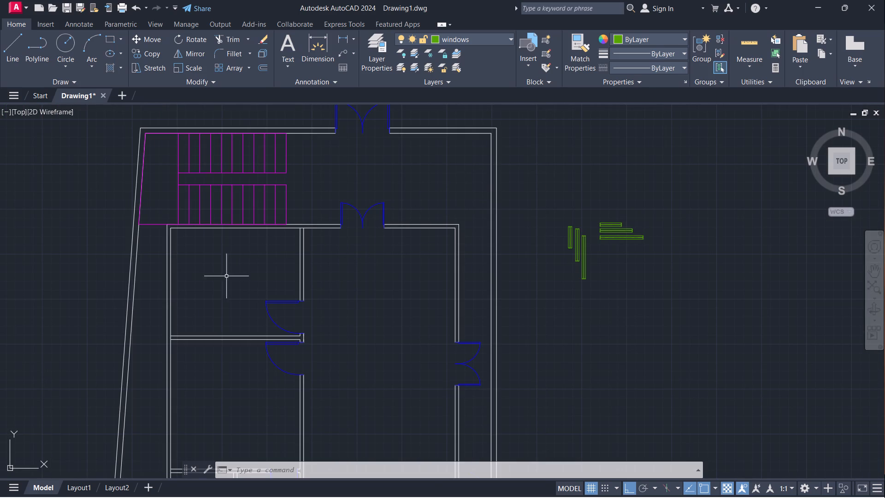
click(586, 268)
text(co)
key(Return)
scroll(598, 288, up, 2)
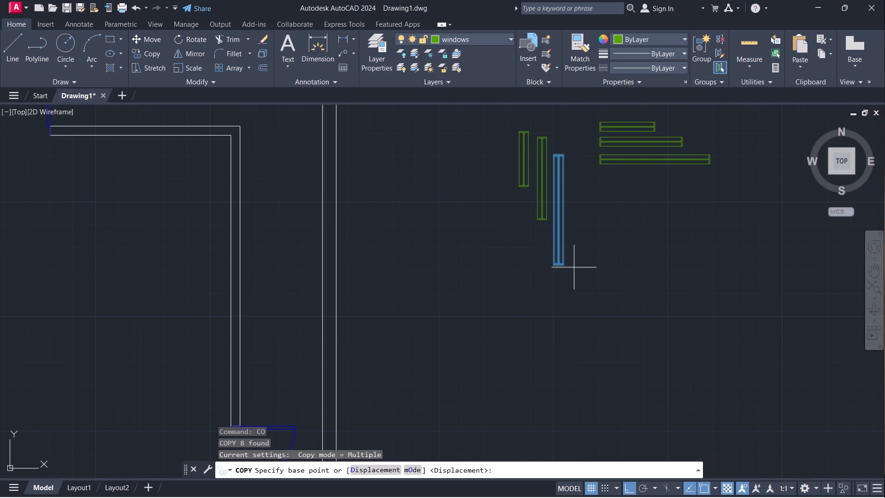
click(568, 269)
scroll(413, 308, down, 2)
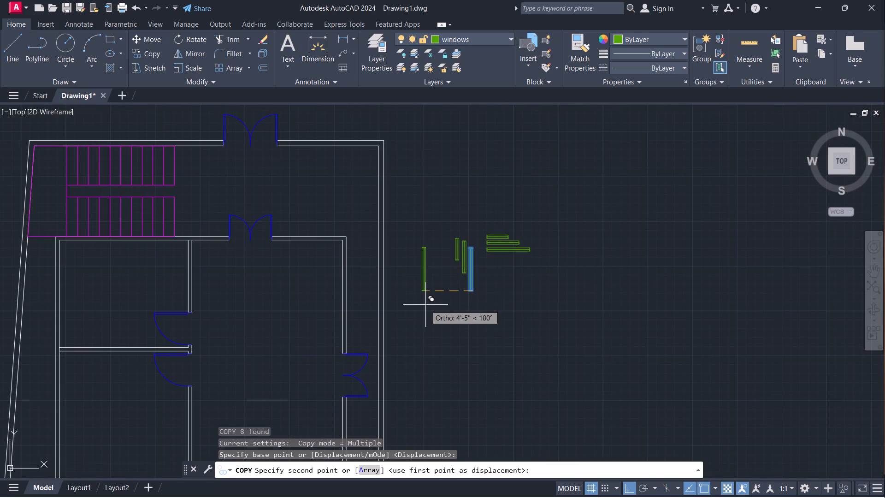
key(F8)
scroll(307, 298, down, 2)
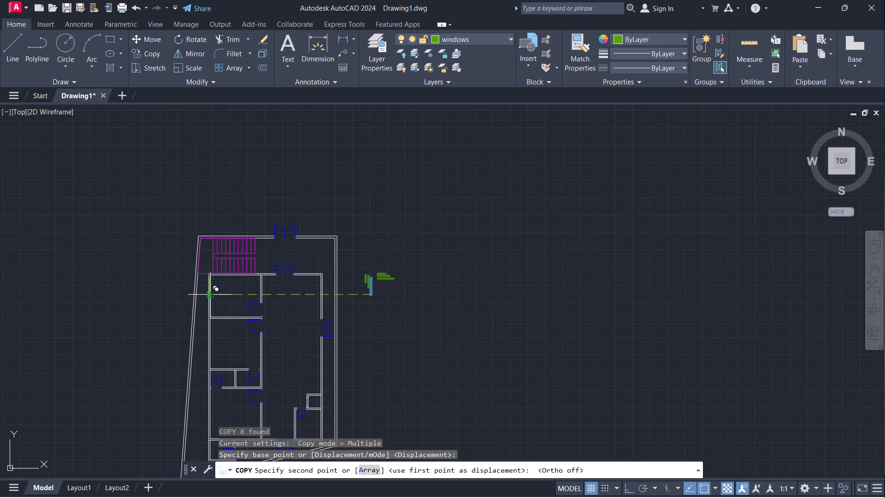
scroll(207, 293, up, 4)
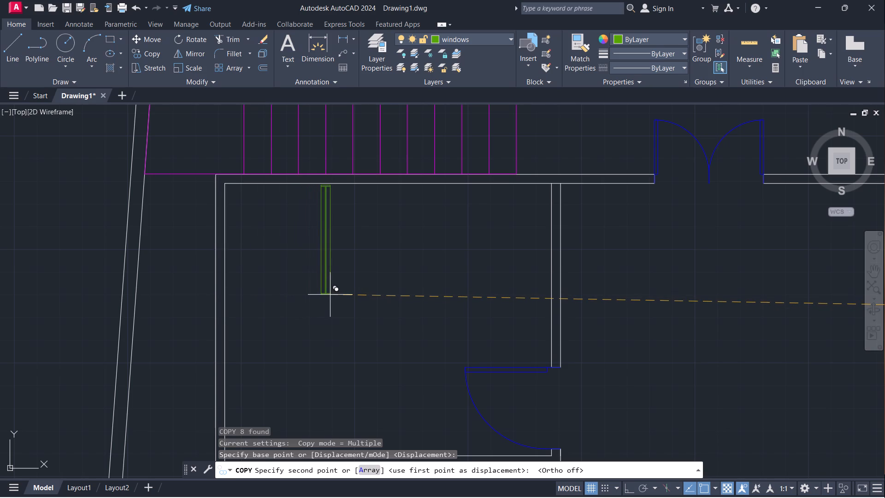
scroll(333, 294, down, 1)
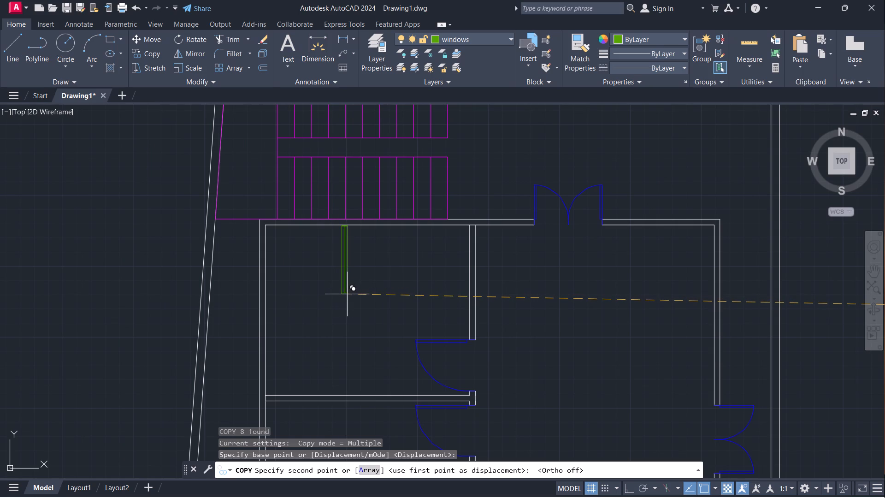
key(Escape)
scroll(379, 265, down, 1)
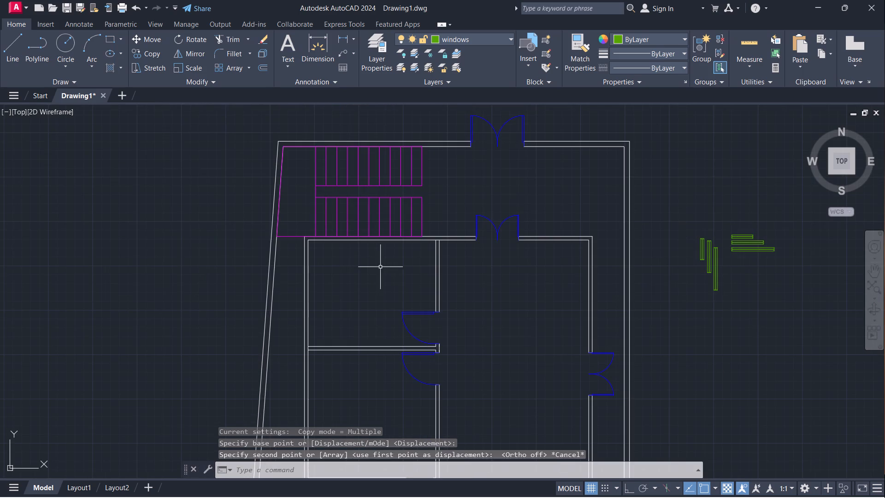
Copy the horizontal 3' window from its southeast corner into the northwest room's north wall, near the room's east partition.
middle_drag(392, 267, 306, 271)
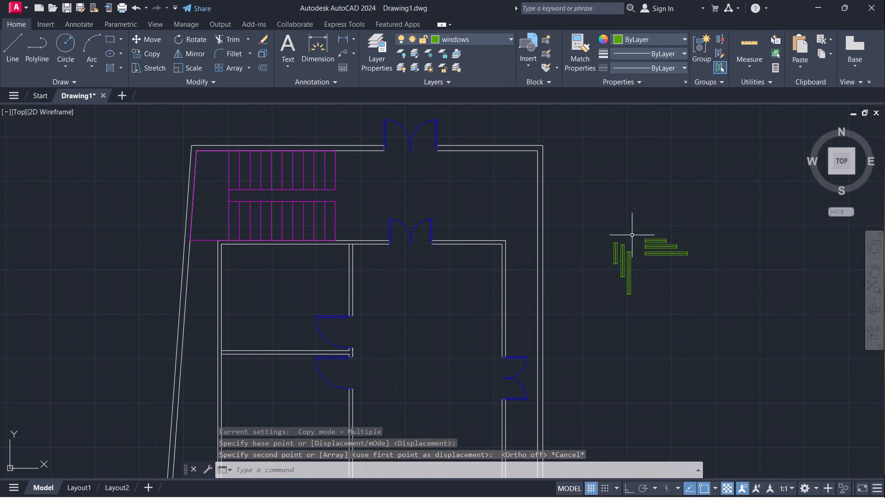
click(654, 245)
text(co)
key(Return)
scroll(681, 245, up, 3)
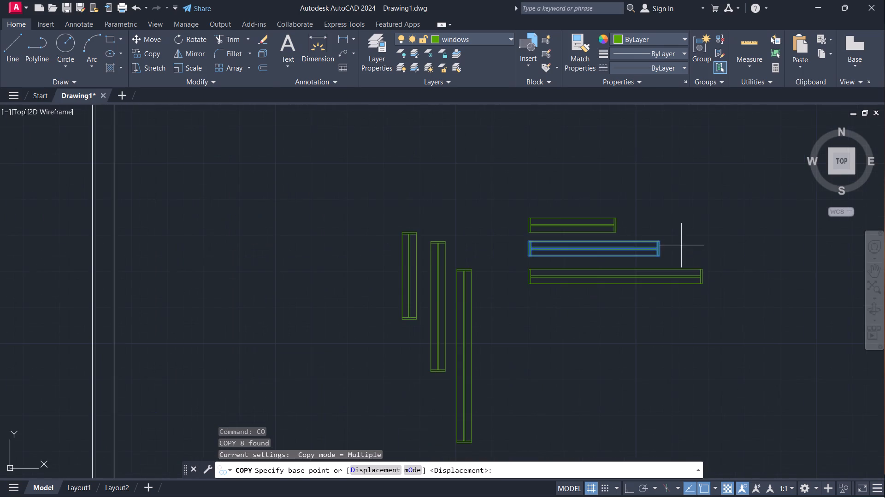
click(664, 259)
scroll(301, 256, down, 3)
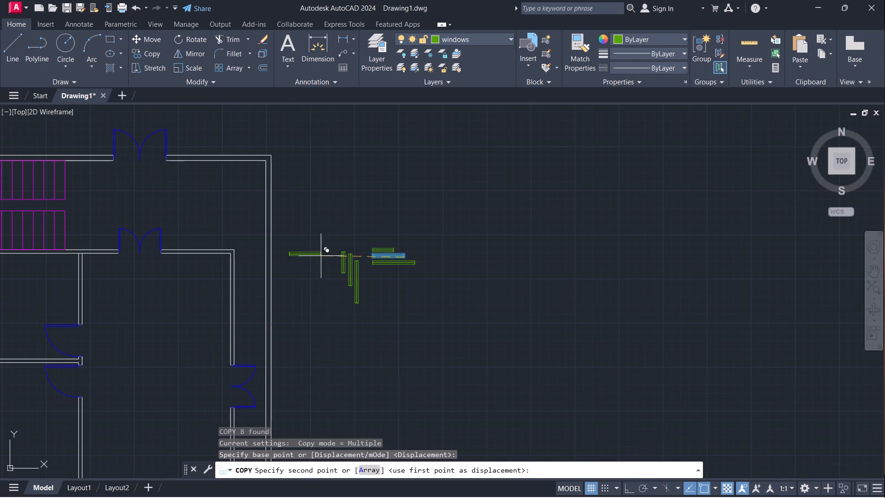
middle_drag(153, 290, 380, 290)
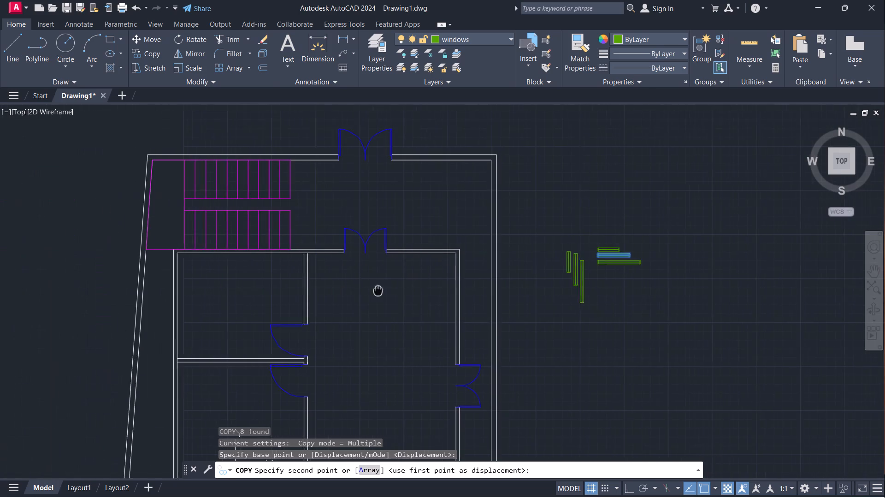
middle_drag(380, 290, 386, 289)
scroll(304, 251, up, 3)
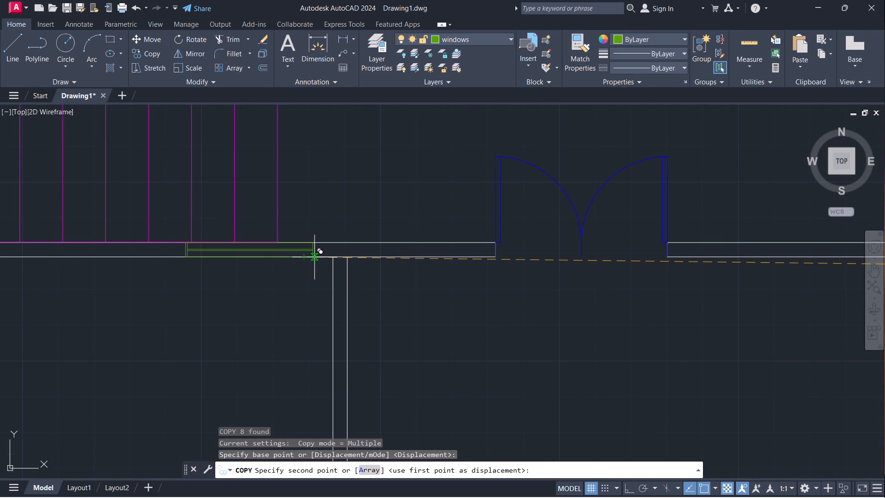
click(314, 257)
scroll(202, 314, down, 2)
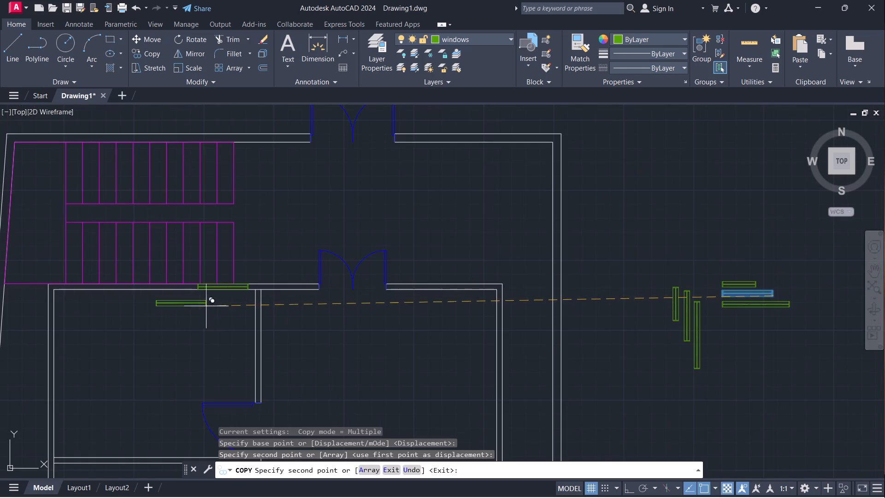
scroll(185, 322, down, 1)
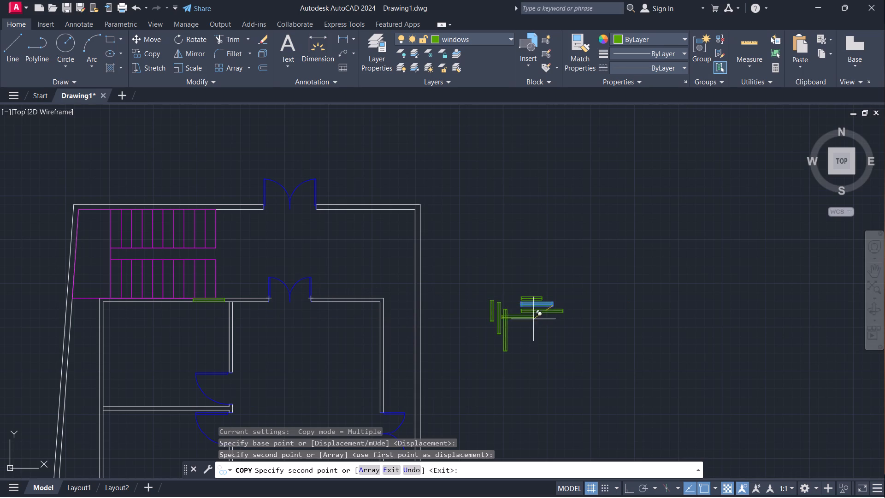
key(Escape)
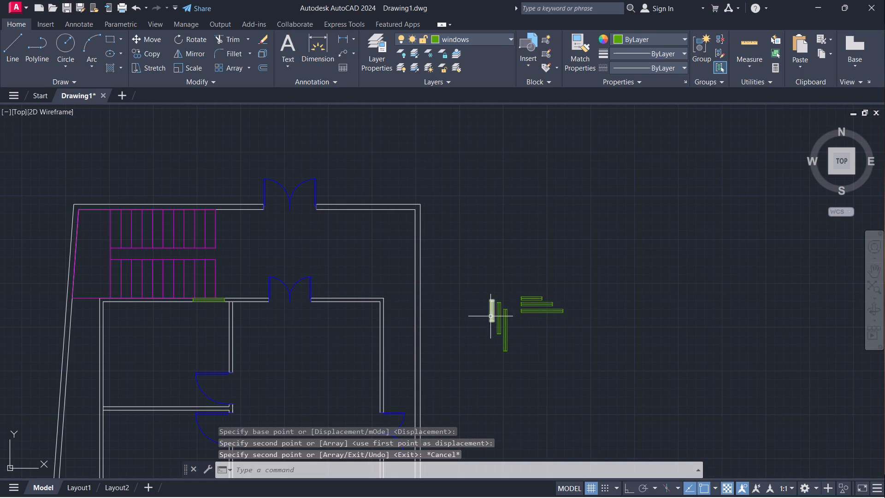
Copy the vertical 3' window from its southeast corner into the northwest room's west wall, a little north of the partition below.
scroll(496, 319, up, 2)
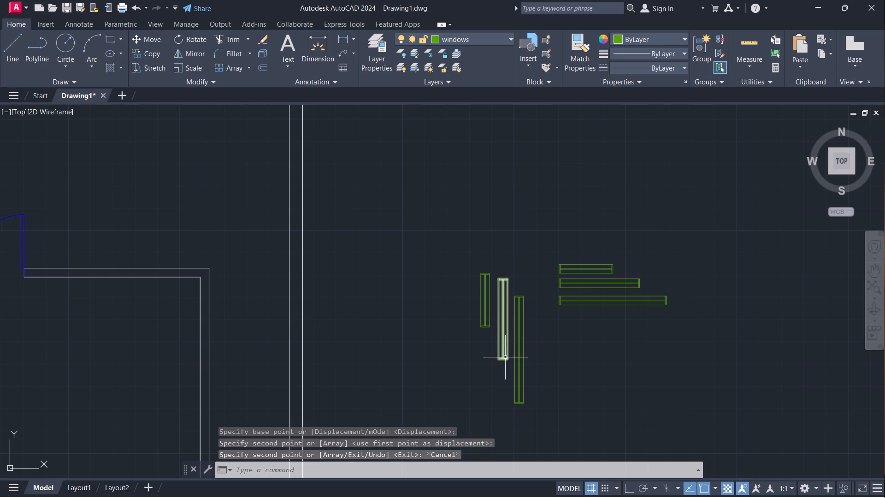
click(504, 358)
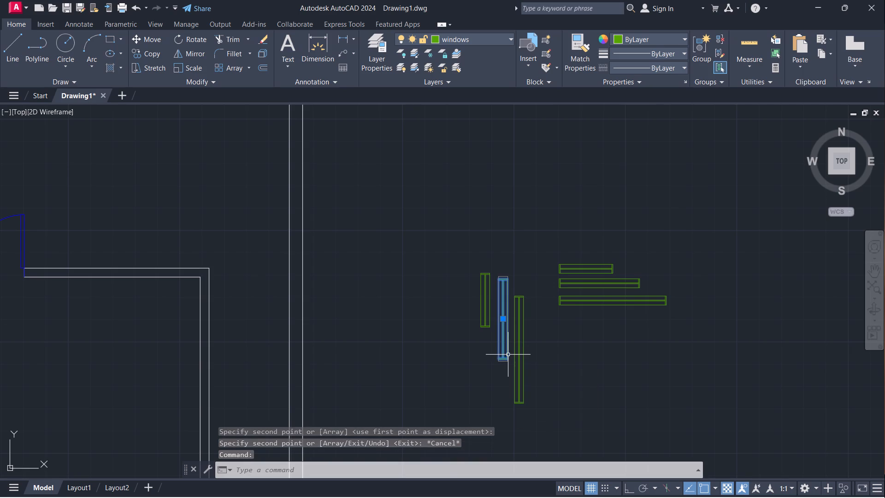
text(co)
key(Return)
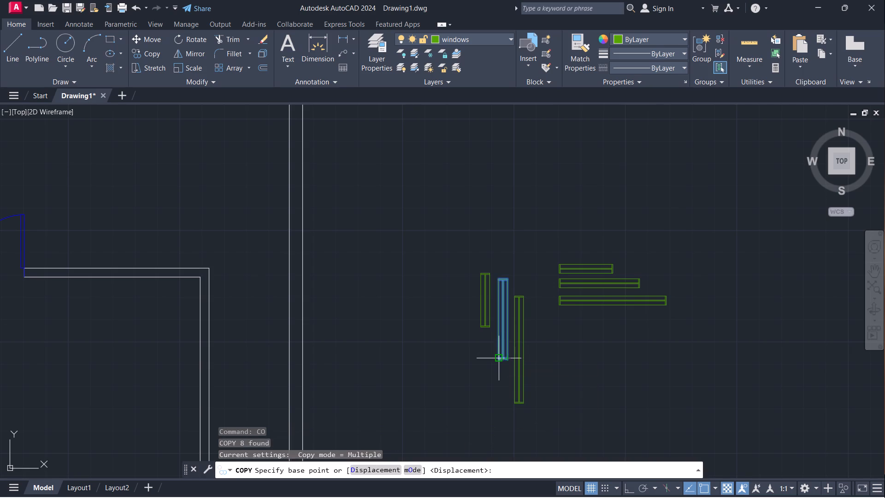
click(513, 361)
scroll(323, 385, down, 2)
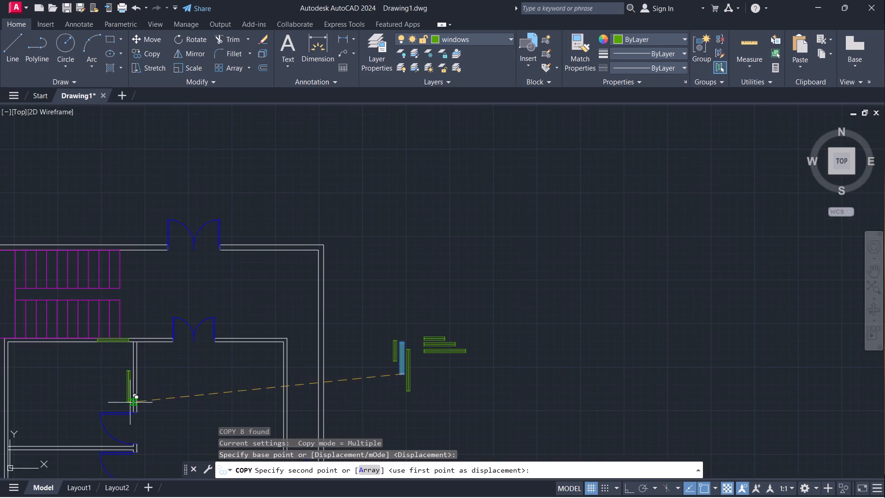
middle_drag(170, 399, 326, 339)
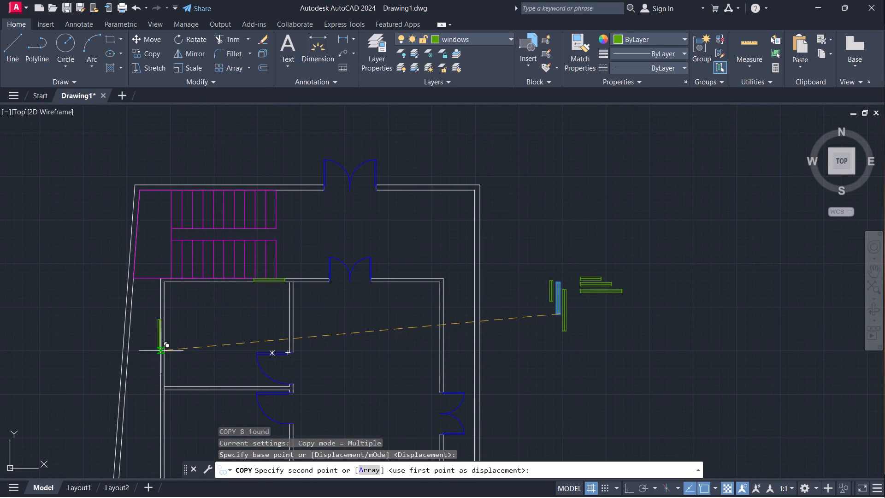
scroll(166, 356, up, 2)
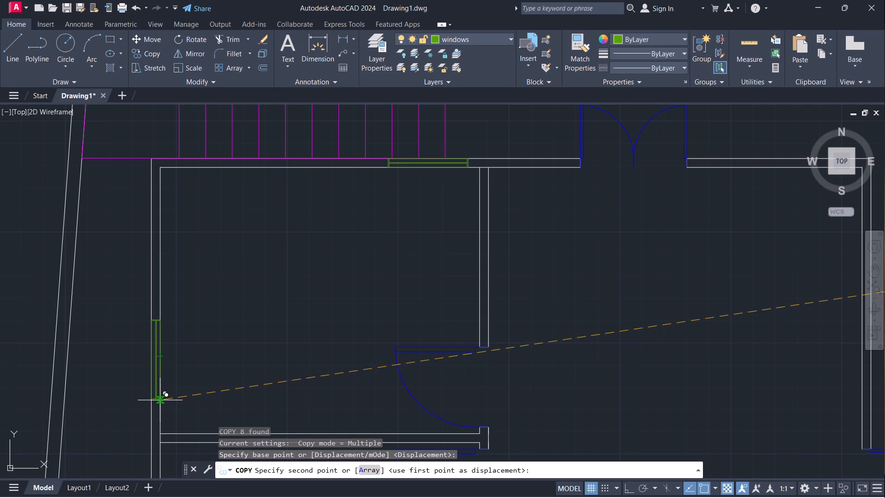
click(160, 400)
Place another copy of the vertical 3' window in the west wall of the adjoining room, just south of the partition.
scroll(280, 319, down, 1)
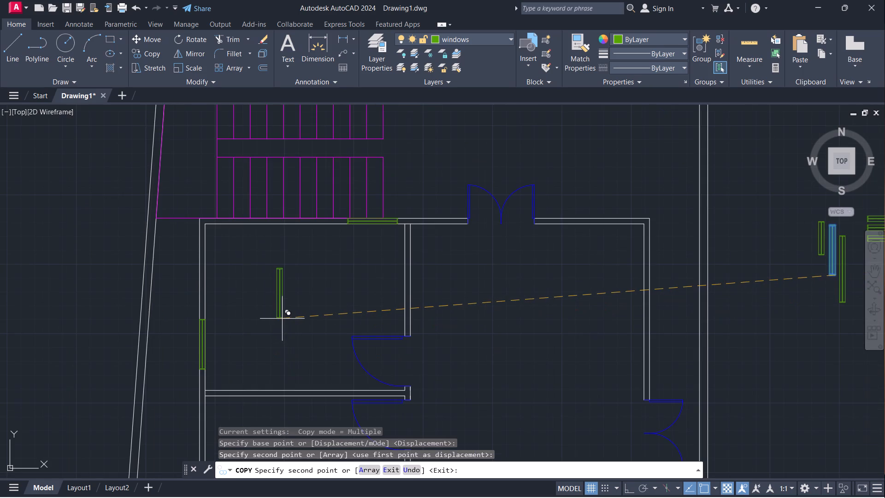
scroll(285, 319, down, 1)
middle_drag(443, 364, 437, 287)
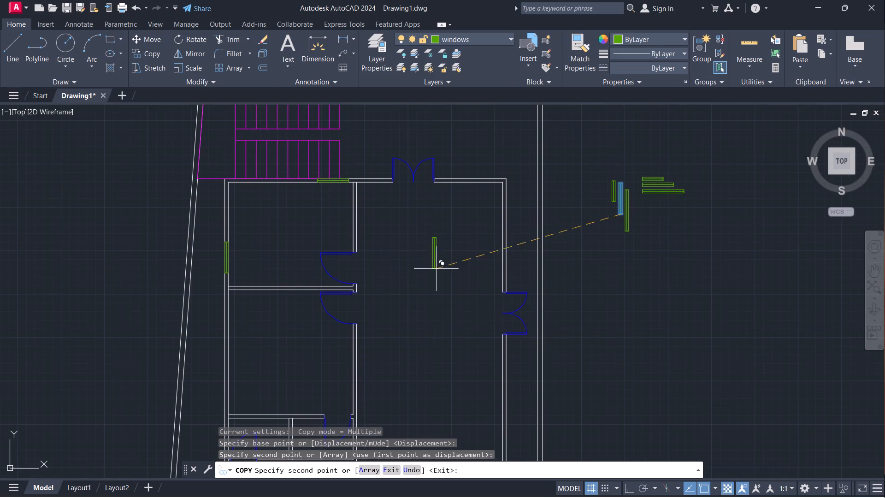
scroll(435, 274, down, 1)
middle_drag(439, 306, 398, 284)
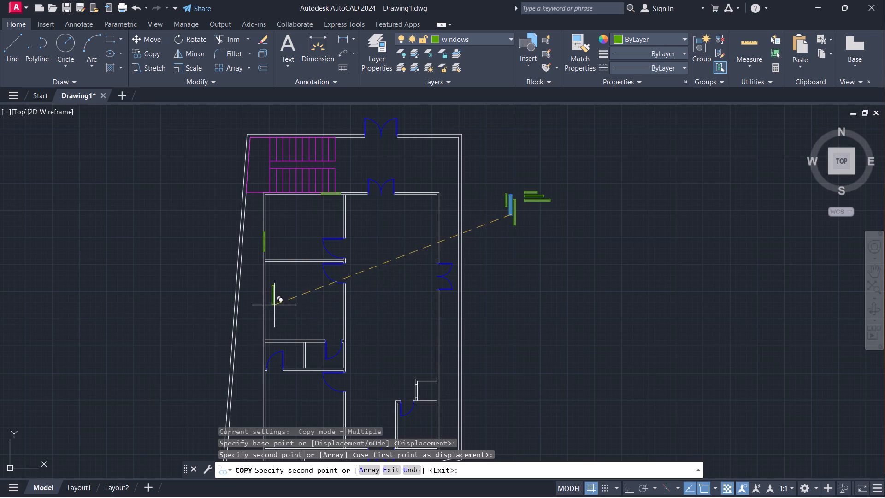
scroll(271, 286, up, 2)
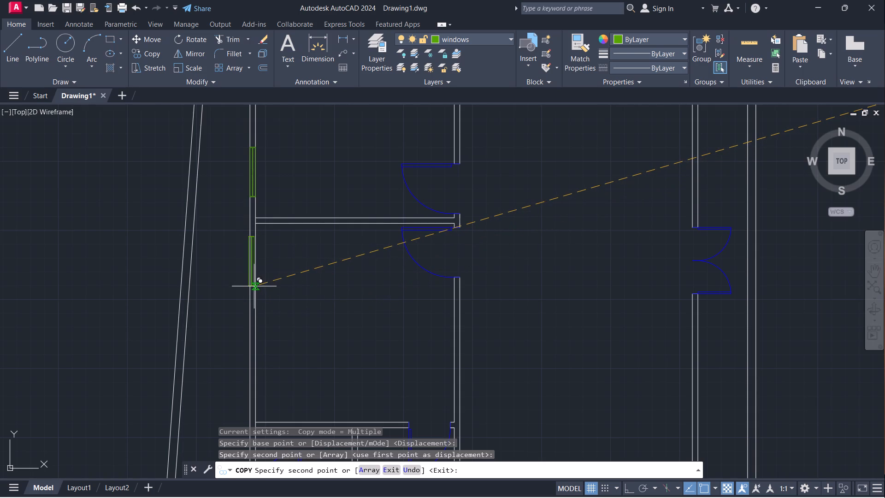
scroll(258, 292, up, 1)
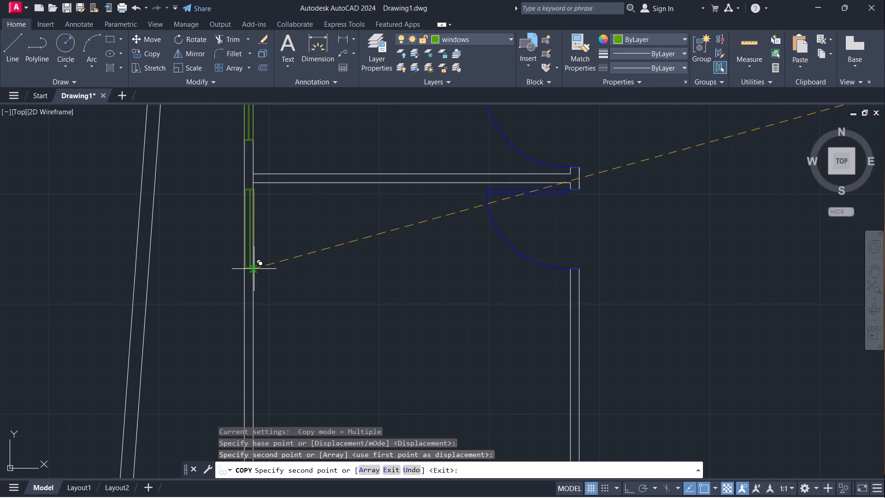
click(253, 269)
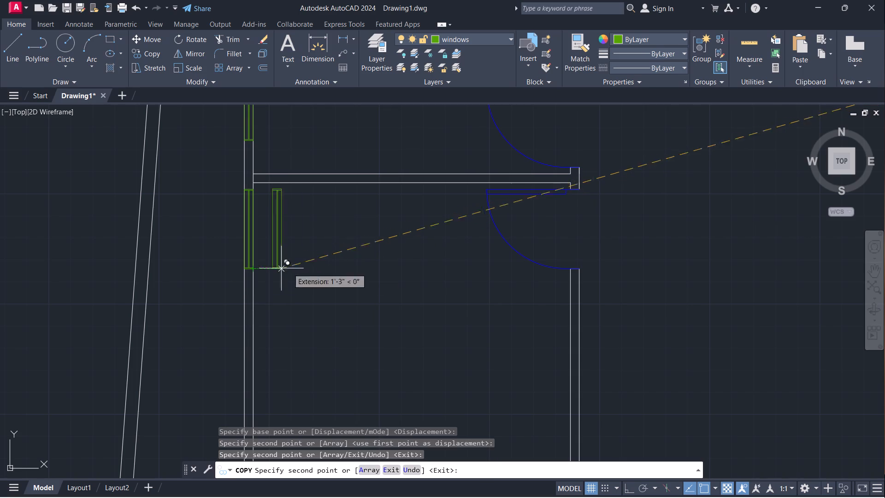
scroll(344, 269, down, 2)
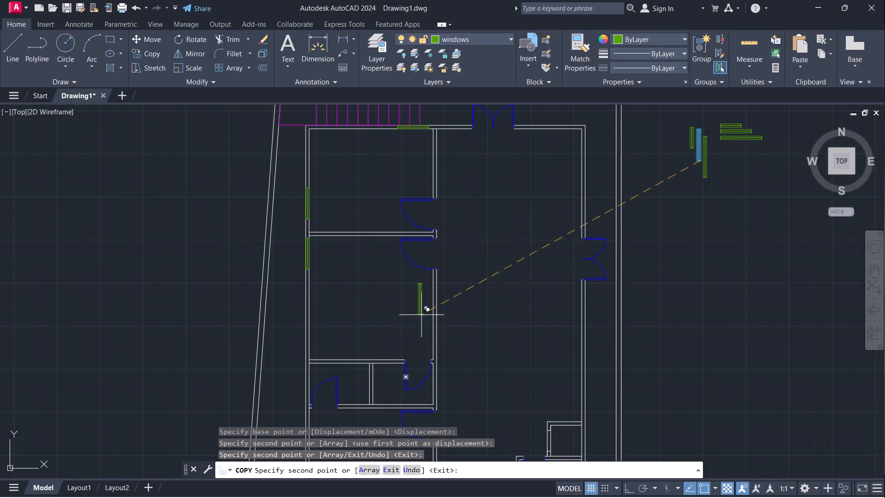
key(Escape)
Copy the vertical 2' window from its southeast corner into the west wall of the small room between the two larger west rooms.
middle_drag(647, 289, 514, 218)
scroll(590, 236, down, 1)
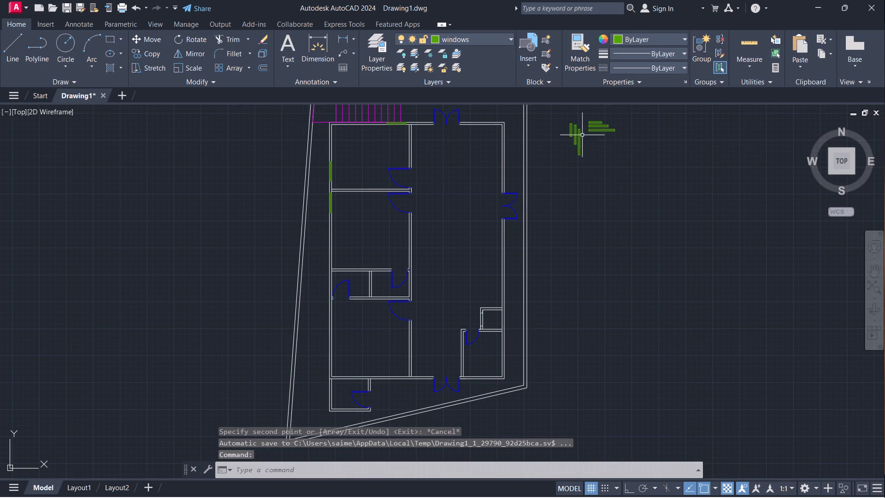
click(571, 126)
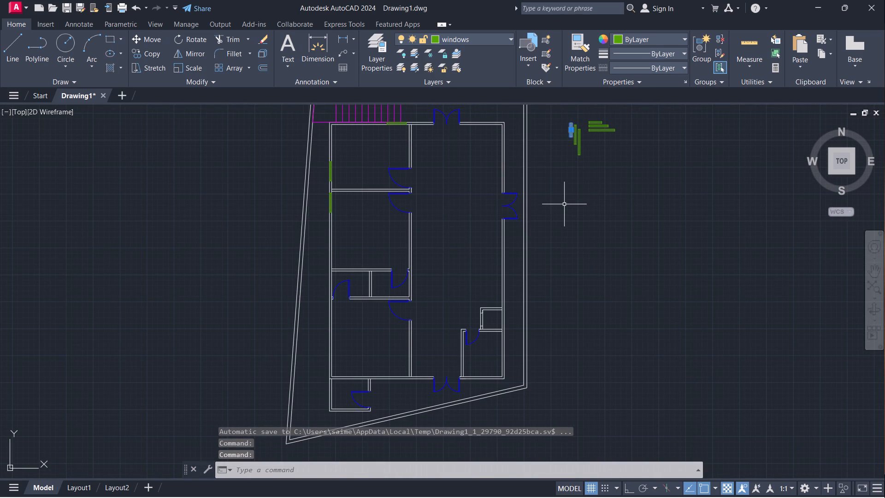
text(co)
key(Return)
scroll(562, 133, up, 2)
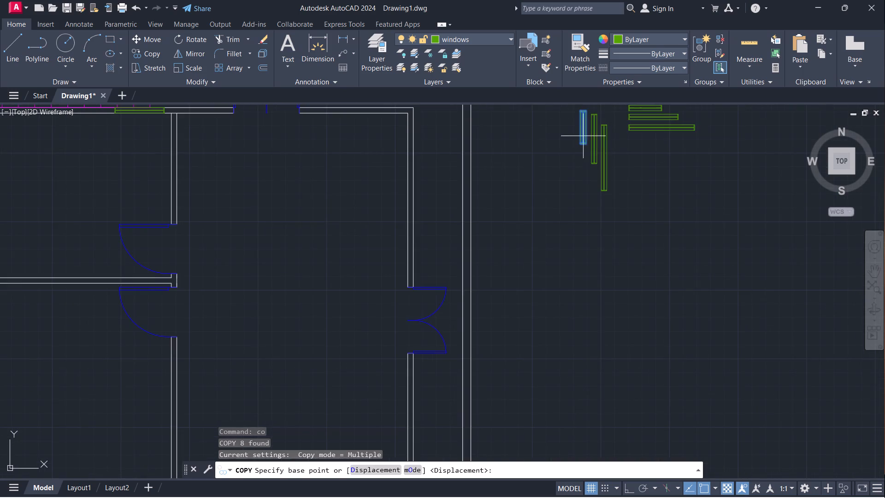
scroll(587, 143, up, 3)
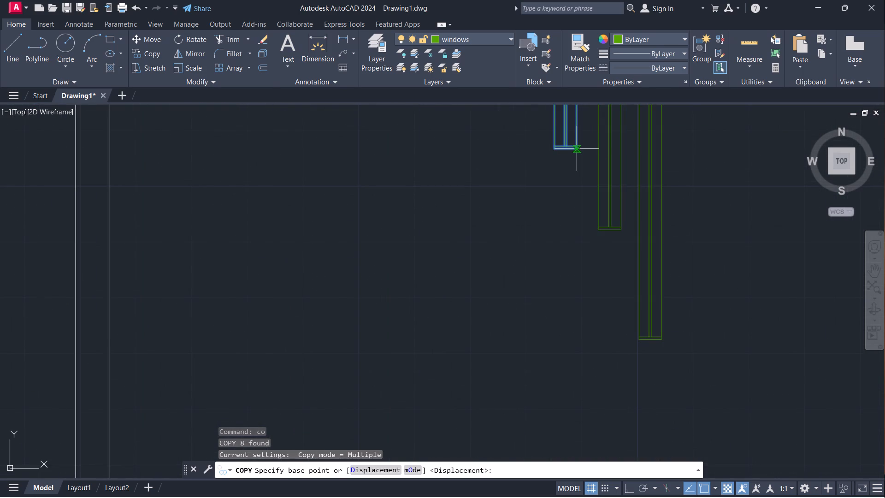
click(581, 152)
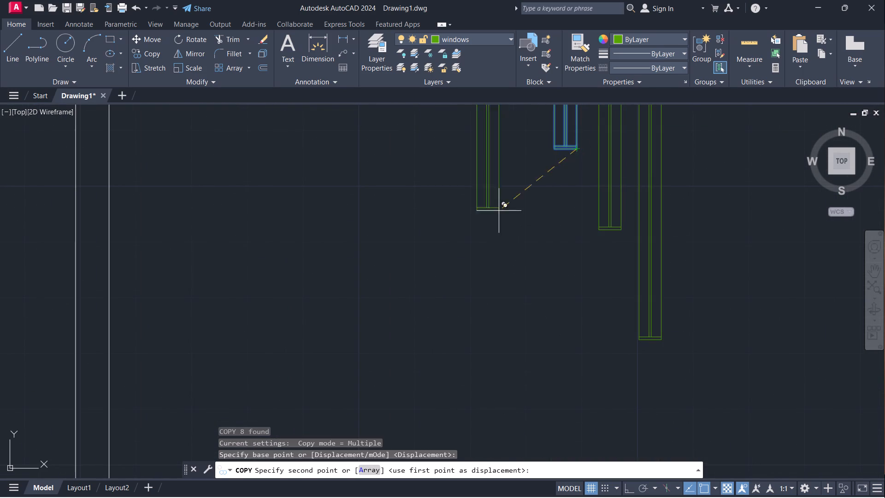
scroll(479, 286, down, 4)
middle_drag(460, 359, 577, 228)
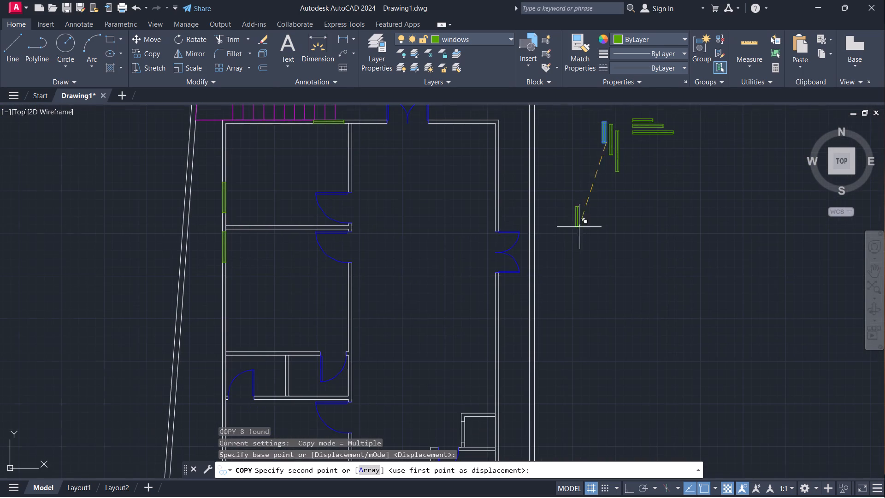
scroll(223, 381, up, 3)
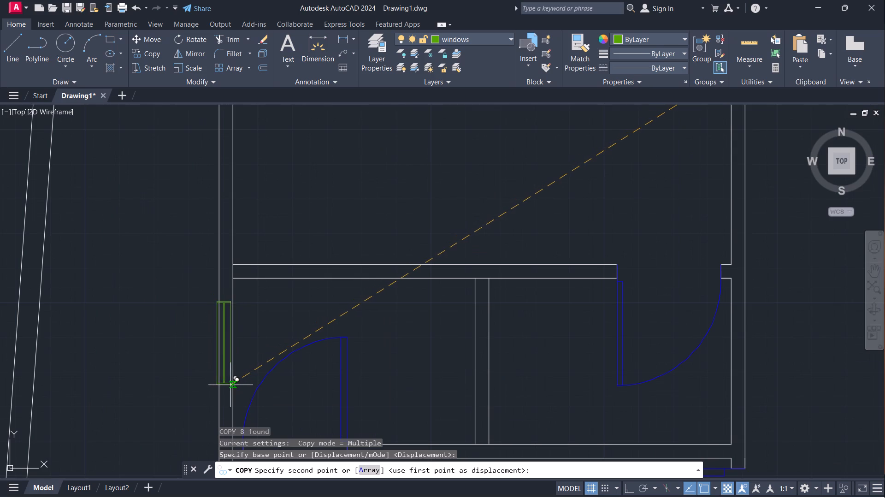
middle_drag(240, 381, 324, 288)
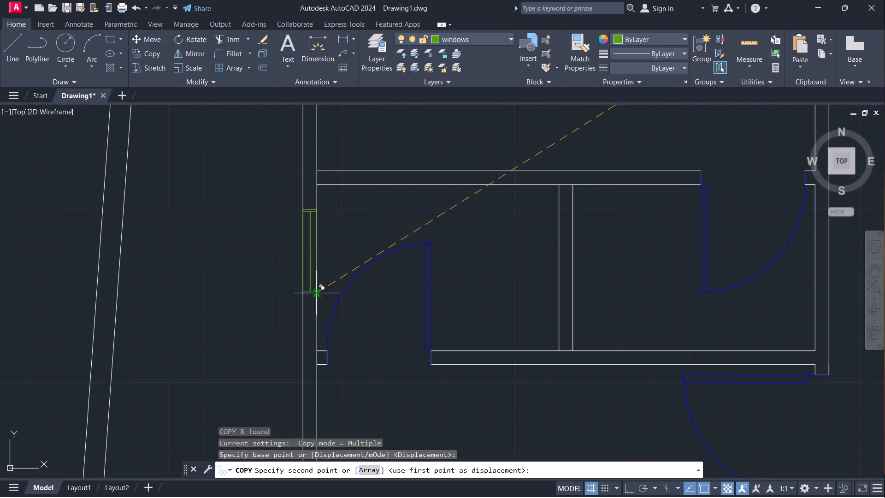
click(316, 294)
Place another copy of the vertical 2' window in the west wall of the small room projecting at the house's southwest corner.
scroll(383, 248, down, 3)
scroll(442, 307, down, 1)
scroll(393, 398, up, 3)
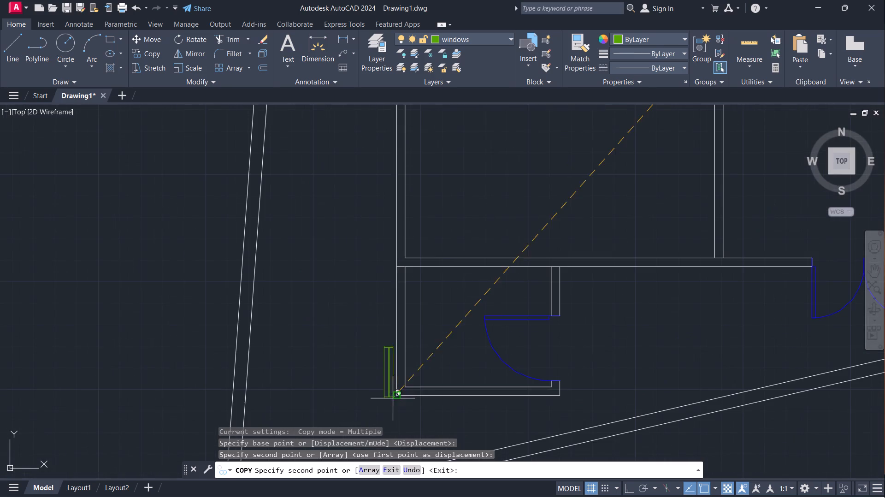
click(404, 353)
scroll(437, 285, down, 3)
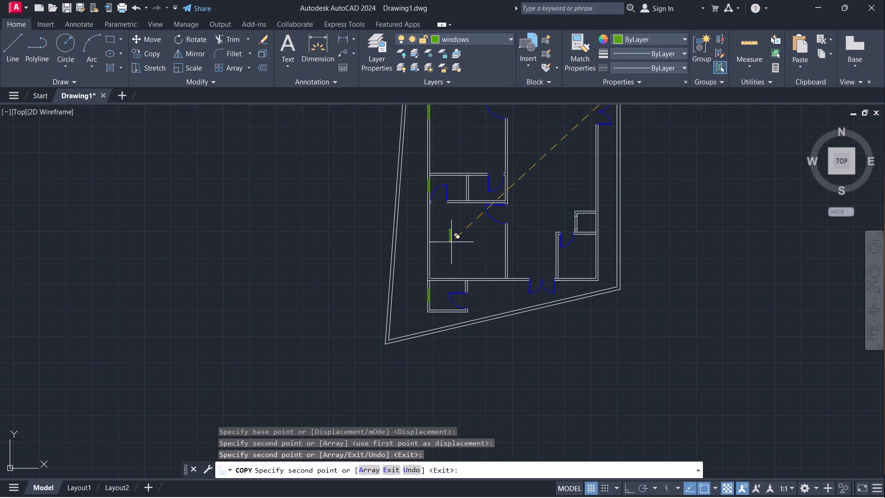
key(Escape)
Copy the horizontal 4' window from its southeast corner into the large southwest room's south wall, just west of the room's east partition.
middle_drag(495, 248, 380, 296)
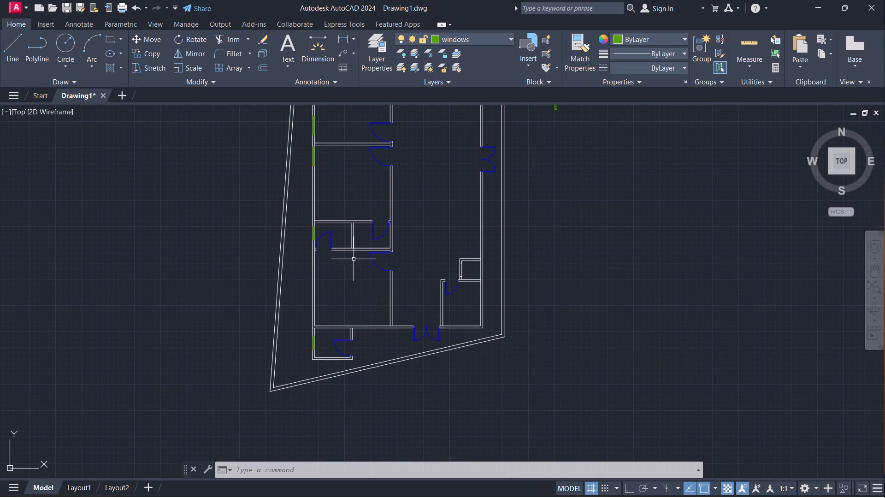
scroll(335, 276, down, 1)
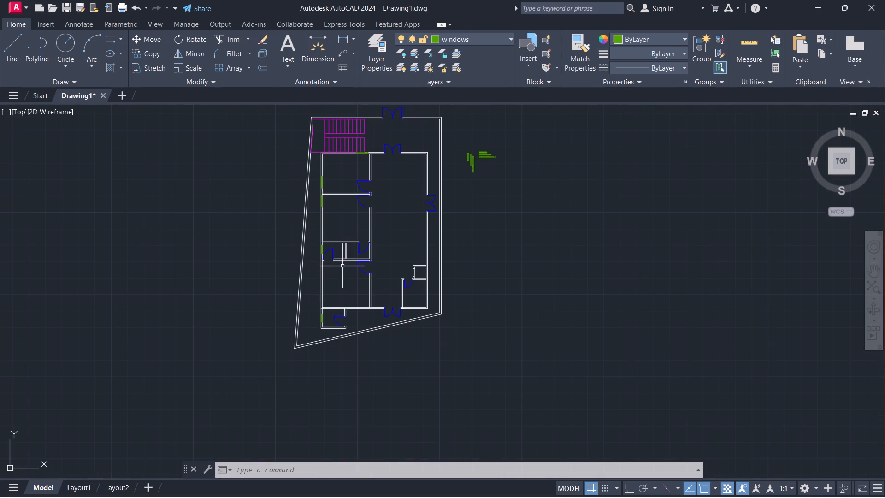
scroll(483, 141, up, 2)
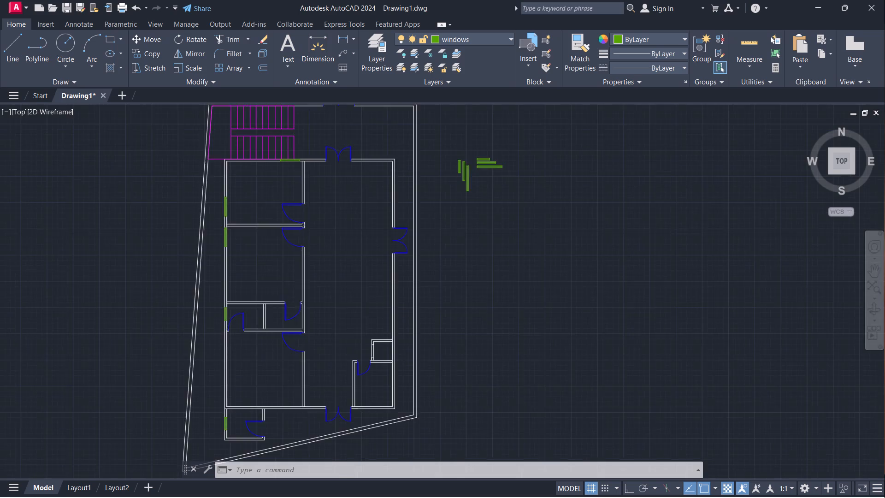
click(477, 183)
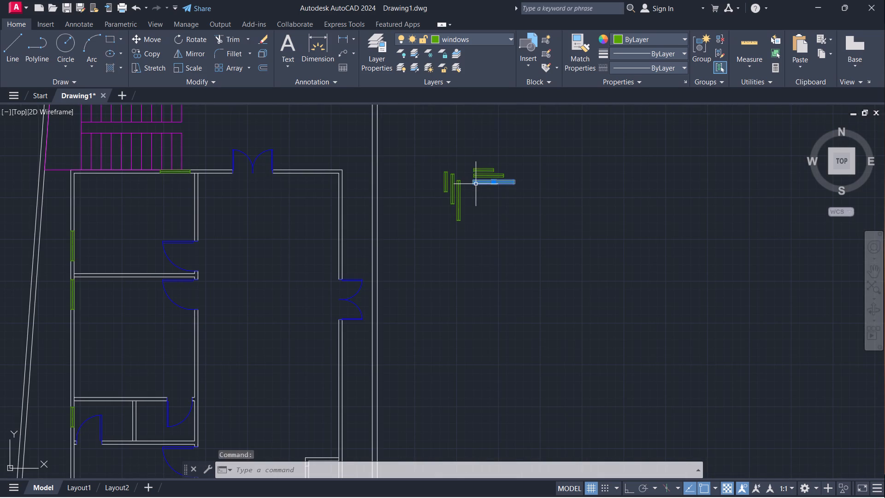
text(co)
key(Return)
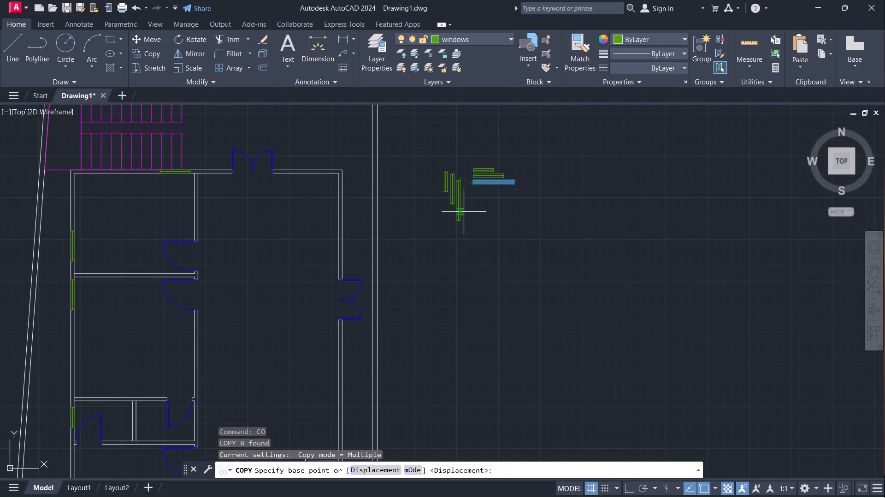
scroll(478, 184, up, 3)
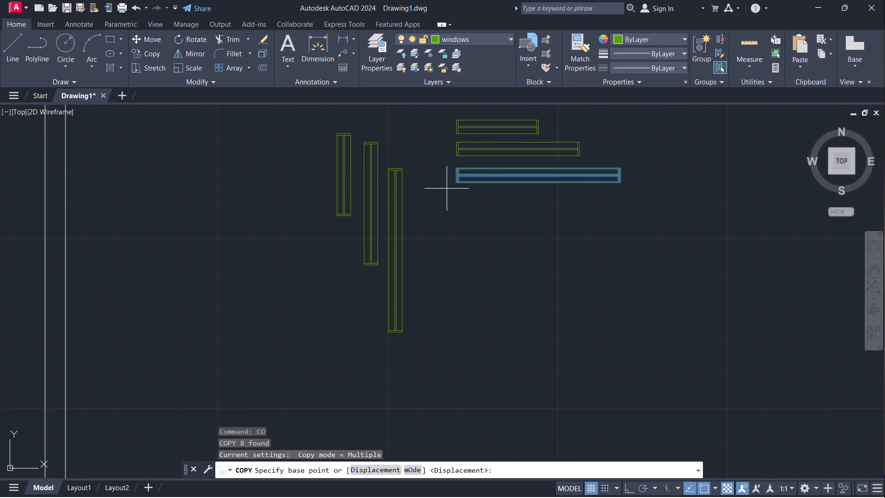
click(621, 186)
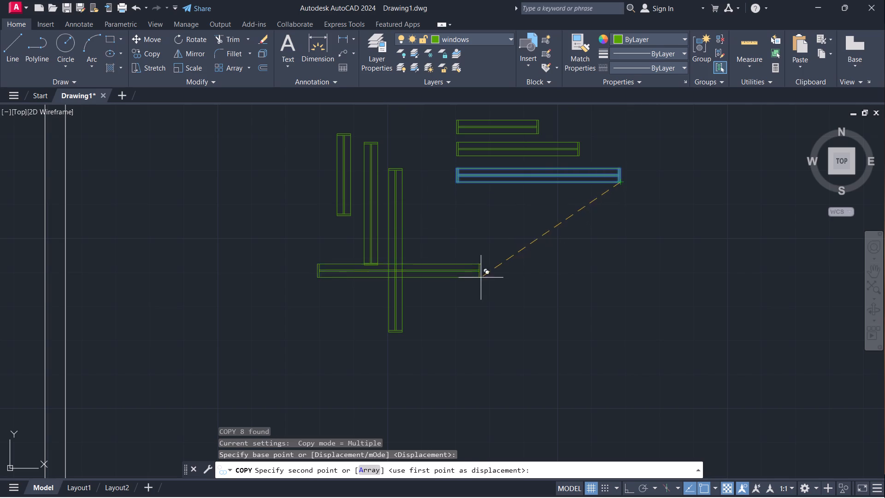
scroll(489, 272, down, 5)
middle_drag(472, 409, 482, 375)
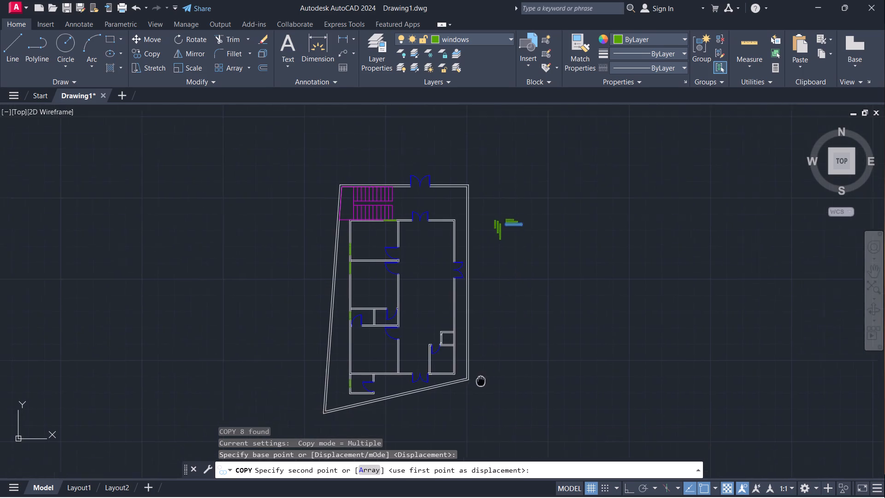
middle_drag(482, 375, 497, 308)
scroll(401, 303, up, 3)
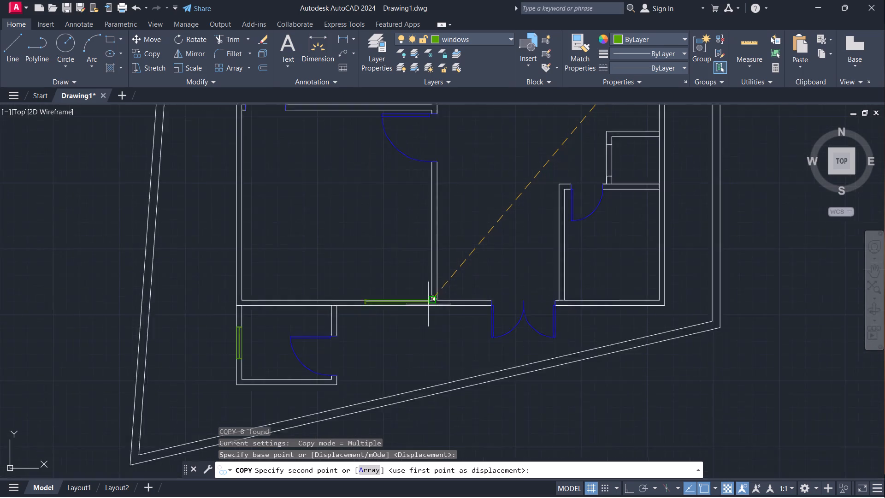
scroll(428, 304, up, 2)
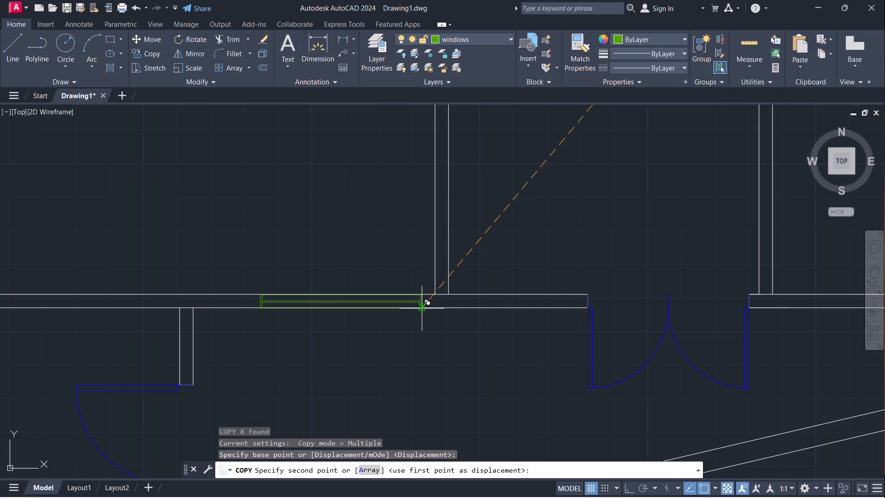
click(422, 308)
scroll(438, 215, down, 4)
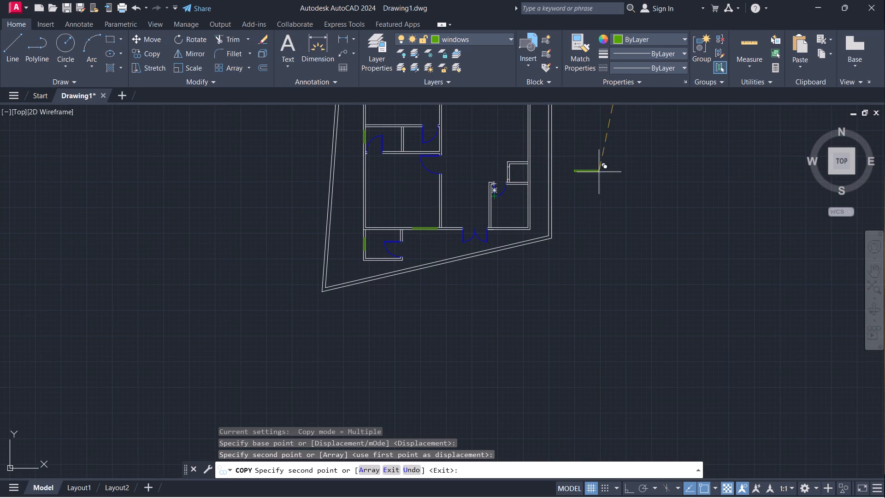
middle_drag(605, 194, 448, 386)
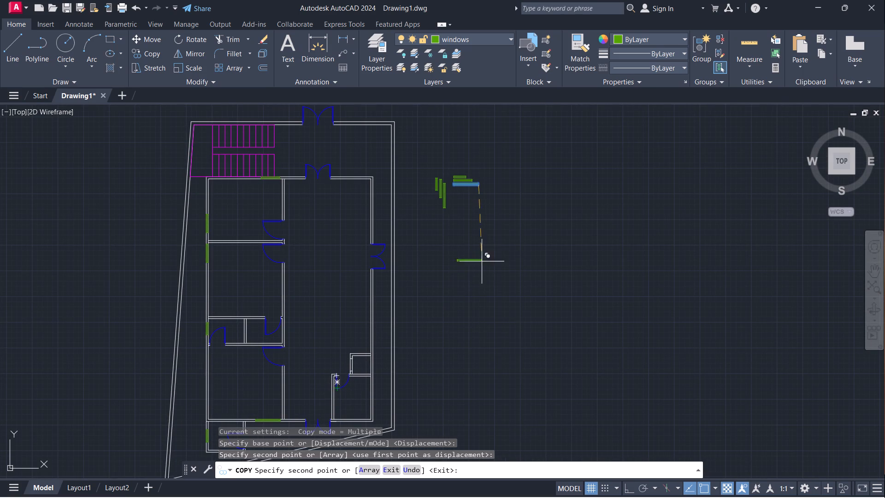
key(Escape)
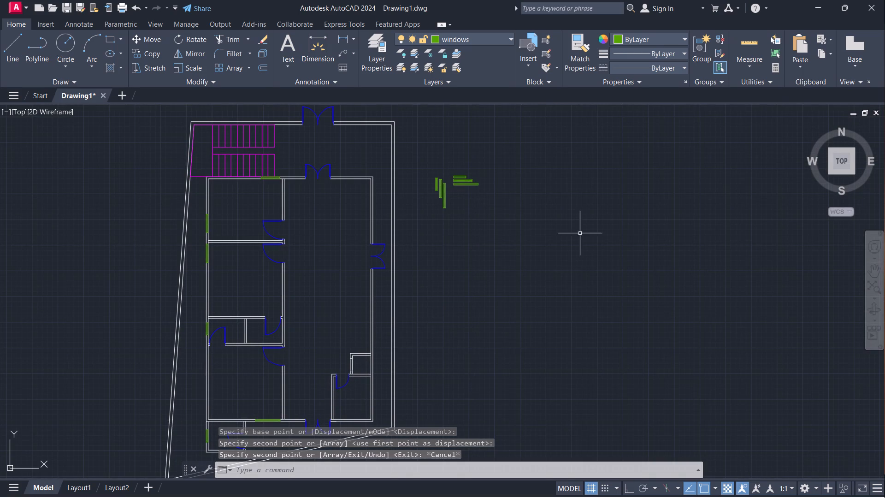
Copy the vertical 3' window from its northeast corner into the large southwest room's west wall, just south of the partition above.
scroll(436, 194, up, 2)
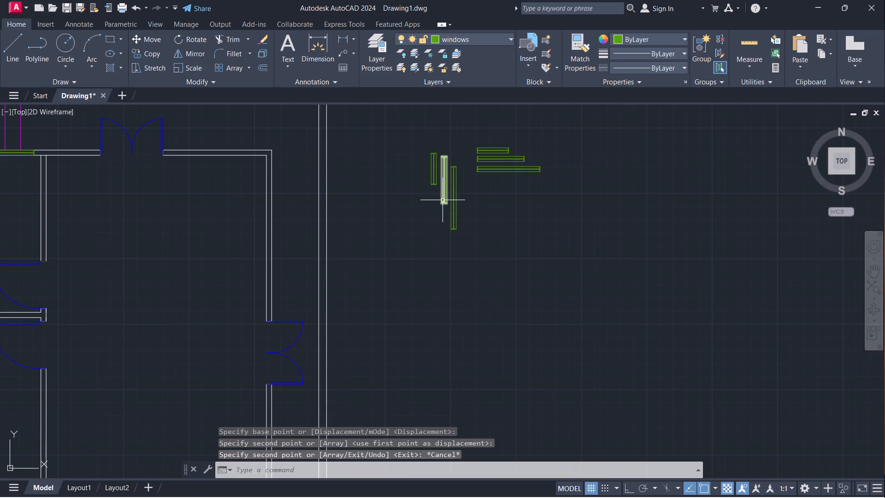
click(443, 201)
text(co)
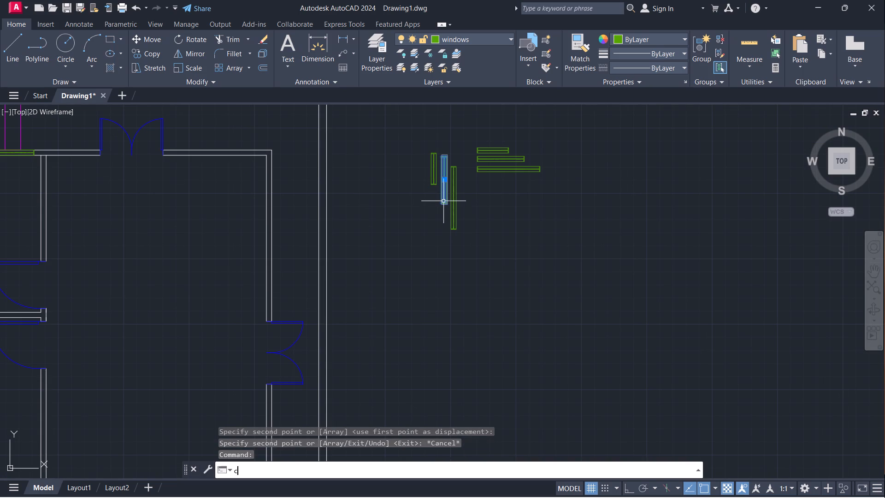
key(Return)
scroll(435, 200, up, 3)
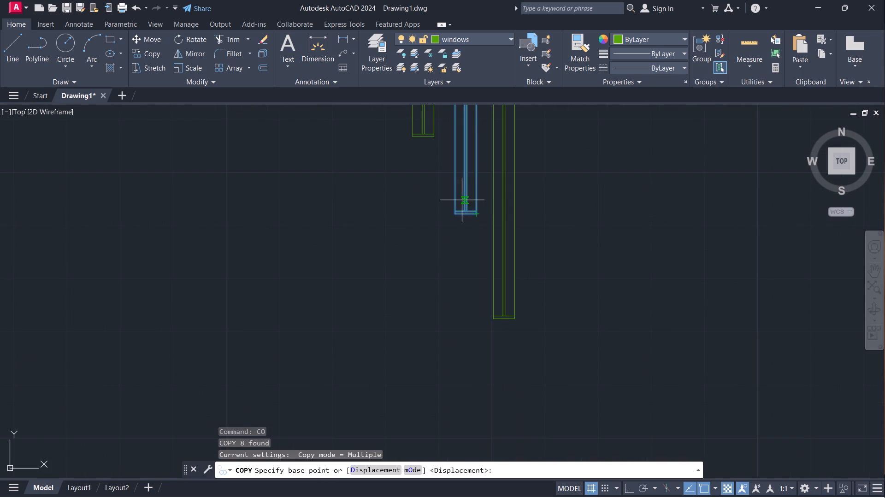
scroll(462, 200, down, 2)
scroll(467, 128, up, 5)
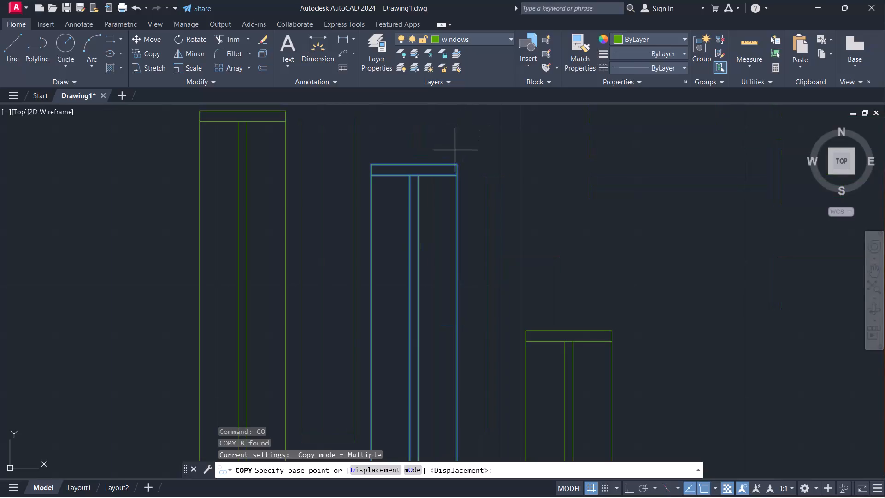
click(458, 168)
scroll(527, 213, down, 9)
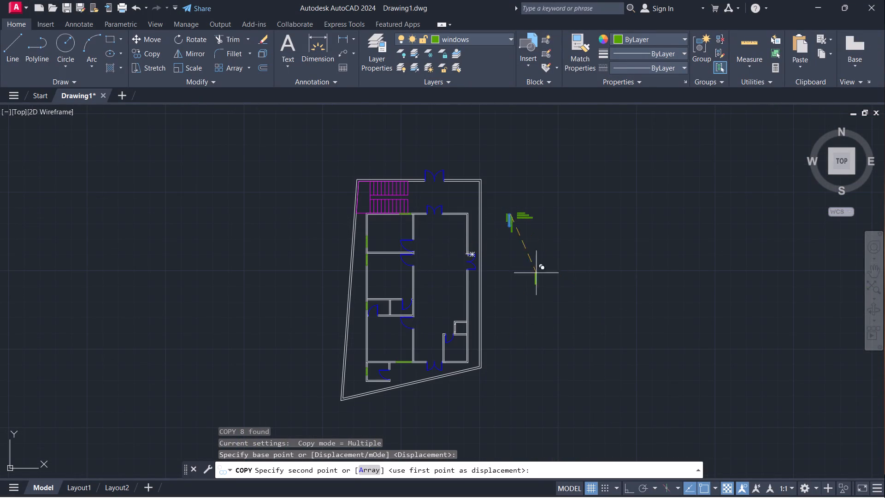
scroll(368, 330, up, 5)
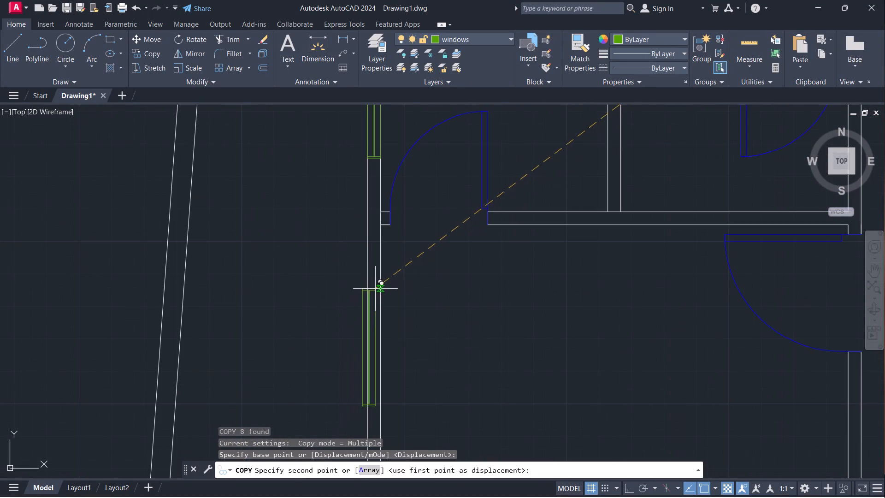
scroll(379, 234, up, 2)
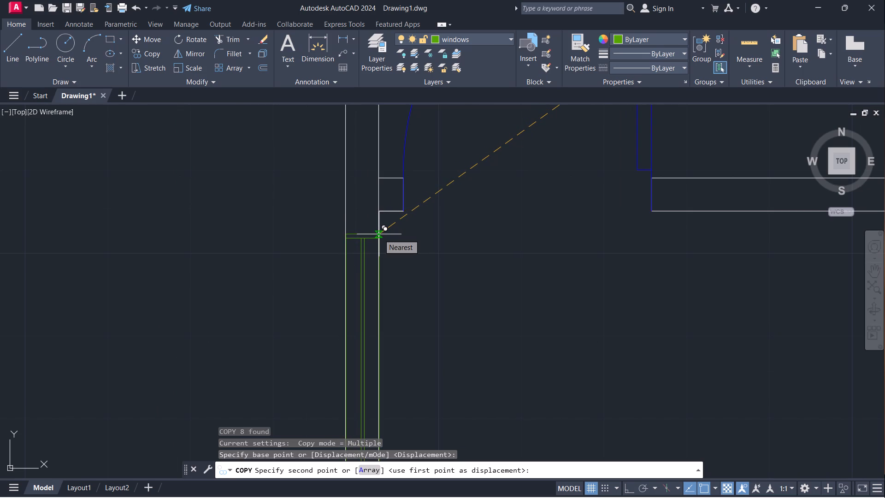
click(379, 234)
scroll(410, 213, down, 5)
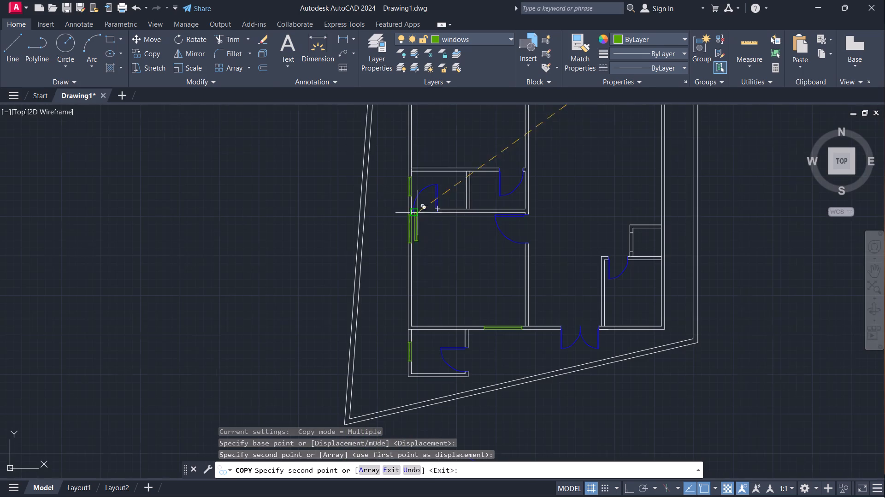
scroll(490, 255, down, 1)
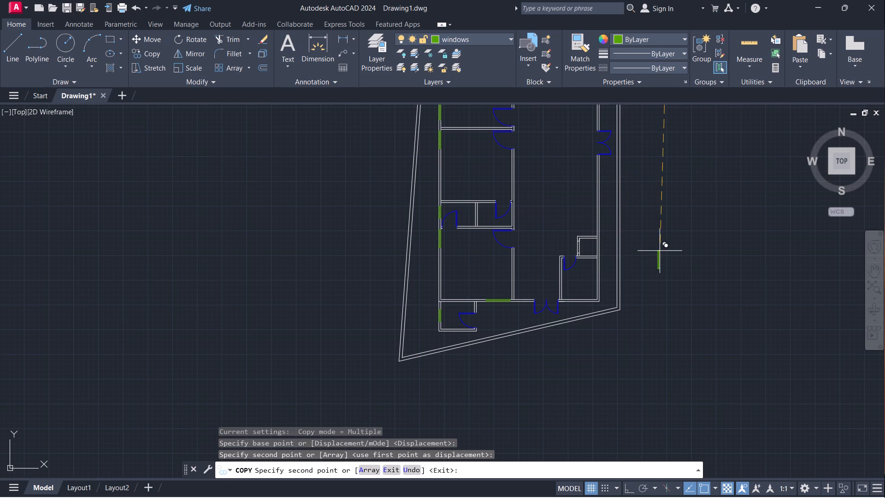
middle_drag(659, 251, 510, 366)
key(Escape)
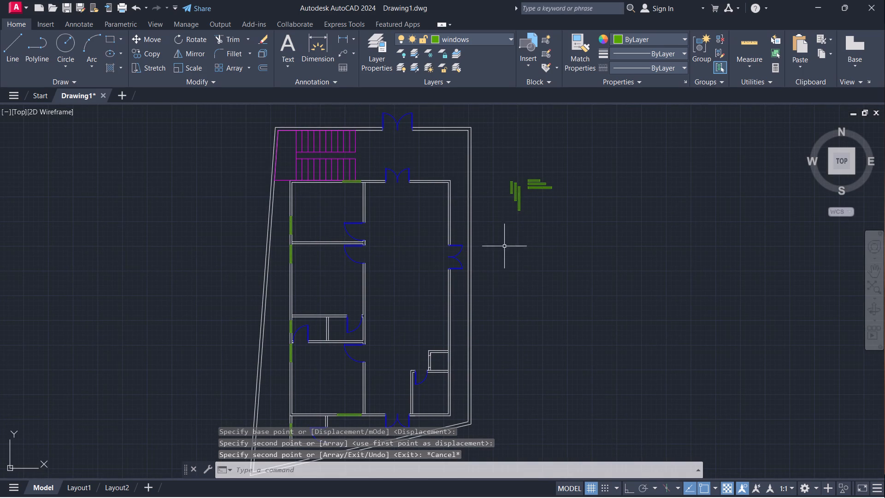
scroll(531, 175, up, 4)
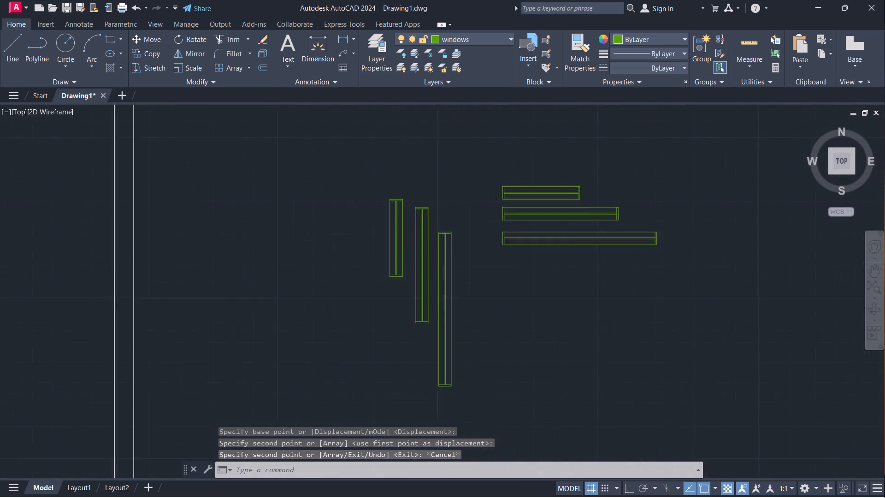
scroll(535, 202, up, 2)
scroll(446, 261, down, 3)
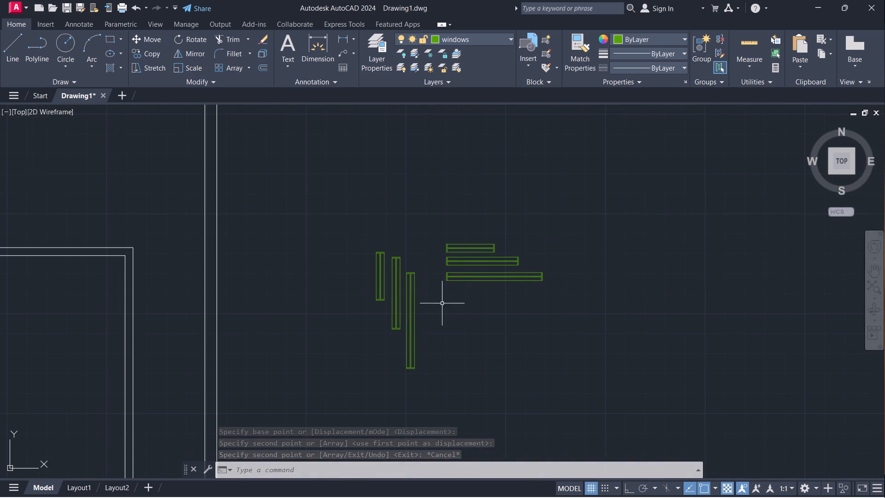
Copy the vertical 4' window from its northeast corner into the house's east wall, just south of the east double door.
middle_drag(442, 312, 459, 259)
scroll(451, 259, down, 1)
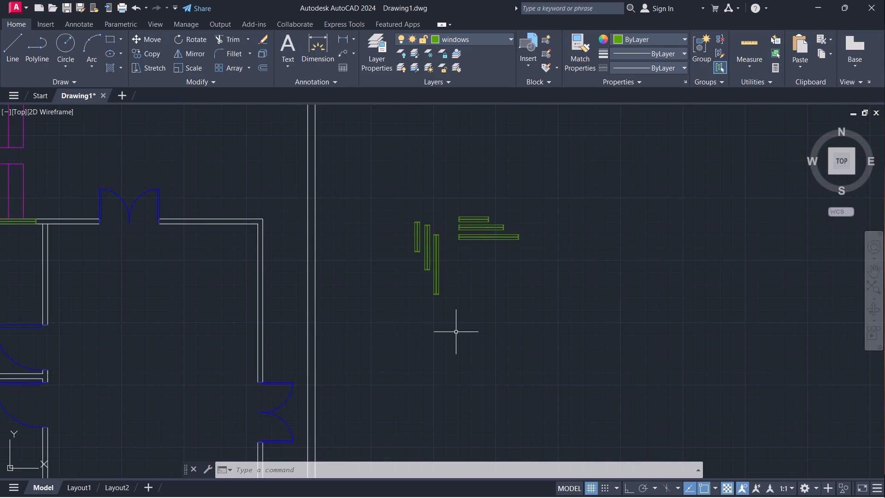
middle_drag(455, 333, 460, 282)
scroll(461, 274, down, 2)
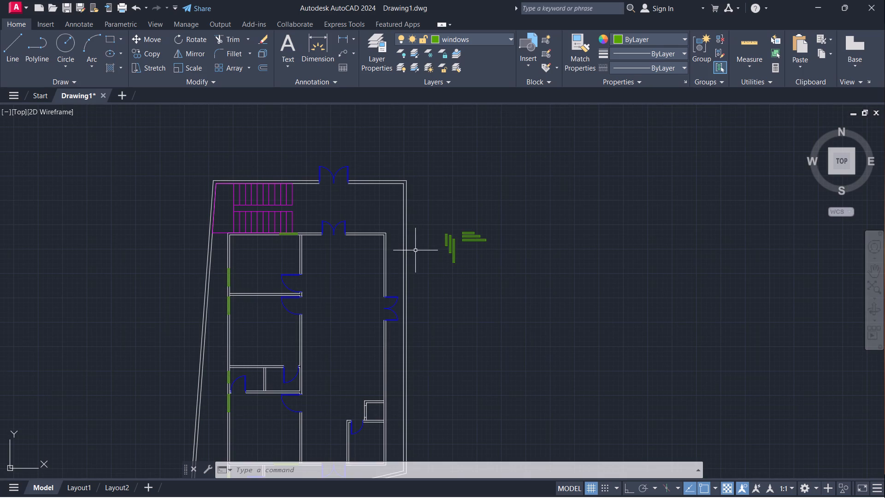
click(453, 256)
text(co)
key(Return)
scroll(453, 234, up, 5)
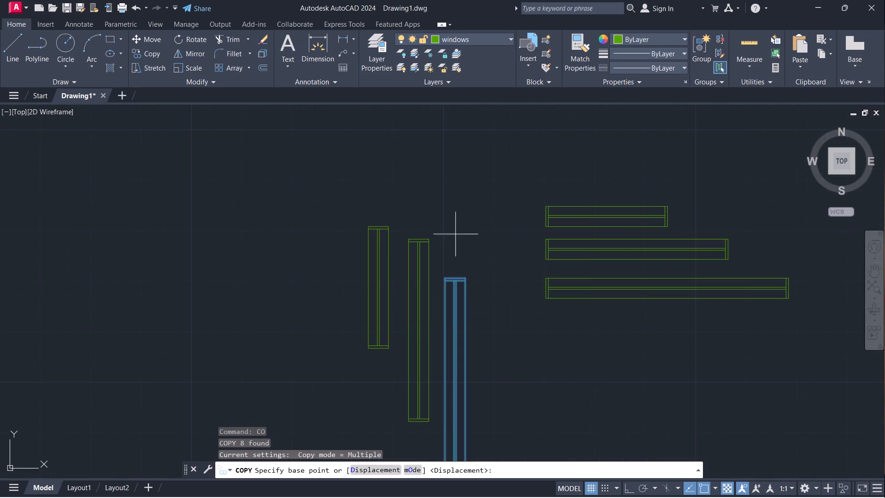
click(468, 277)
scroll(480, 268, down, 4)
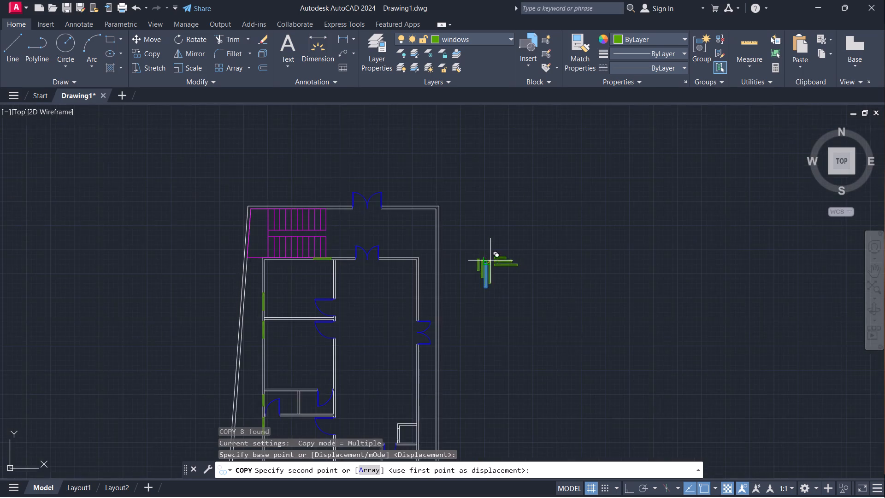
scroll(490, 261, down, 2)
scroll(439, 337, up, 3)
scroll(449, 294, up, 3)
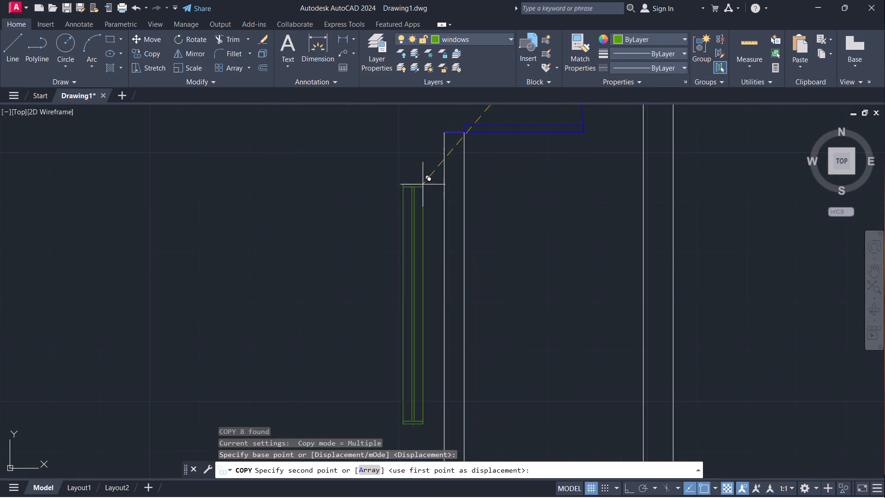
click(465, 171)
scroll(529, 195, down, 4)
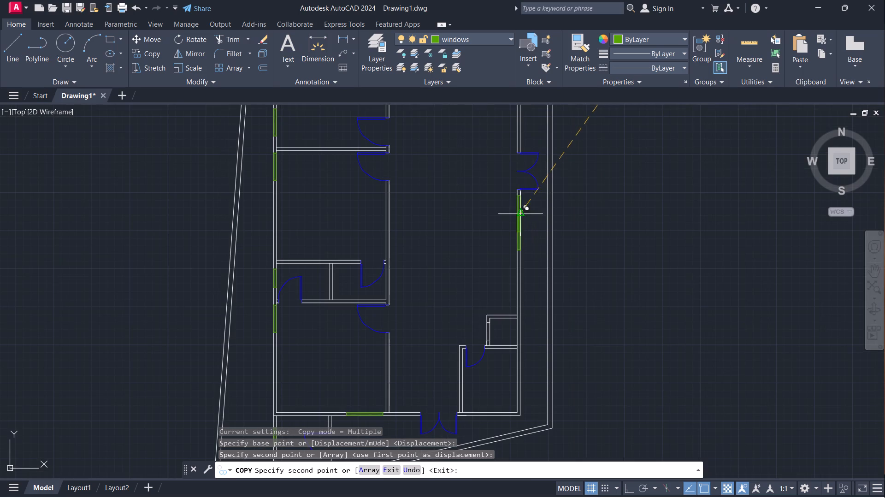
scroll(490, 268, down, 1)
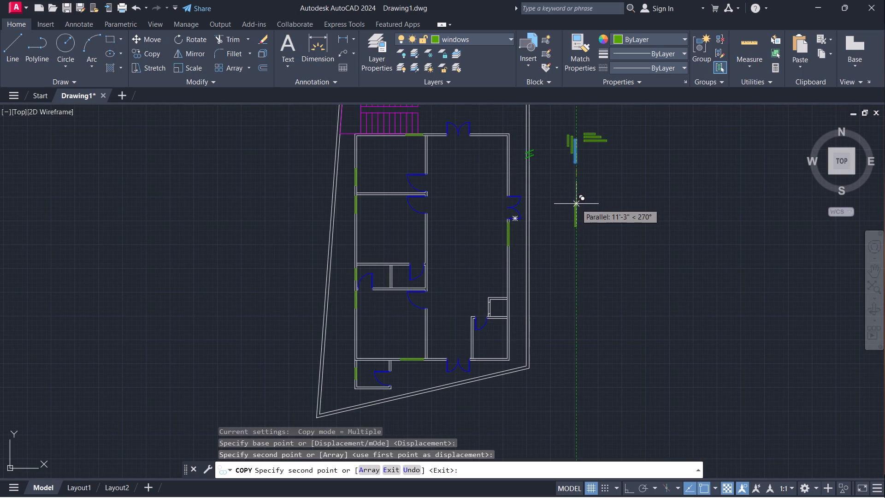
key(Escape)
Copy the horizontal 3' window from its northwest corner into the house's north wall, east of the north double door.
scroll(572, 186, down, 1)
middle_drag(572, 186, 501, 293)
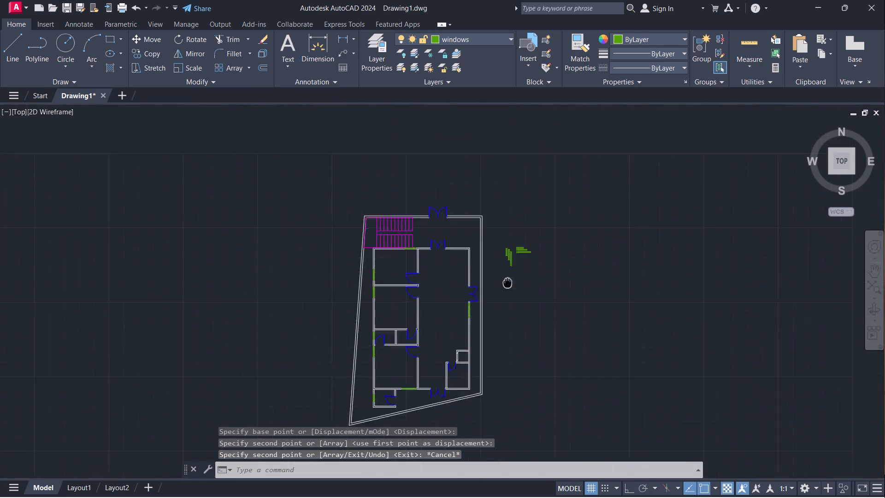
middle_drag(501, 293, 497, 304)
scroll(506, 271, up, 2)
scroll(460, 284, up, 2)
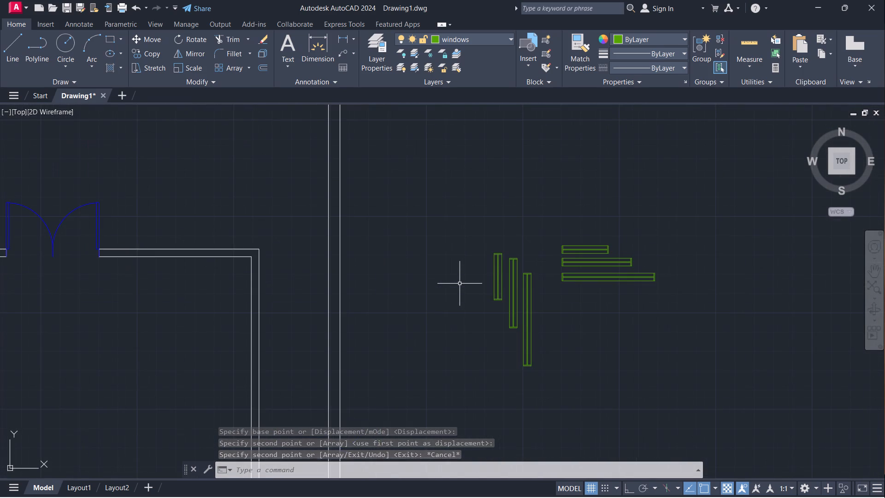
click(563, 259)
text(co)
key(Return)
click(558, 258)
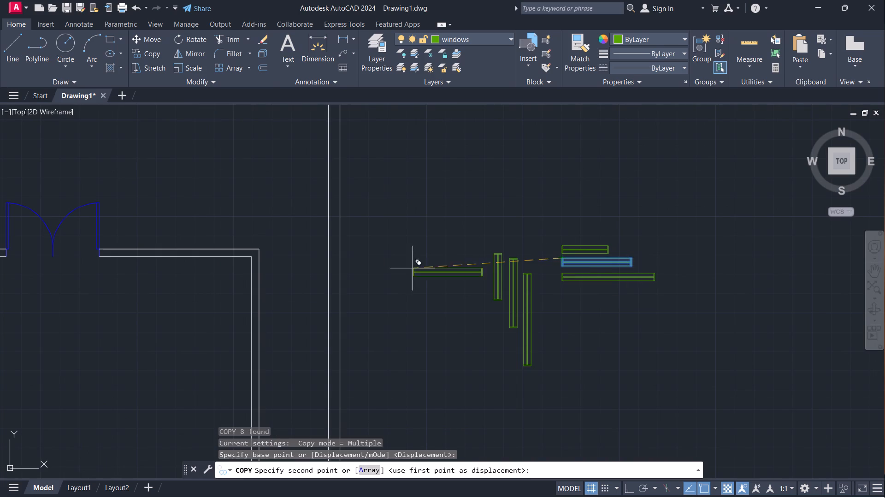
middle_drag(247, 231, 250, 231)
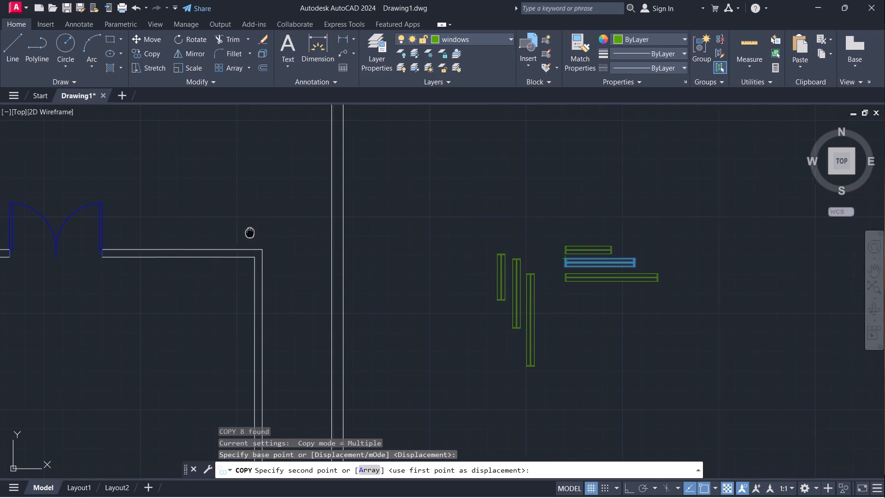
middle_drag(250, 231, 384, 234)
scroll(271, 252, up, 2)
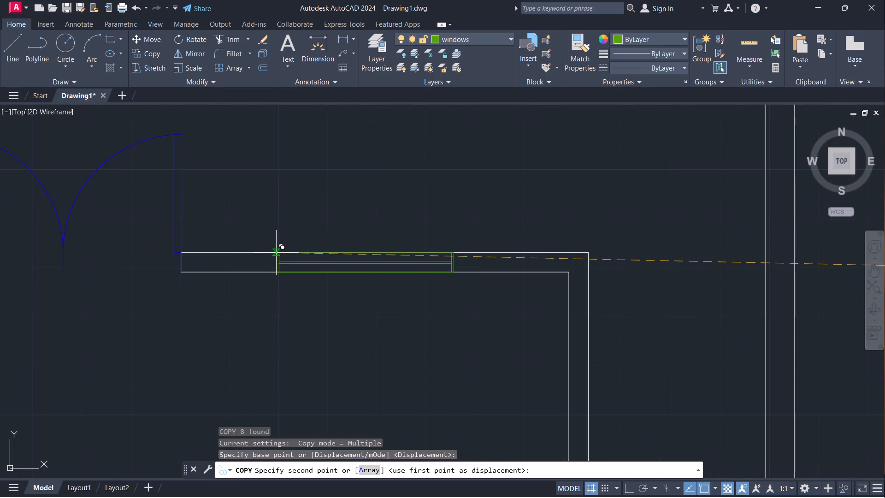
click(276, 253)
key(Escape)
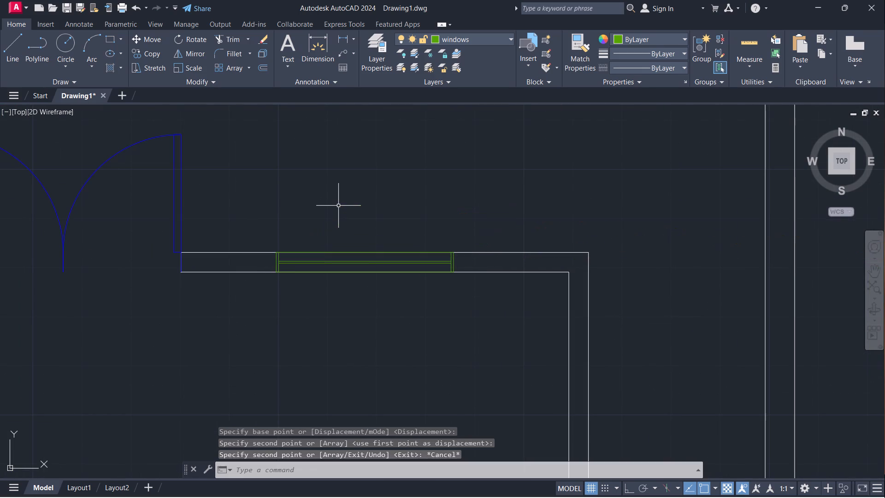
Trim the short wall line crossing the foot of the southeast room's west partition, beside the south double door.
scroll(339, 206, down, 4)
scroll(363, 237, down, 1)
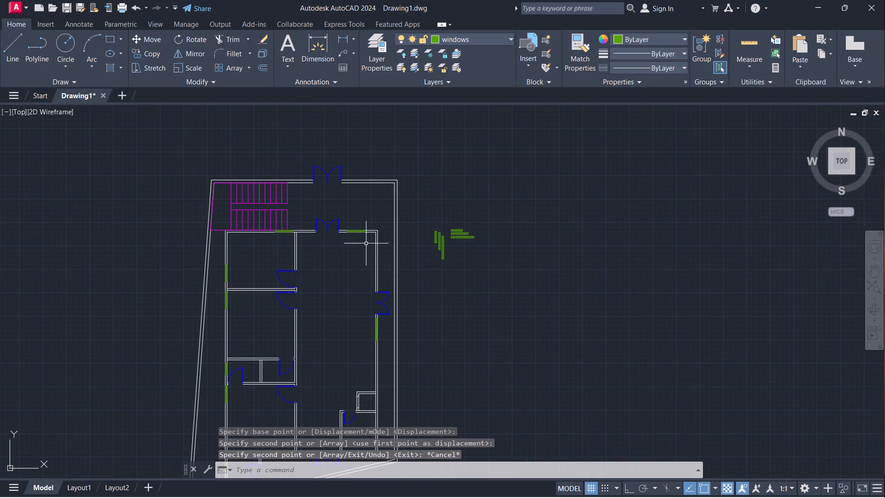
scroll(367, 251, down, 1)
middle_drag(346, 314, 366, 285)
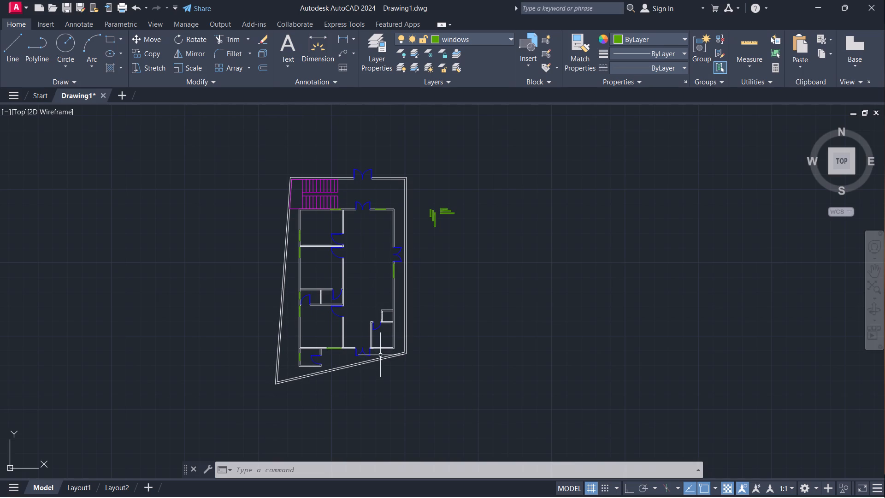
scroll(385, 347, up, 1)
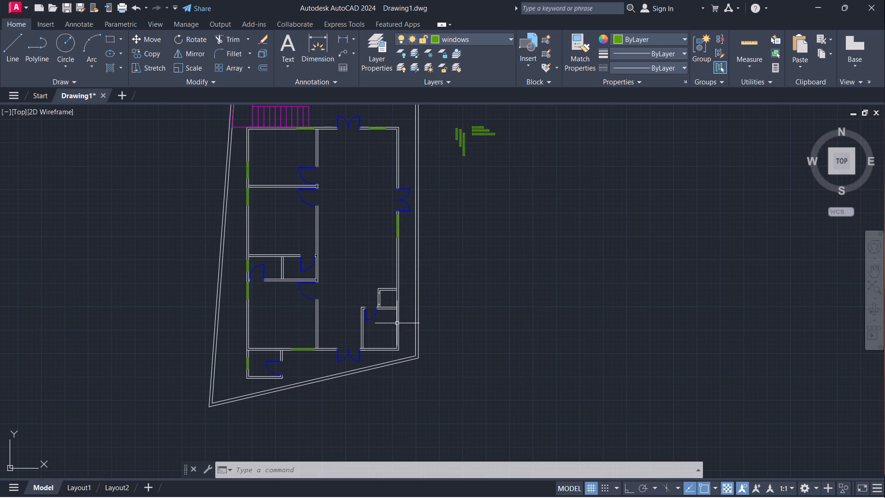
scroll(404, 343, up, 3)
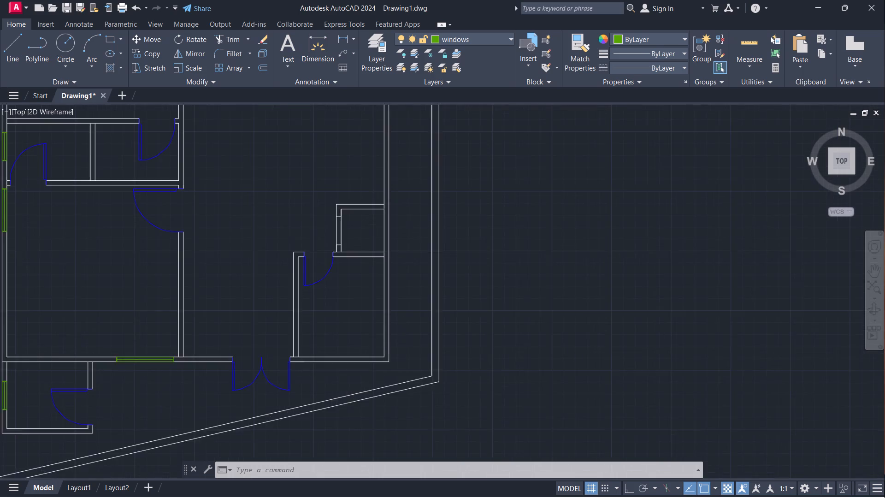
scroll(257, 368, up, 1)
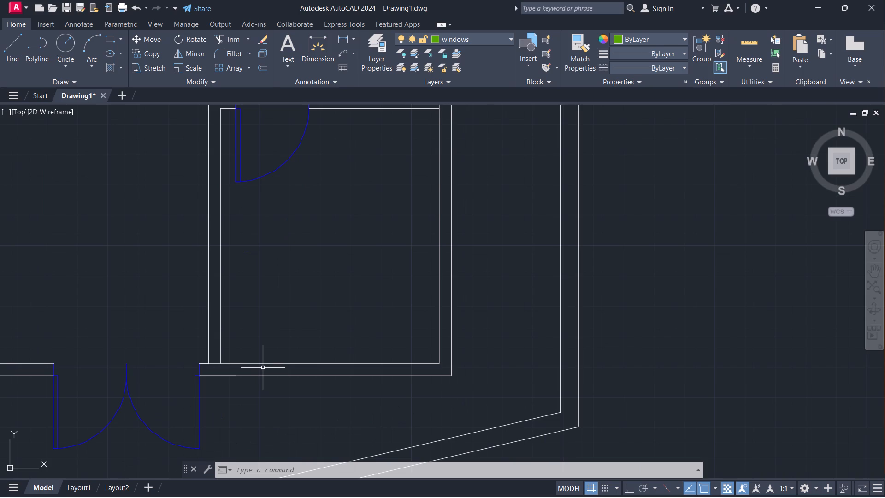
text(tr)
key(Return)
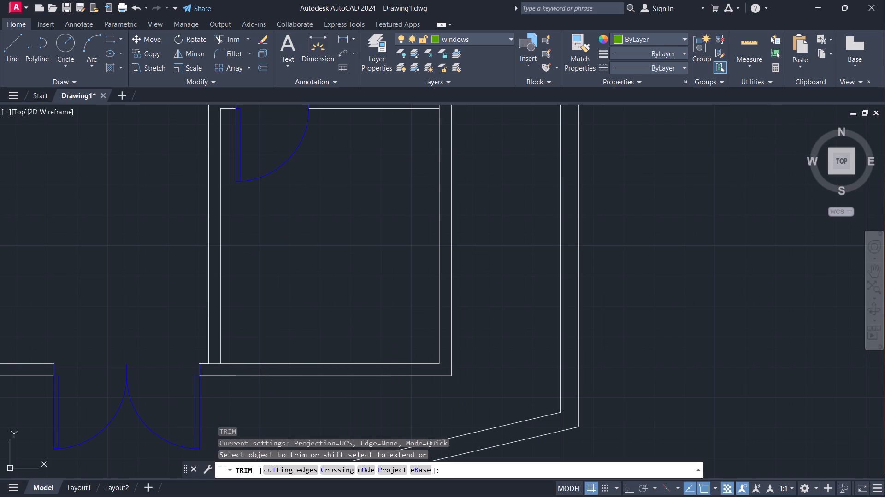
click(213, 362)
scroll(301, 273, down, 2)
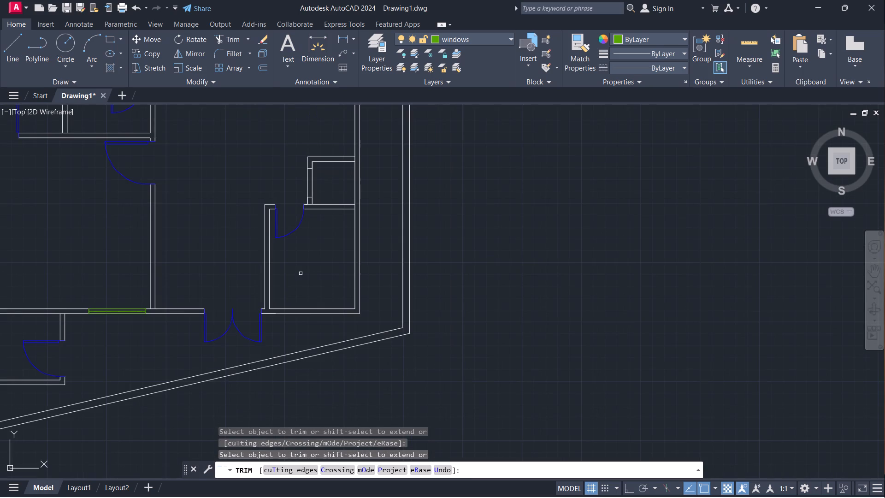
key(Escape)
Copy the vertical 2' window from its northeast corner into the southeast room's east wall, just south of the room's north partition.
scroll(369, 213, down, 1)
middle_drag(457, 188, 458, 192)
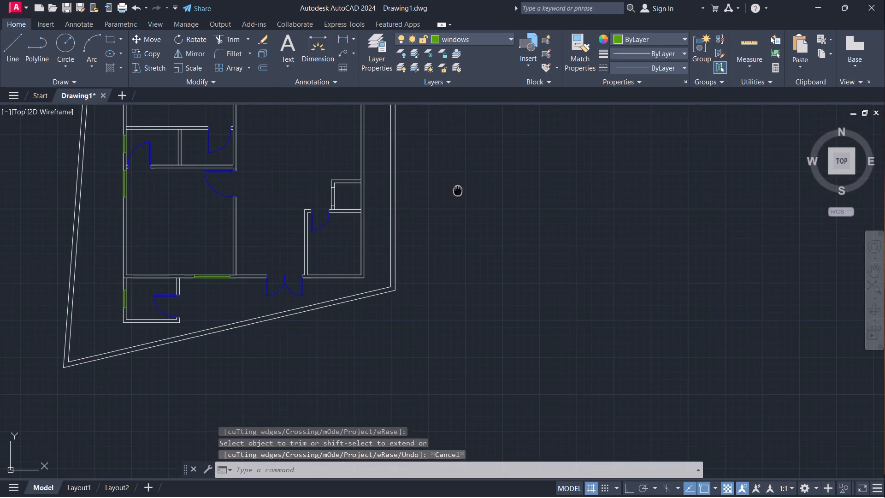
middle_drag(458, 192, 423, 303)
scroll(536, 219, down, 2)
scroll(486, 145, up, 3)
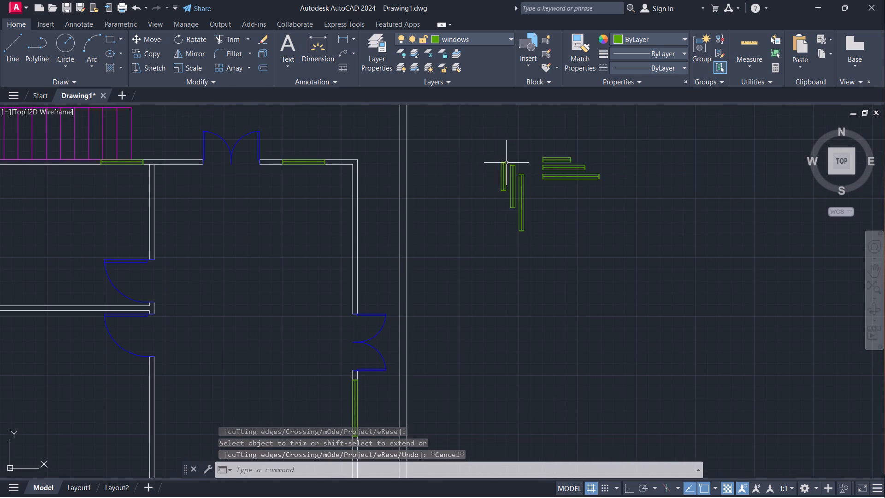
click(505, 163)
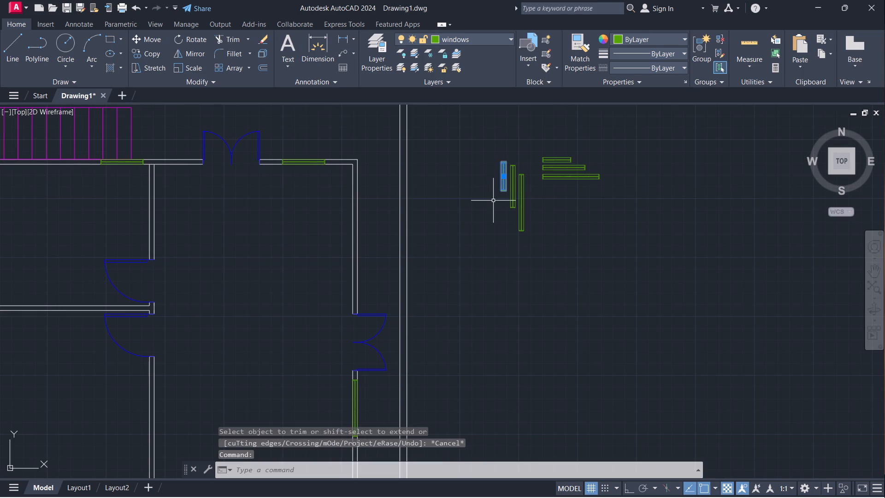
text(co)
key(Return)
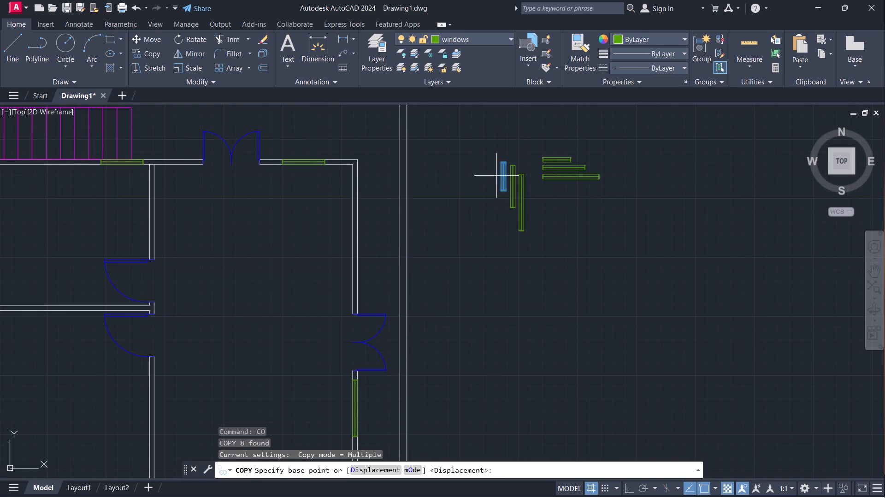
click(508, 160)
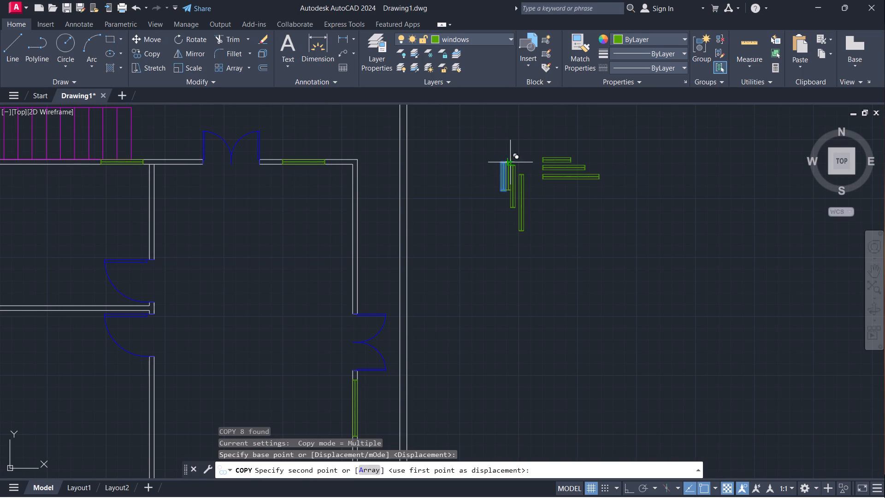
scroll(434, 333, down, 2)
middle_drag(443, 389, 419, 220)
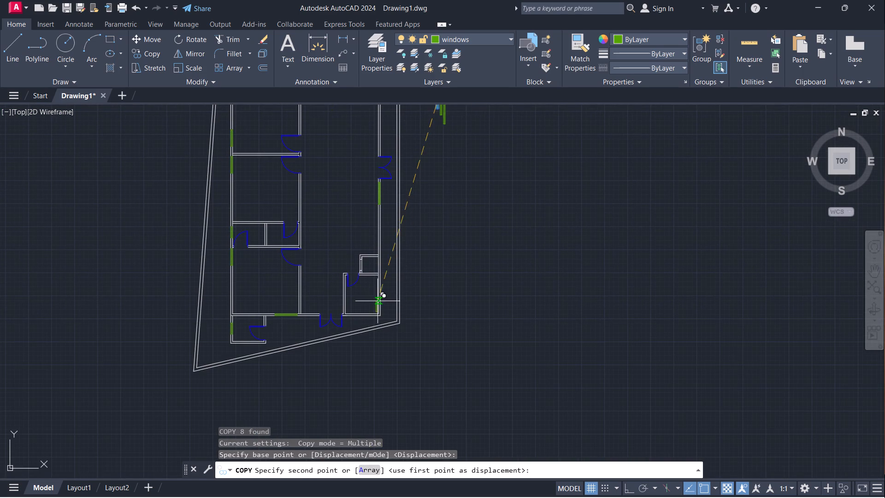
scroll(378, 286, up, 5)
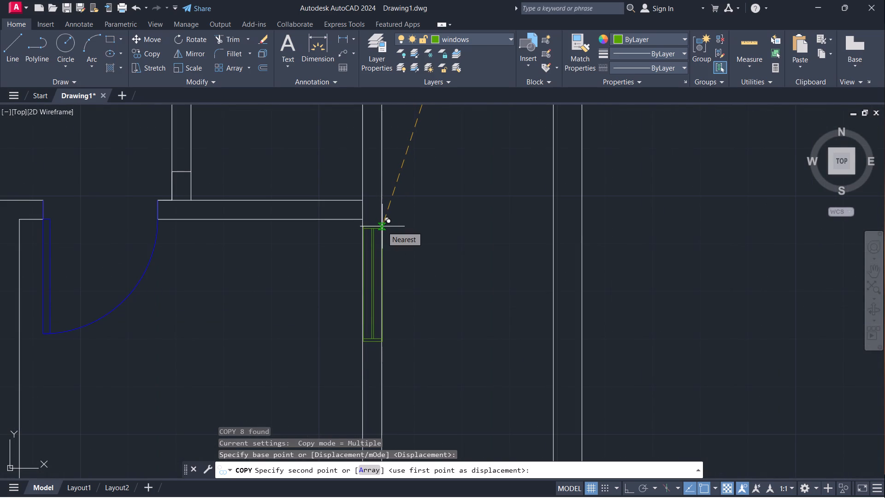
click(382, 226)
scroll(444, 225, down, 2)
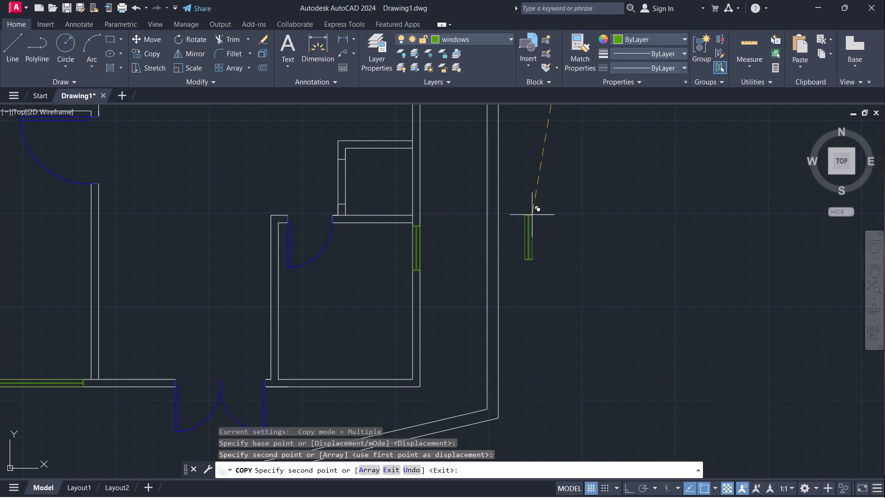
key(Escape)
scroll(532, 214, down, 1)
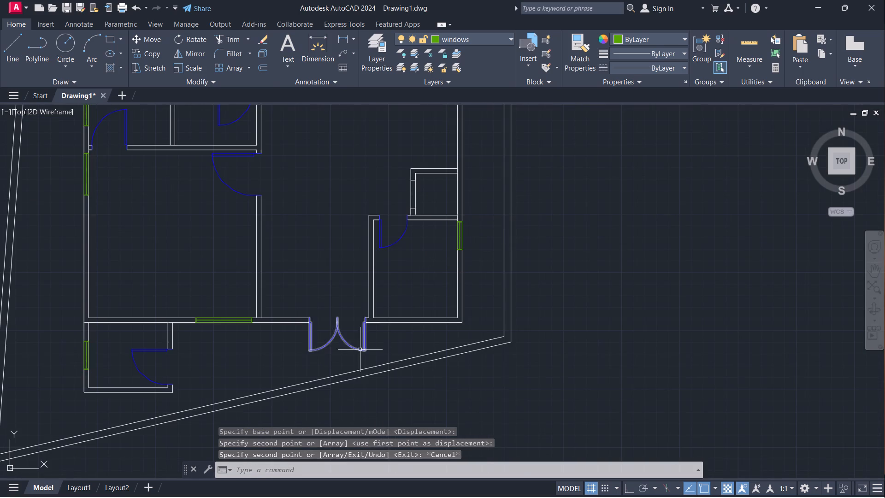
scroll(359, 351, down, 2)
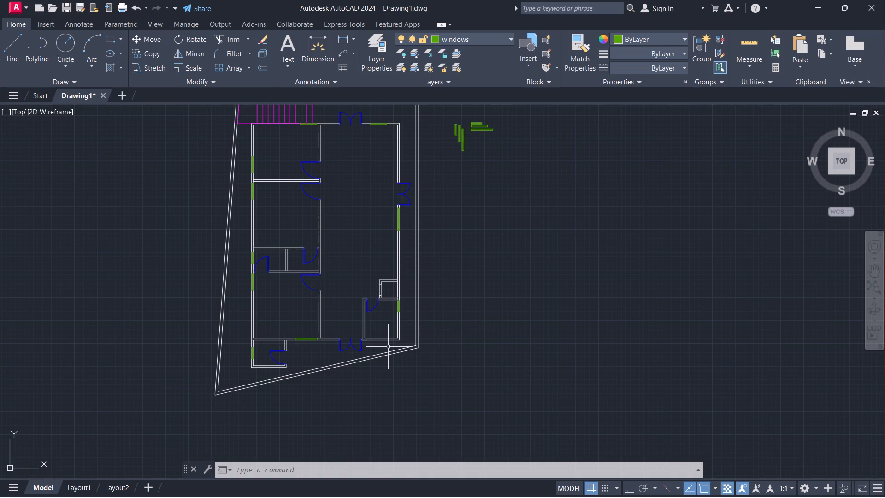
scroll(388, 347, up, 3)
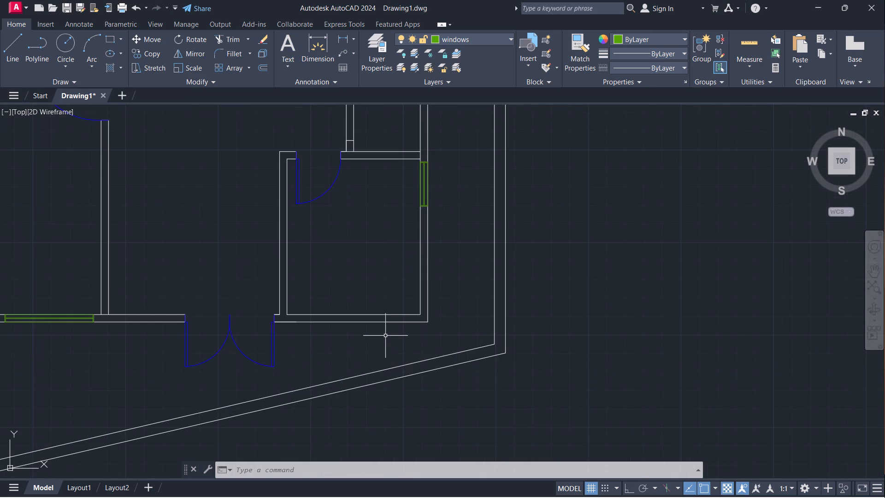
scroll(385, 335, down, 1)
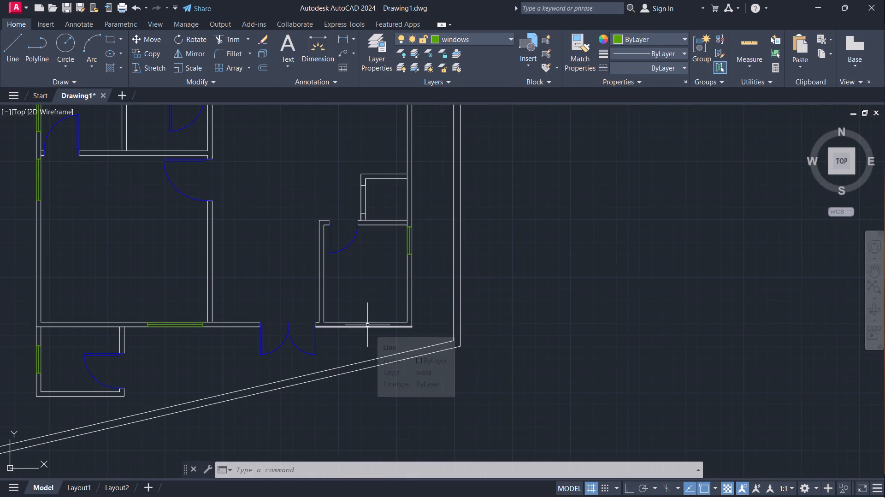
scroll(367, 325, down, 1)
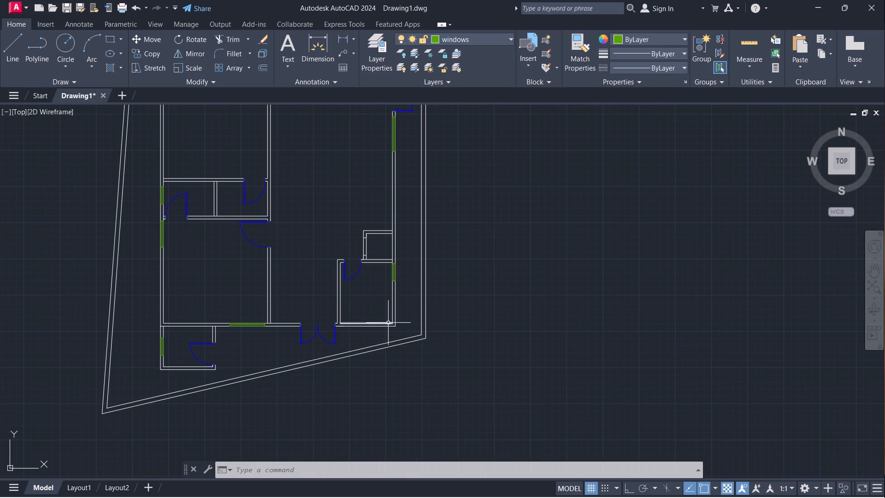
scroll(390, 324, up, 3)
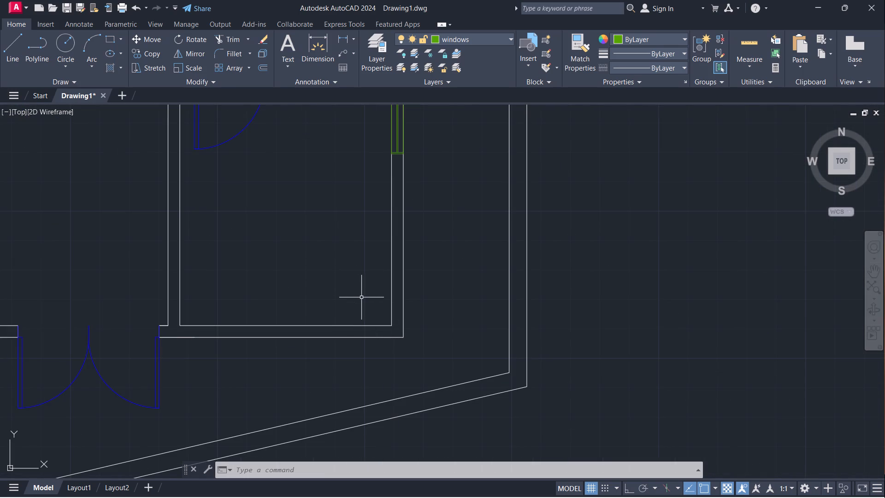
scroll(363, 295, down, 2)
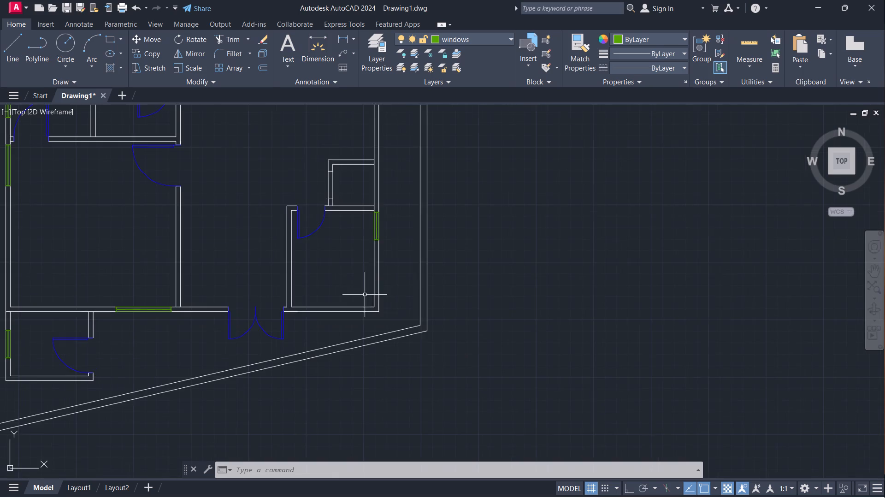
Inspect the whole floor plan, especially the east wall and the rooms, for walls that still need windows.
scroll(363, 274, down, 1)
scroll(385, 216, down, 2)
middle_drag(385, 216, 370, 273)
scroll(366, 222, up, 2)
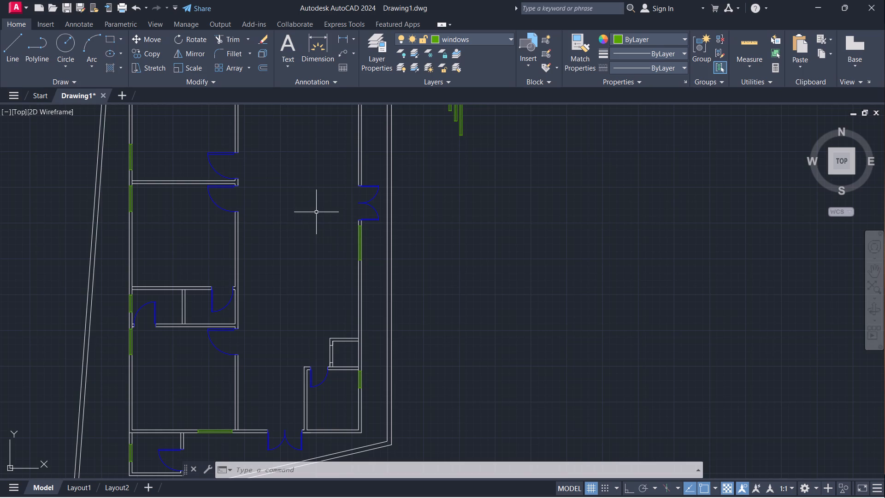
scroll(352, 342, up, 2)
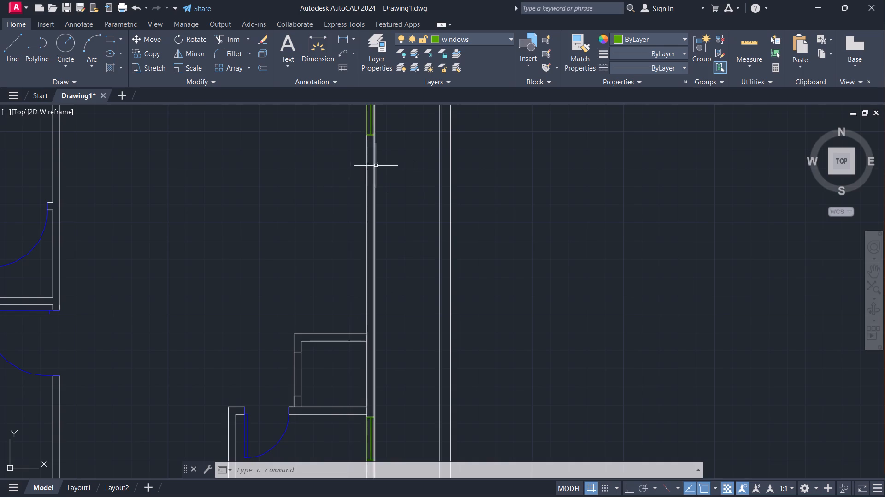
scroll(400, 163, down, 2)
middle_drag(415, 181, 452, 257)
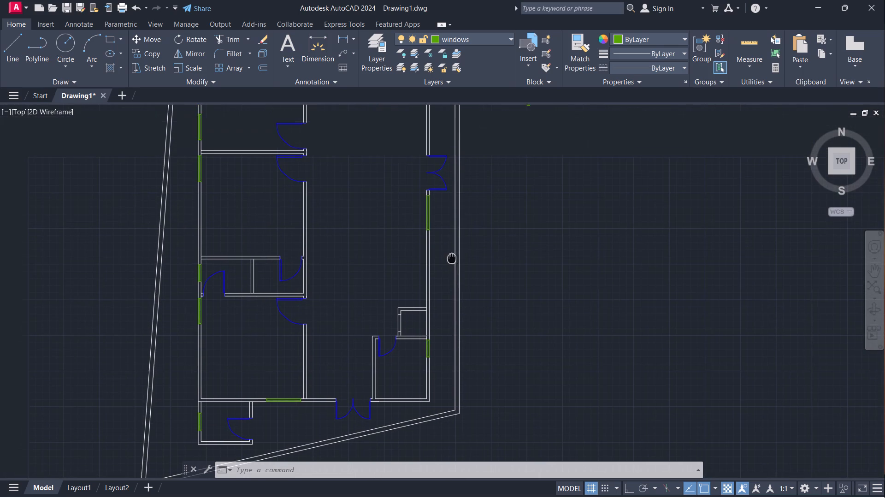
scroll(432, 249, down, 1)
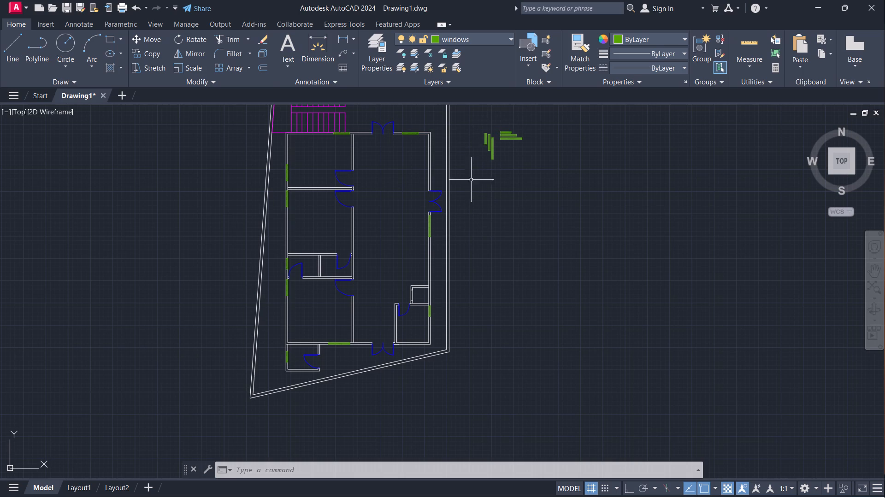
middle_drag(495, 267, 490, 285)
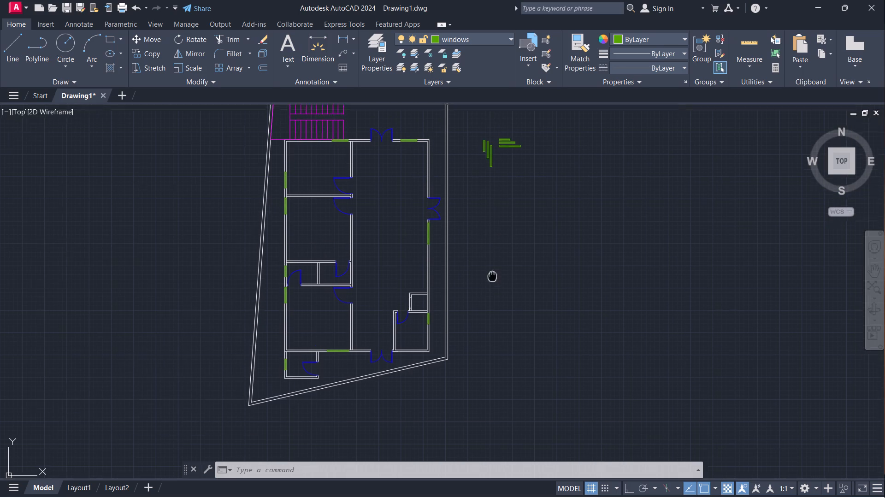
middle_drag(490, 285, 479, 338)
scroll(401, 326, up, 1)
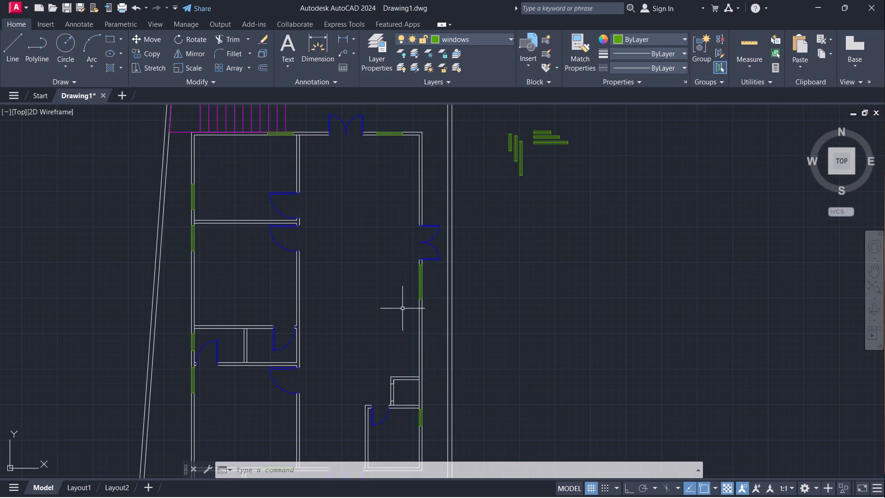
scroll(414, 290, down, 1)
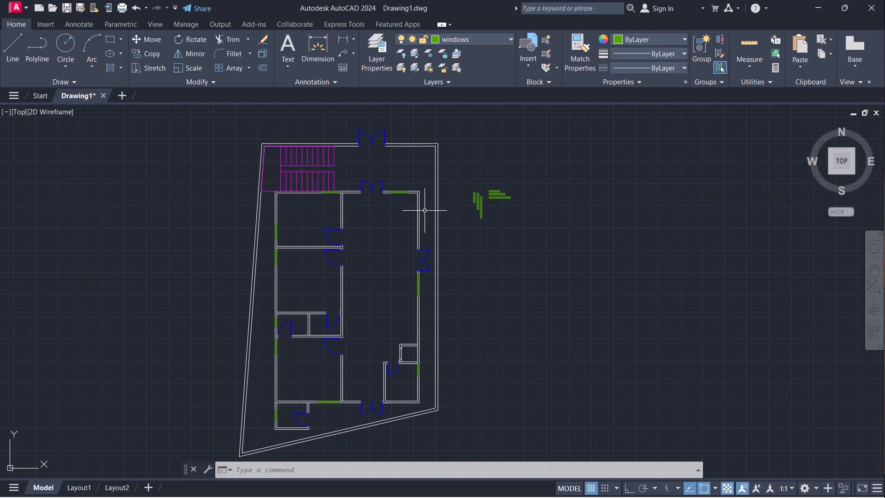
scroll(425, 212, up, 2)
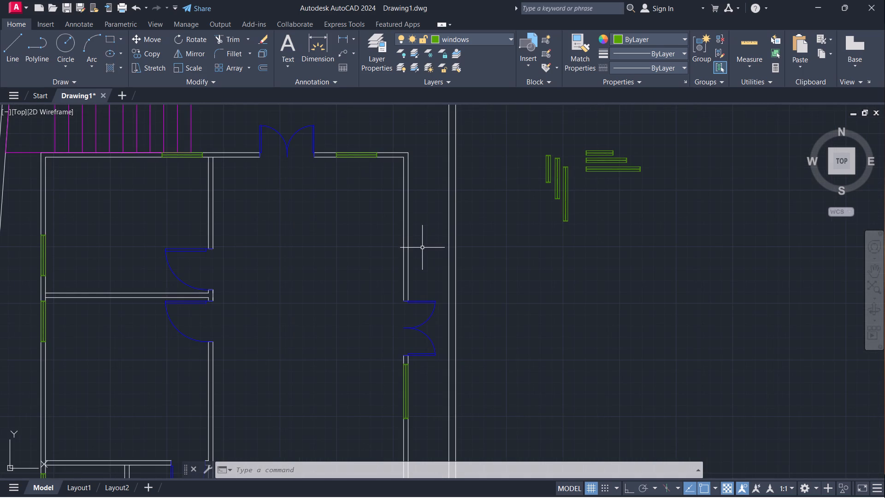
scroll(423, 248, down, 1)
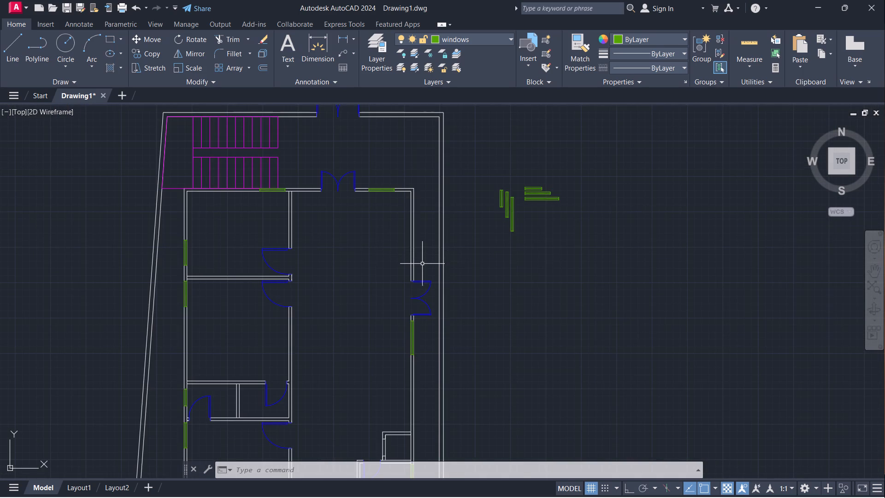
scroll(415, 277, down, 1)
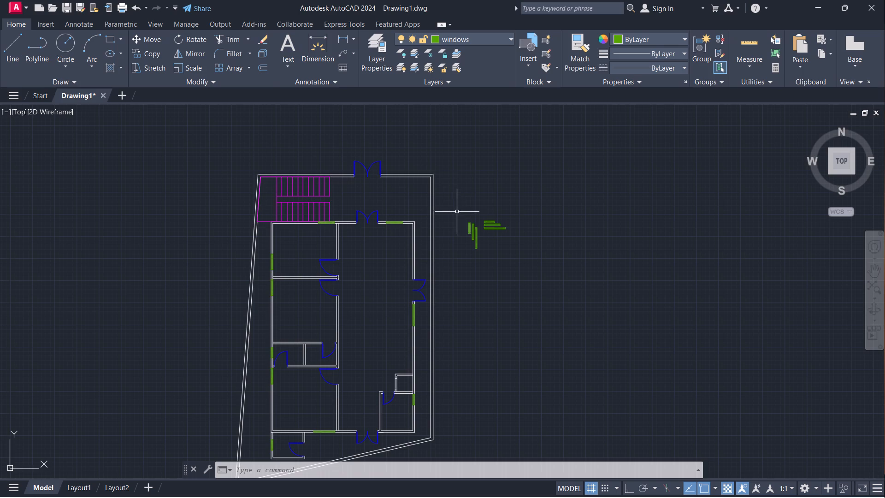
Copy the vertical 3' window from its northeast corner into the house's east wall, just north of the east double door.
scroll(470, 211, up, 4)
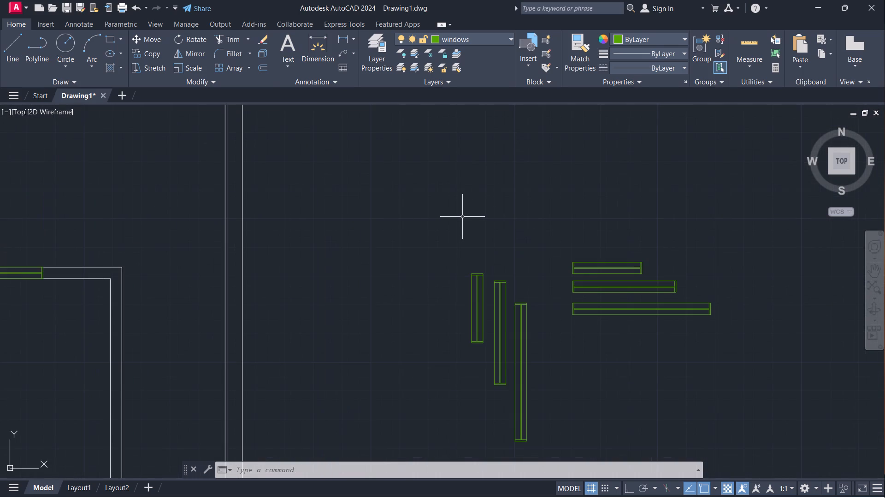
scroll(475, 248, down, 3)
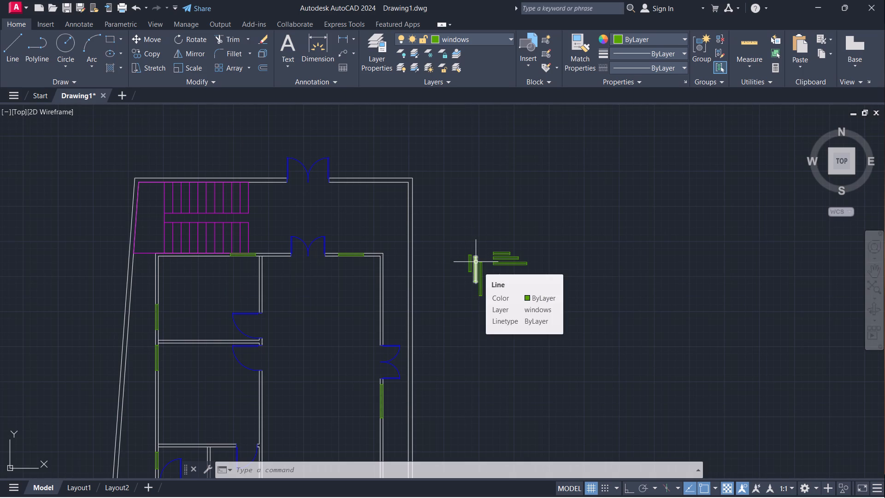
click(476, 262)
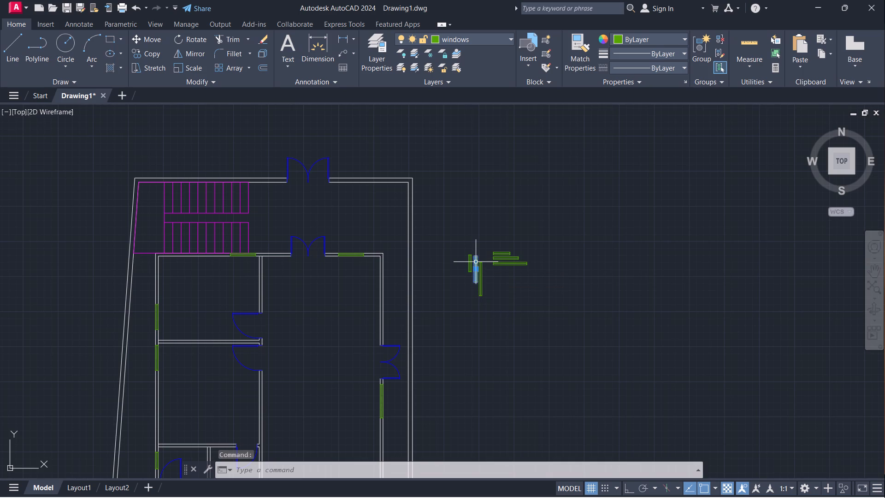
text(co)
key(Return)
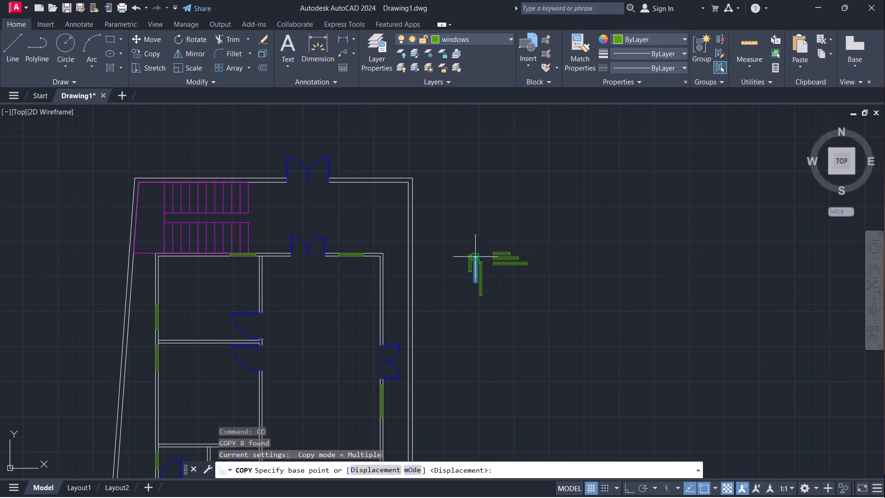
scroll(473, 256, up, 3)
click(490, 258)
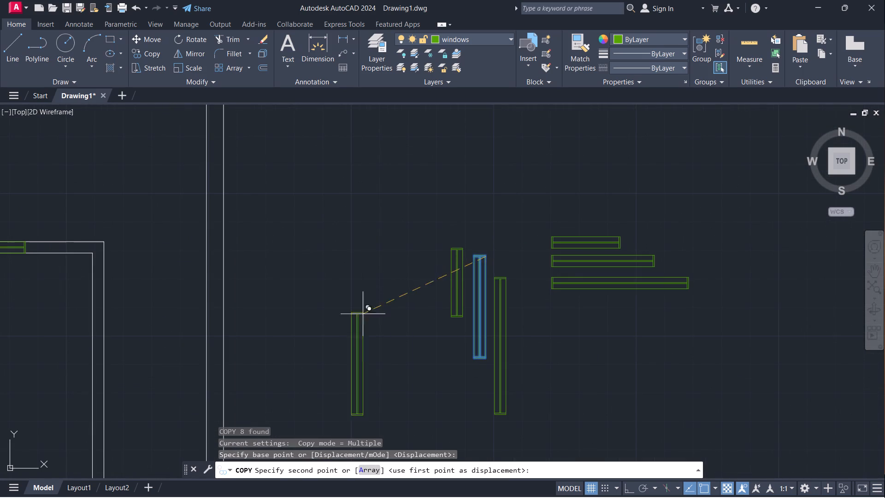
scroll(357, 290, down, 3)
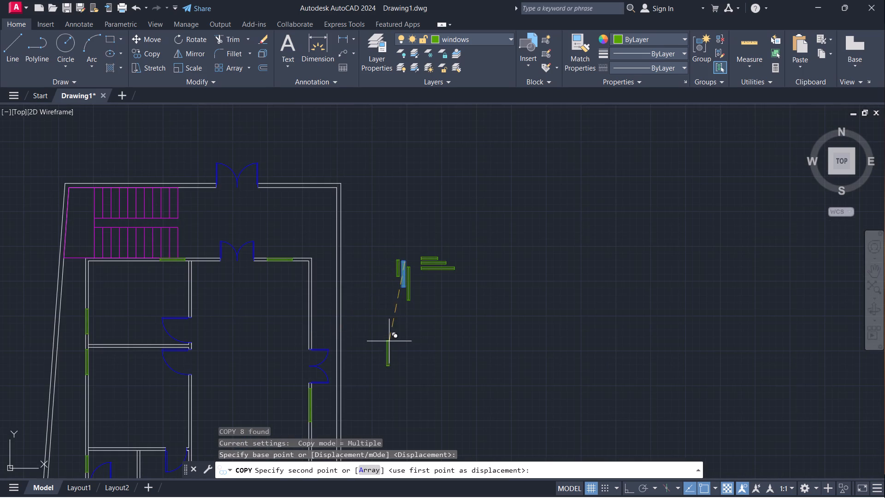
middle_drag(395, 334, 505, 266)
scroll(413, 250, up, 3)
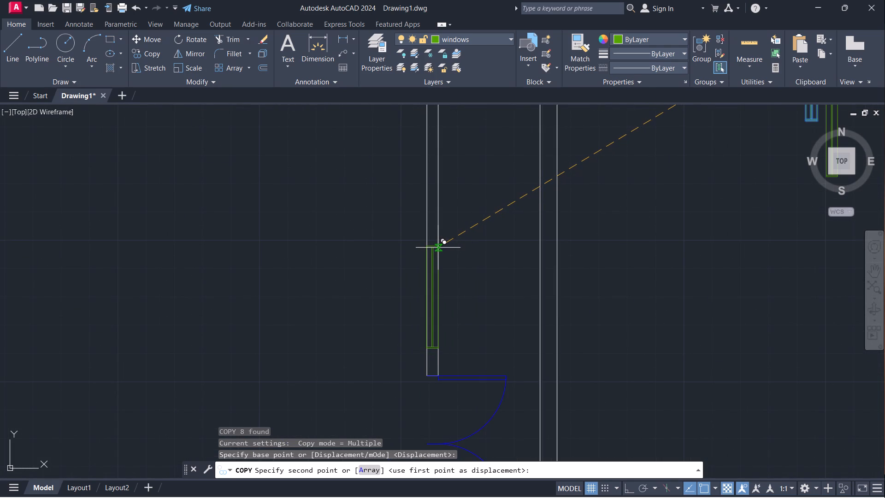
click(438, 248)
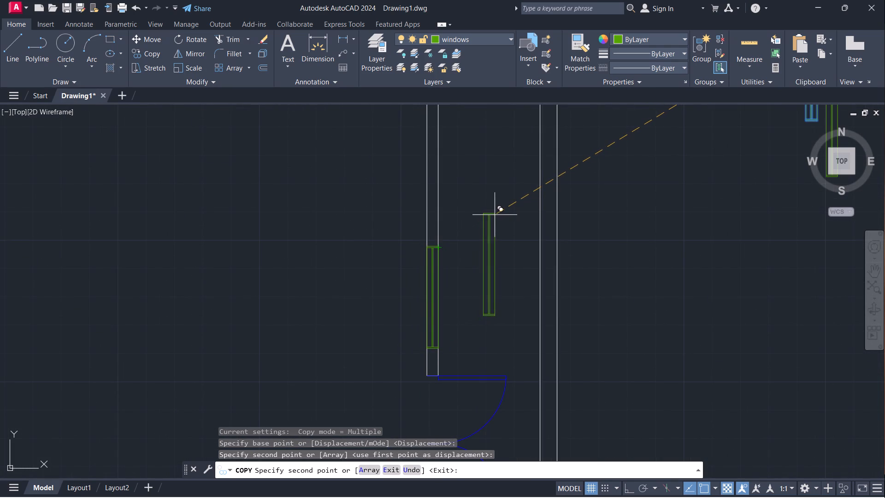
key(Escape)
scroll(515, 196, down, 3)
scroll(572, 201, down, 1)
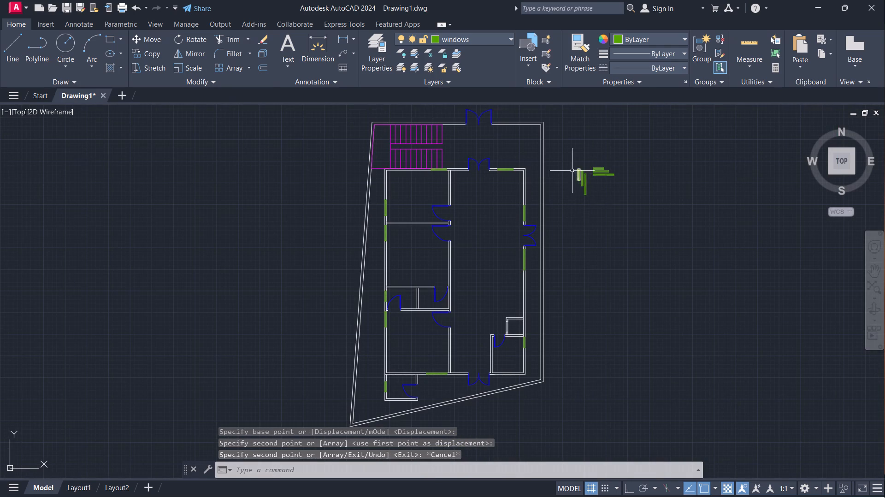
Select all the prepared horizontal and vertical windows standing outside the plot, east of the boundary wall.
middle_drag(614, 236, 544, 246)
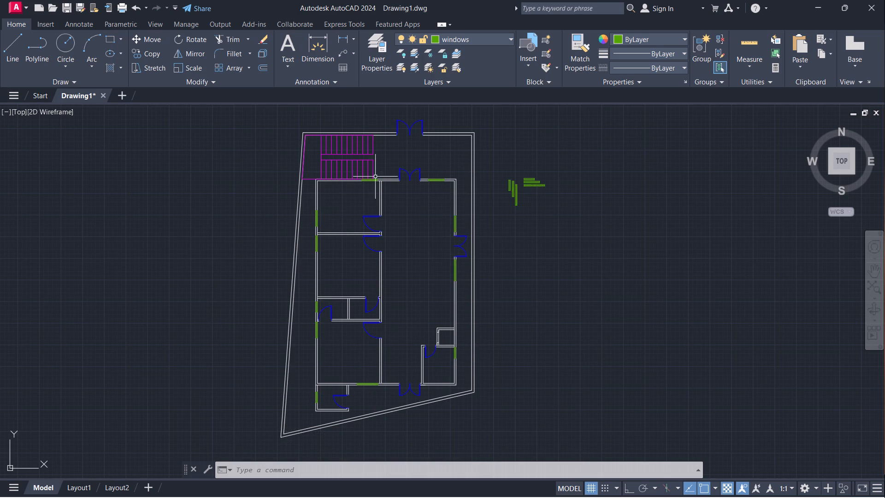
click(494, 162)
click(618, 241)
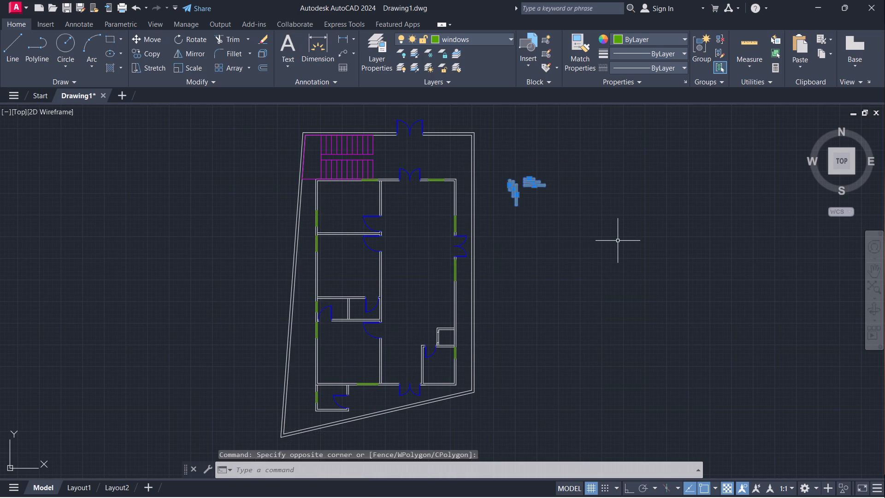
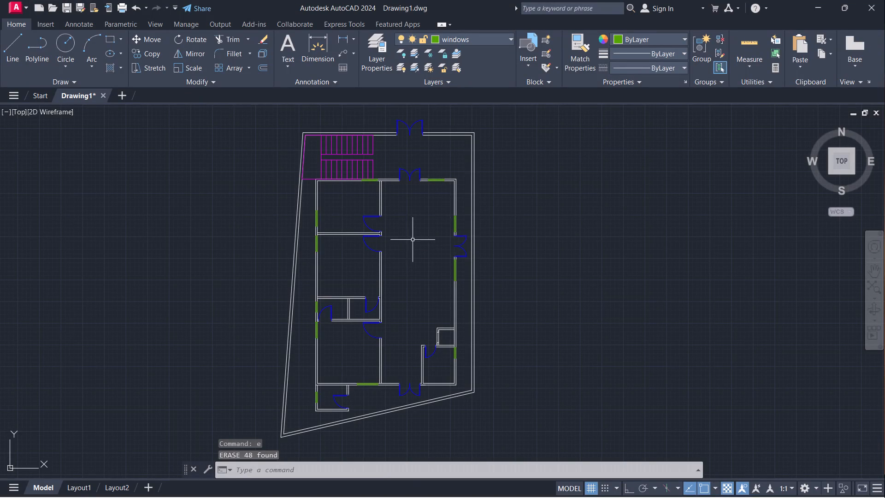
Draw two crossing diagonal lines corner to corner across the opening in the west wall of the small square enclosure by the house's east wall.
scroll(413, 239, up, 1)
scroll(413, 237, down, 1)
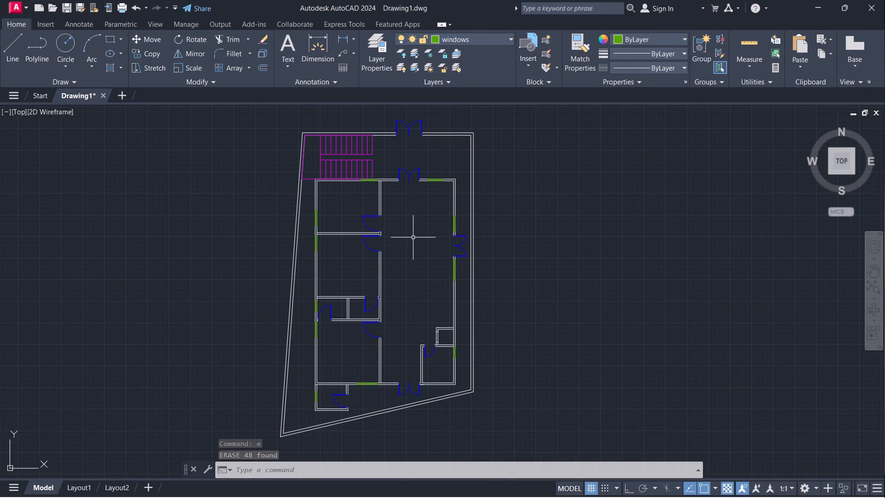
middle_drag(413, 263, 400, 236)
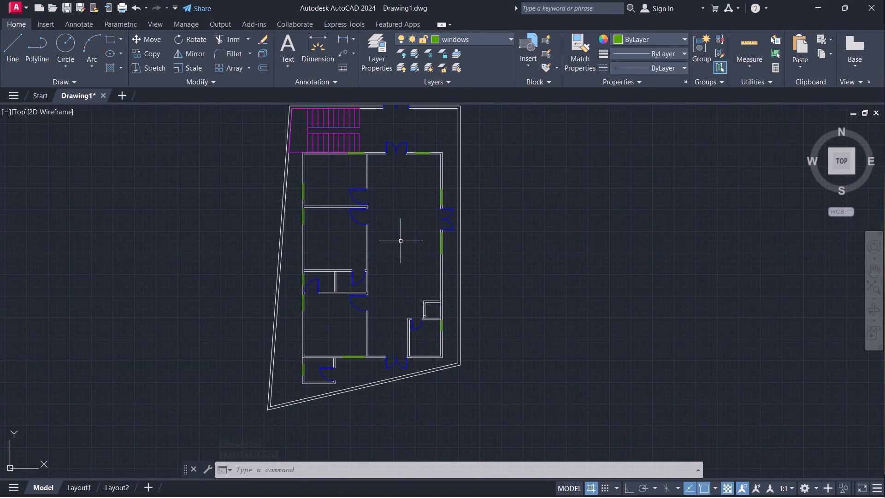
scroll(408, 230, up, 1)
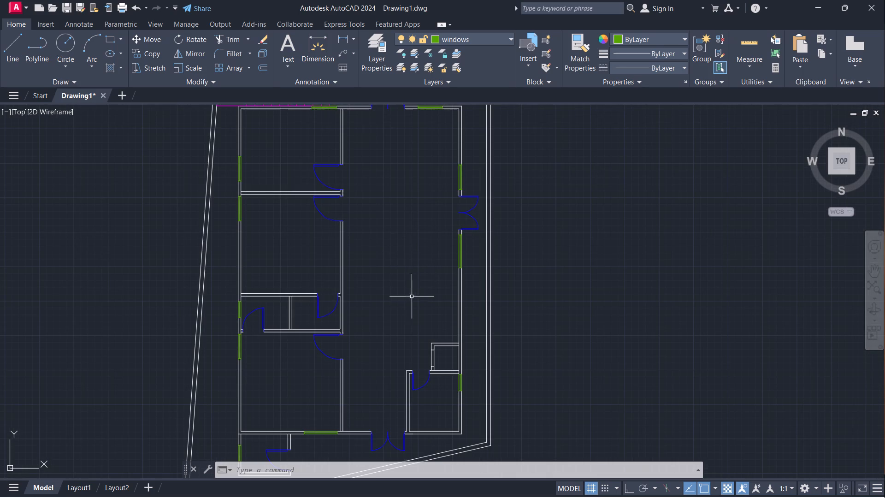
key(l)
key(Return)
scroll(437, 376, up, 3)
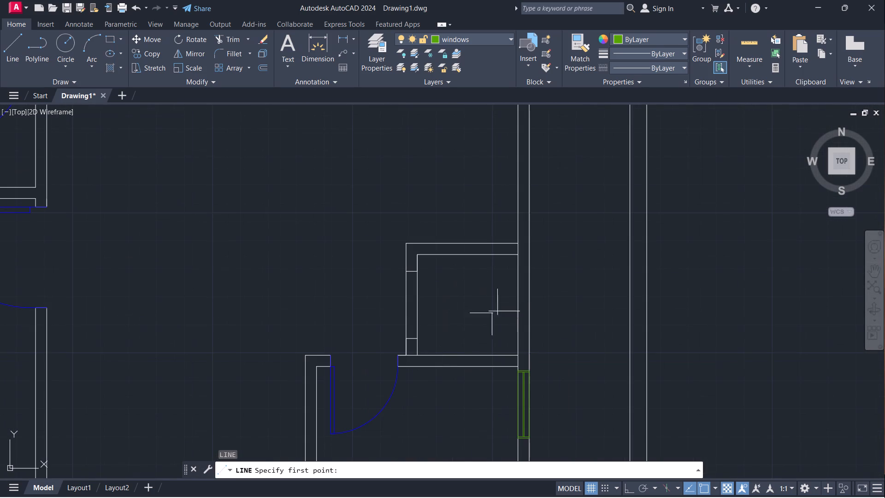
middle_drag(477, 318, 540, 287)
scroll(483, 240, up, 2)
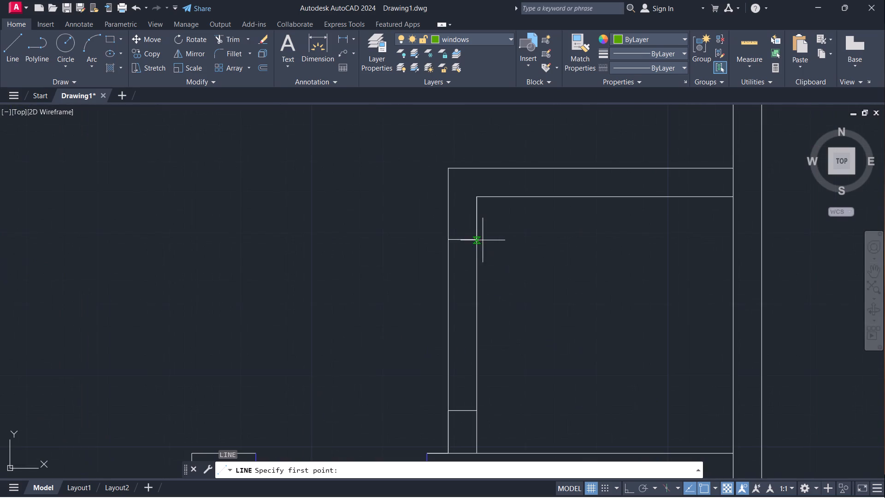
click(478, 243)
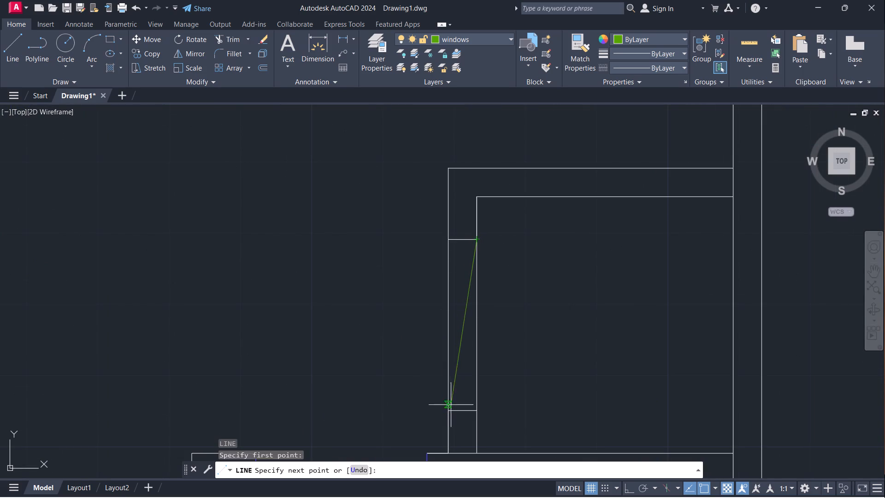
click(451, 413)
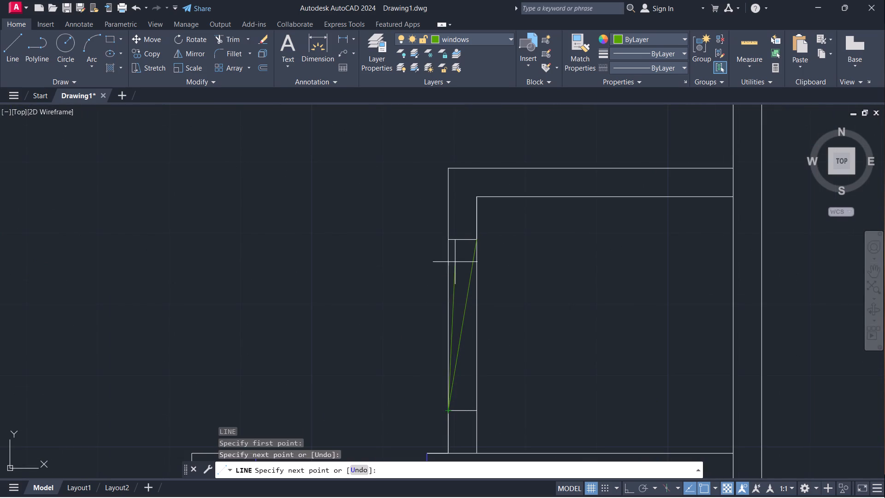
key(Escape)
key(space)
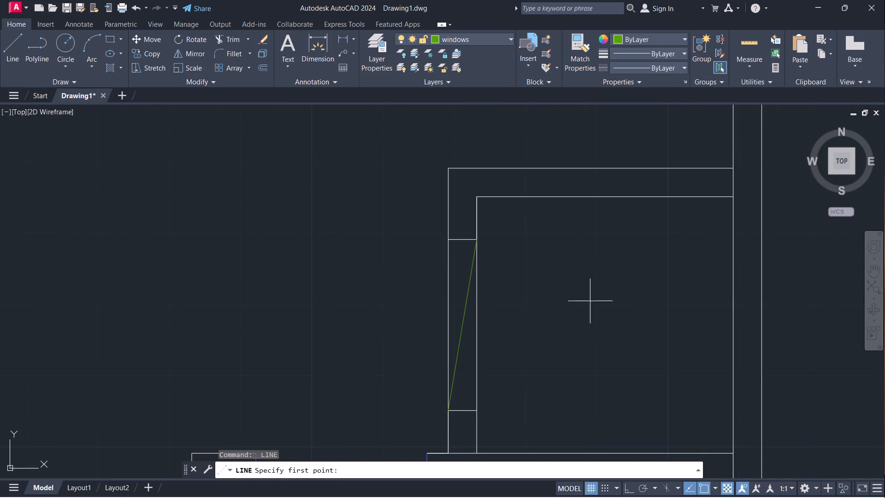
click(445, 242)
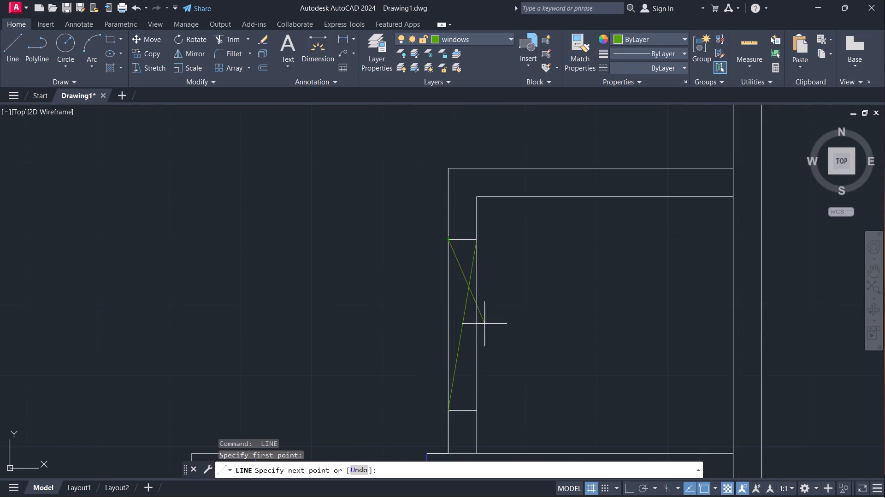
click(475, 413)
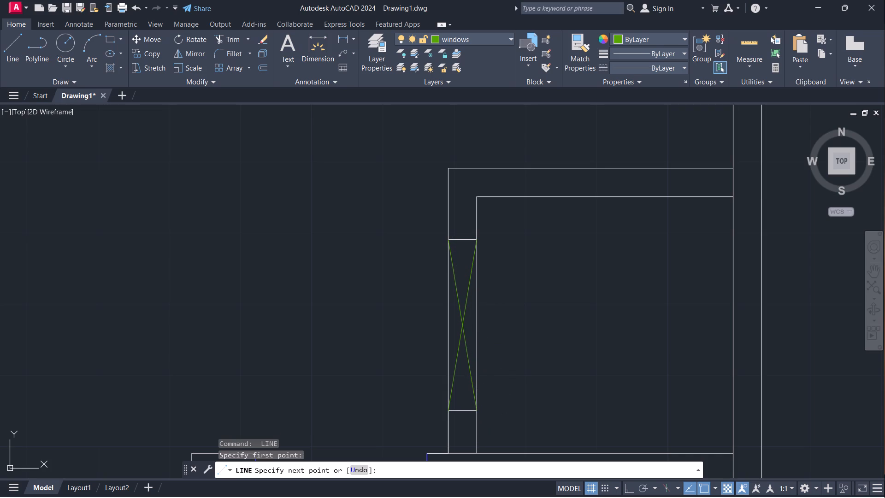
key(Escape)
Create a new layer named furniture.
scroll(496, 326, down, 5)
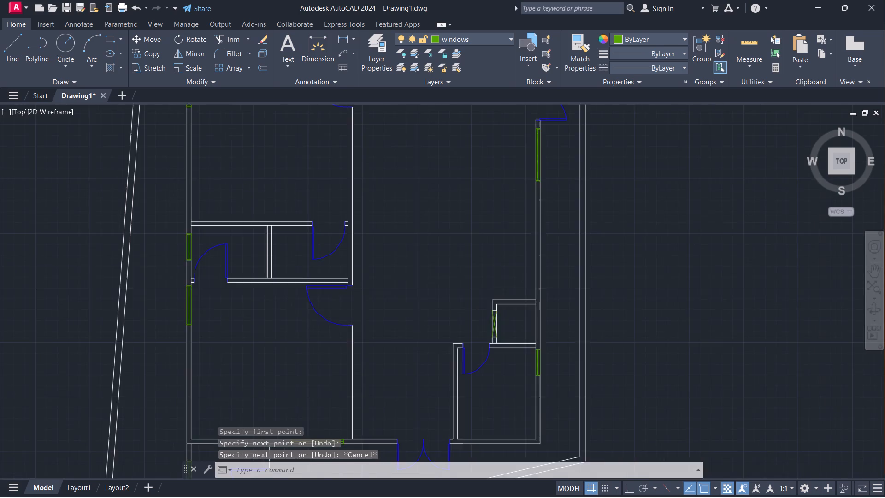
scroll(455, 202, down, 1)
middle_drag(463, 191, 465, 201)
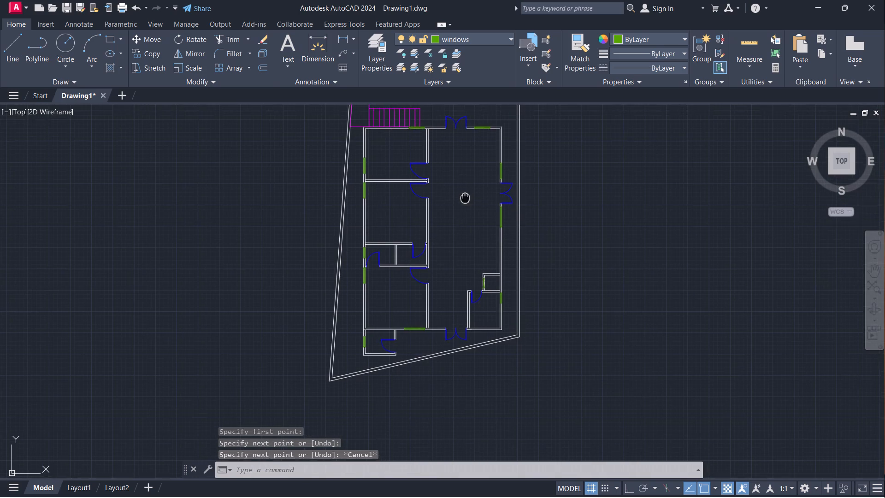
middle_drag(465, 201, 459, 233)
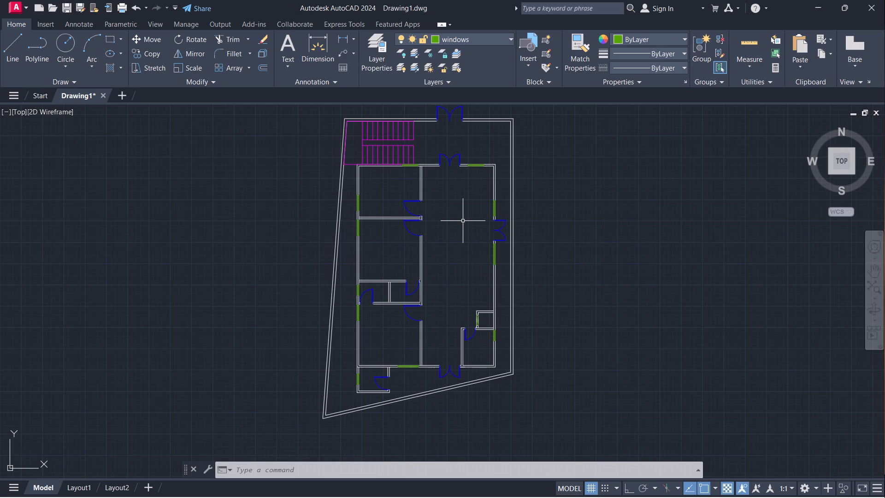
scroll(460, 212, down, 1)
middle_drag(454, 213, 405, 242)
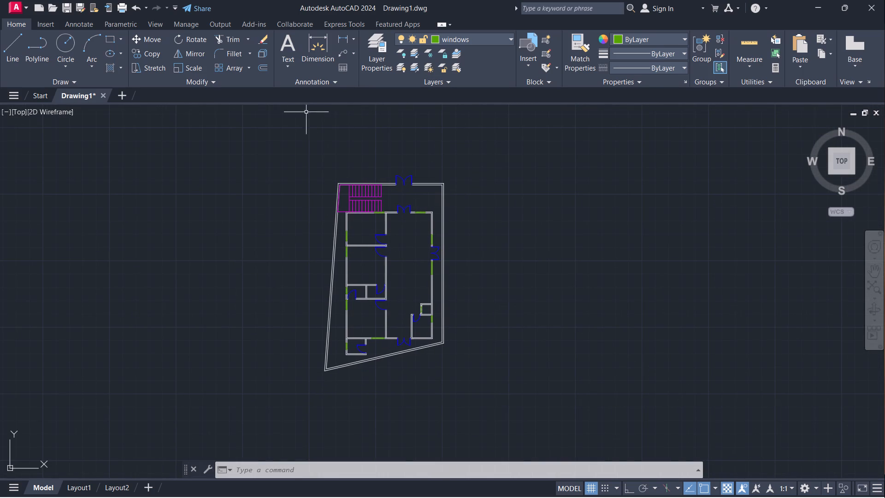
click(373, 43)
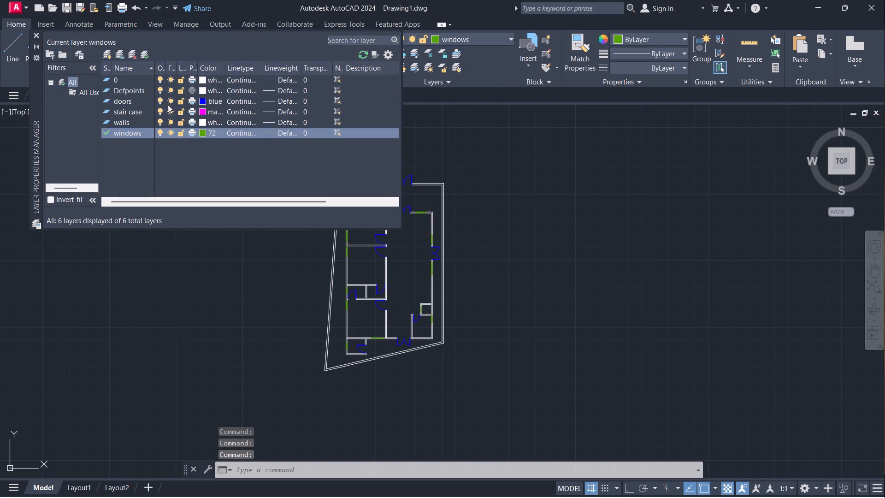
click(109, 55)
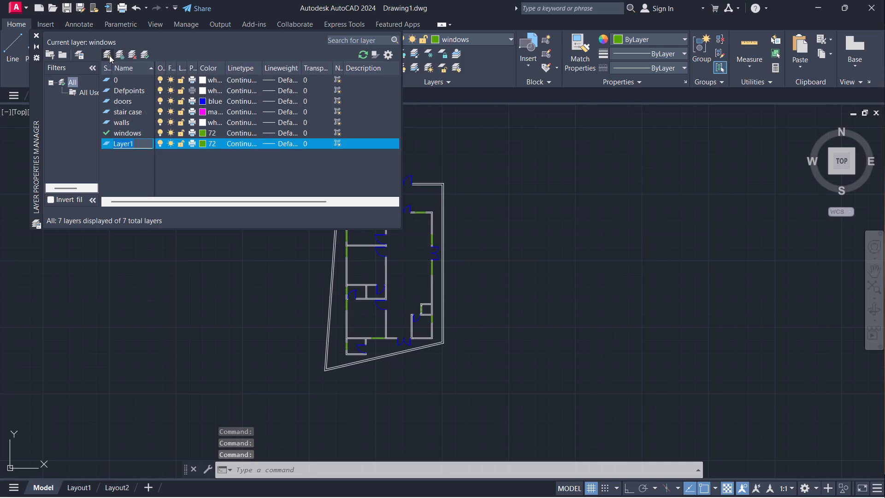
key(BackSpace)
text(furniture)
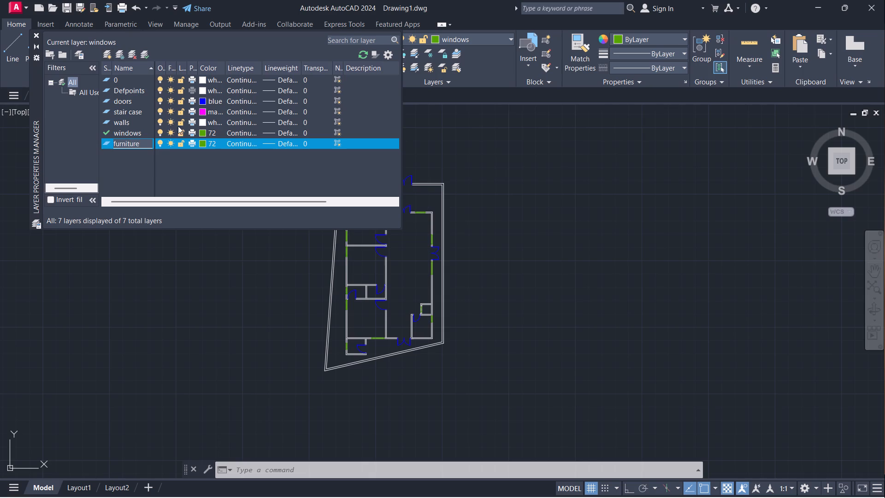
Set the furniture layer's colour to grey index 8 and make it the current layer.
click(203, 144)
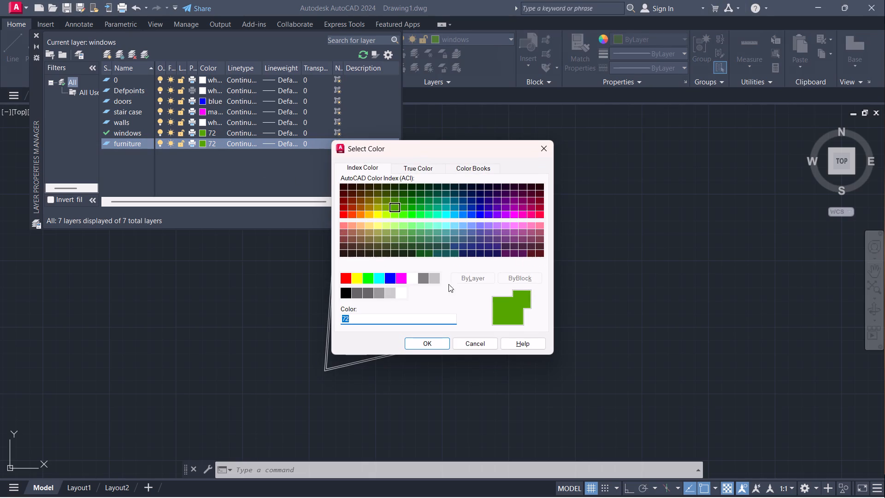
click(425, 281)
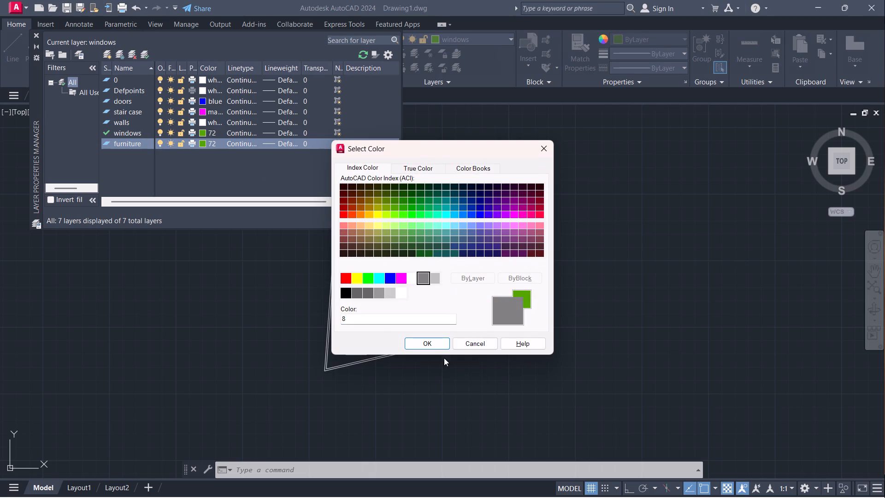
click(433, 344)
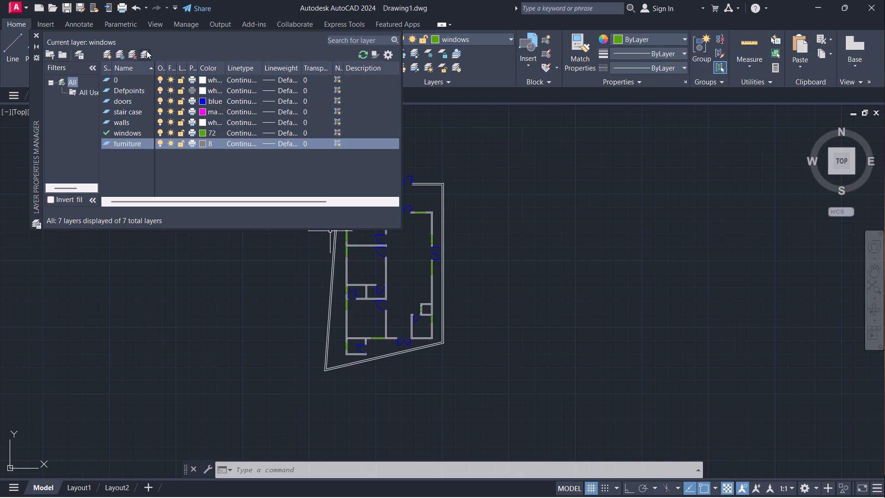
click(147, 51)
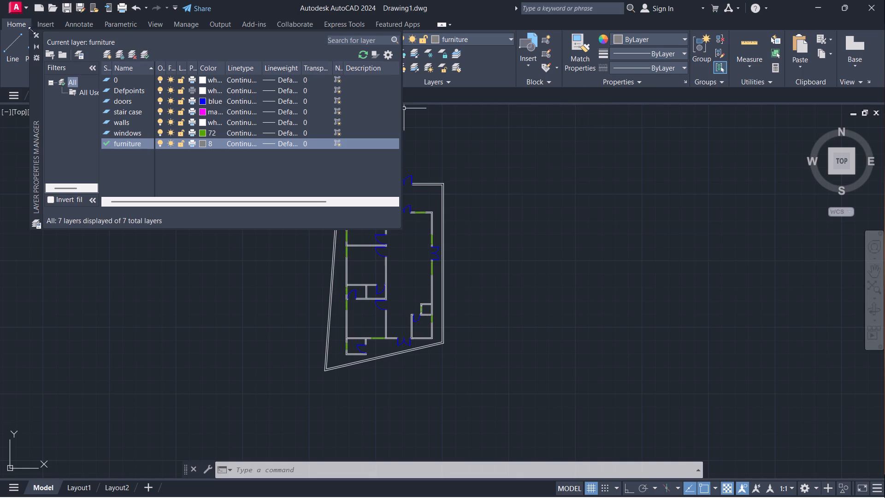
click(35, 33)
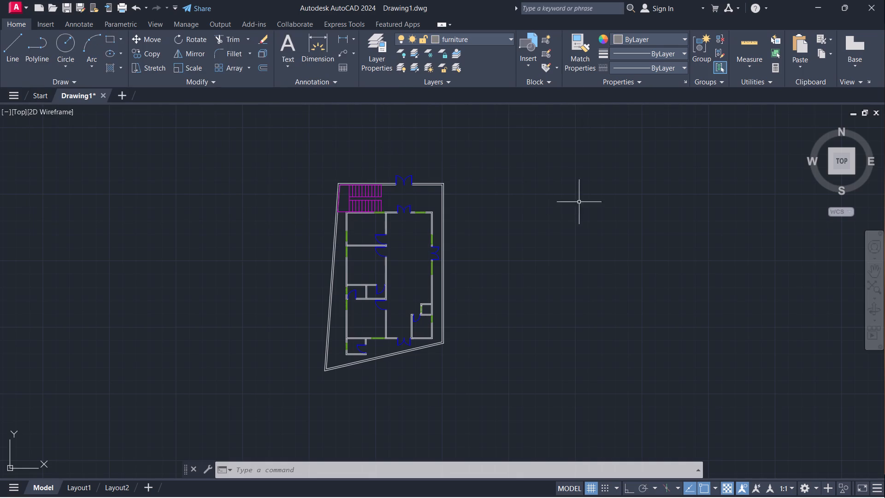
Insert the recently used Bed - Queen block in the empty area east of the plot's boundary wall, level with the house's north end.
middle_drag(581, 220, 429, 184)
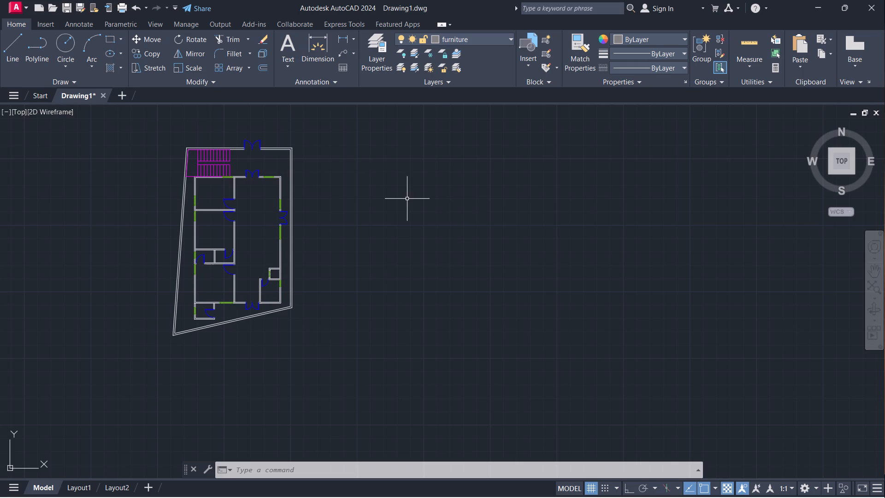
key(i)
key(Return)
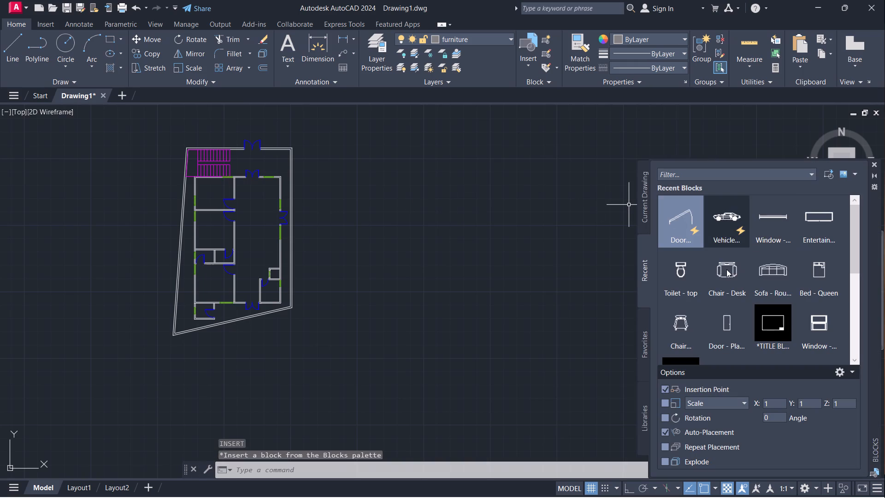
click(818, 267)
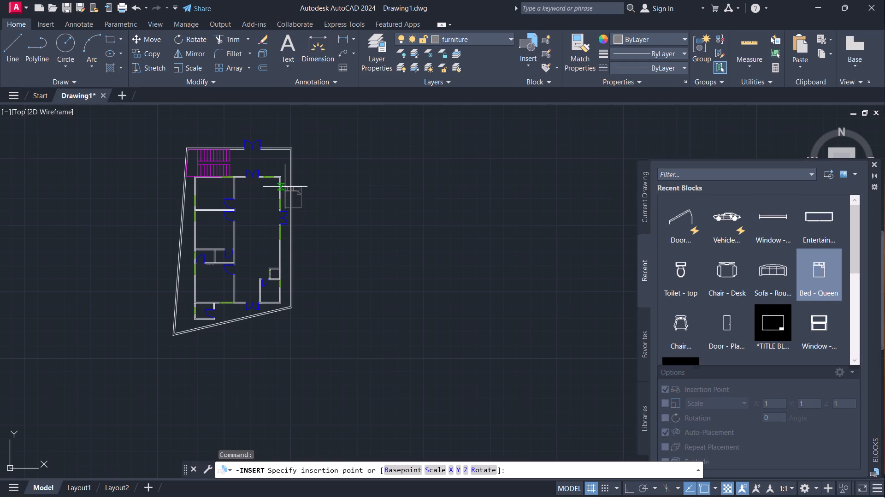
drag(337, 182, 337, 177)
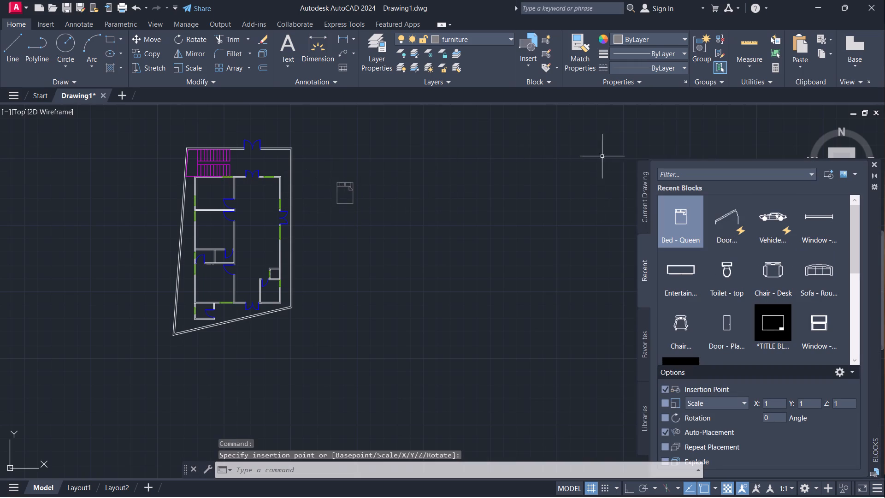
click(872, 164)
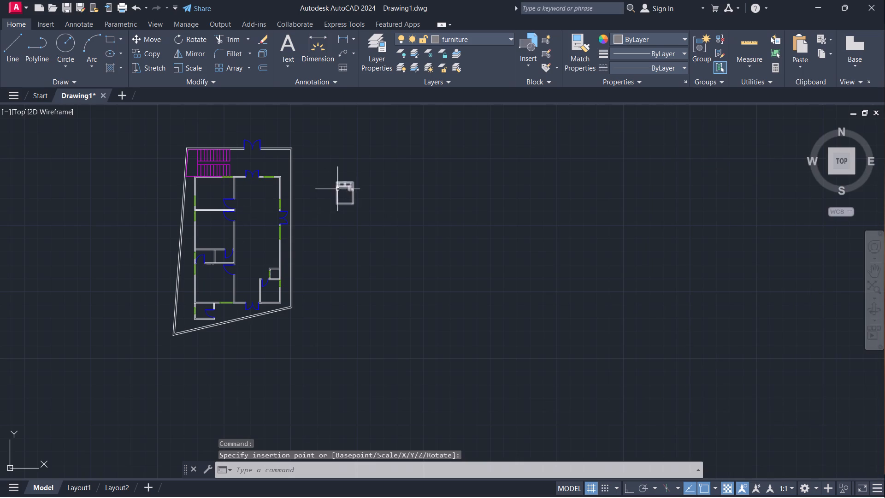
Scale the queen bed down slightly from its northwest corner.
click(327, 166)
click(418, 253)
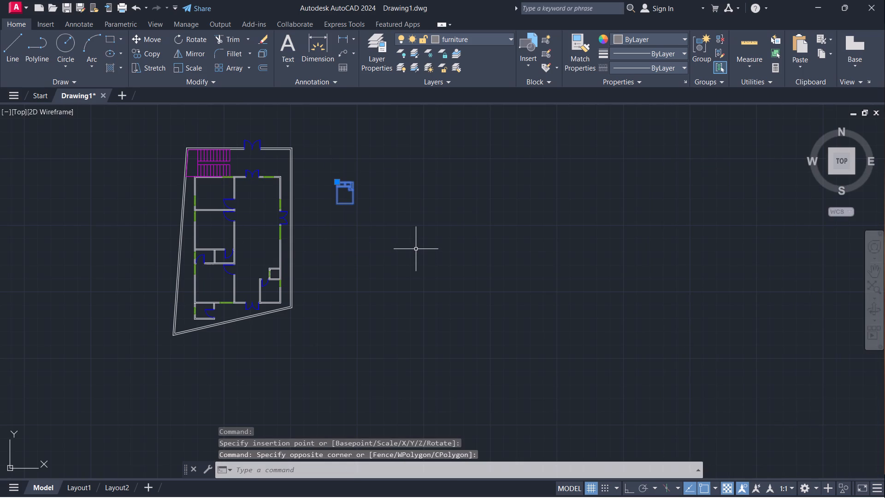
text(sc)
key(Return)
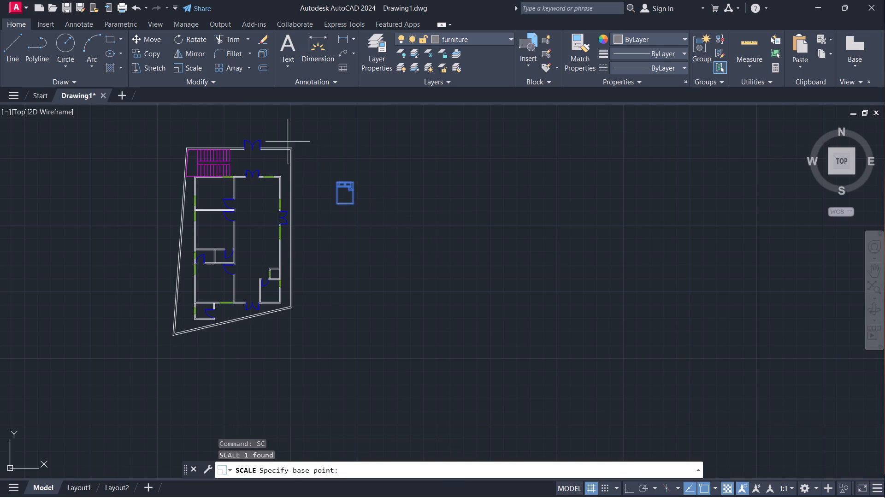
scroll(314, 151, up, 2)
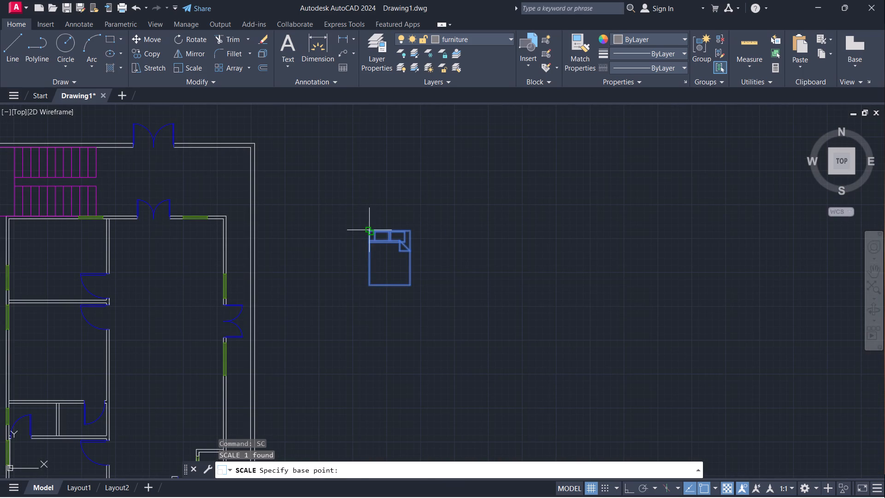
click(369, 230)
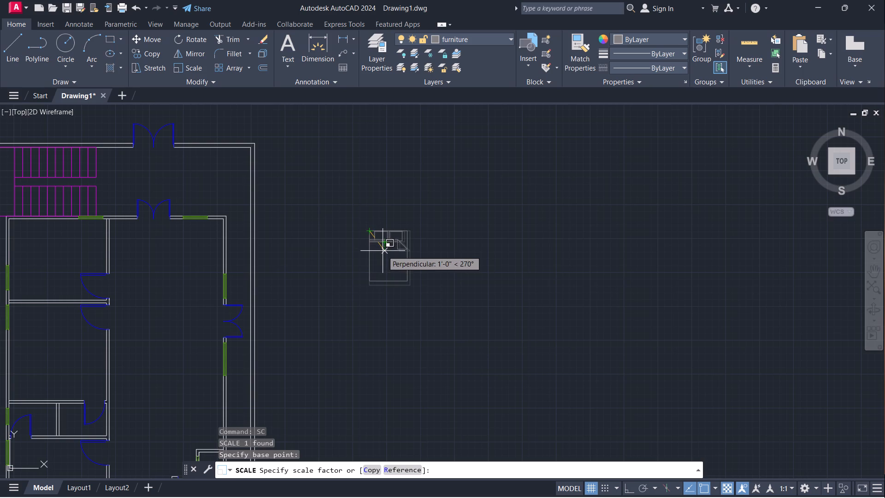
click(383, 251)
Rotate the queen bed 90 degrees counterclockwise about its northwest corner so its pillows face west.
click(356, 210)
click(433, 326)
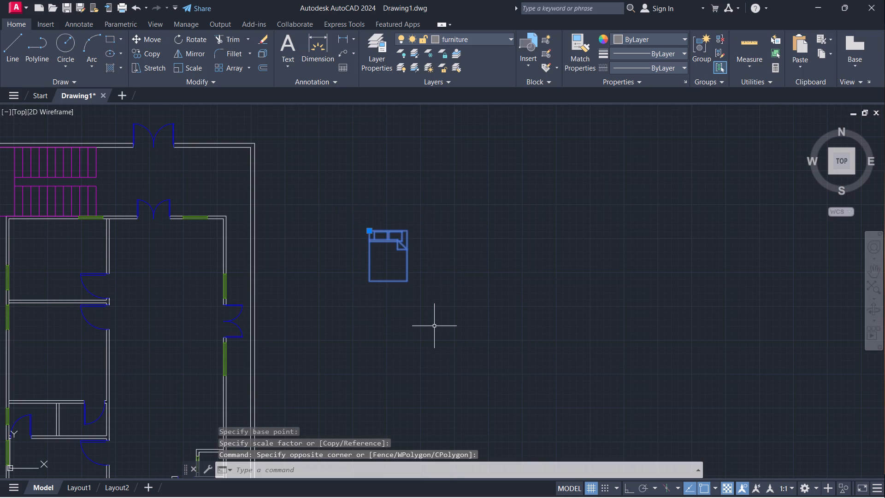
text(ro)
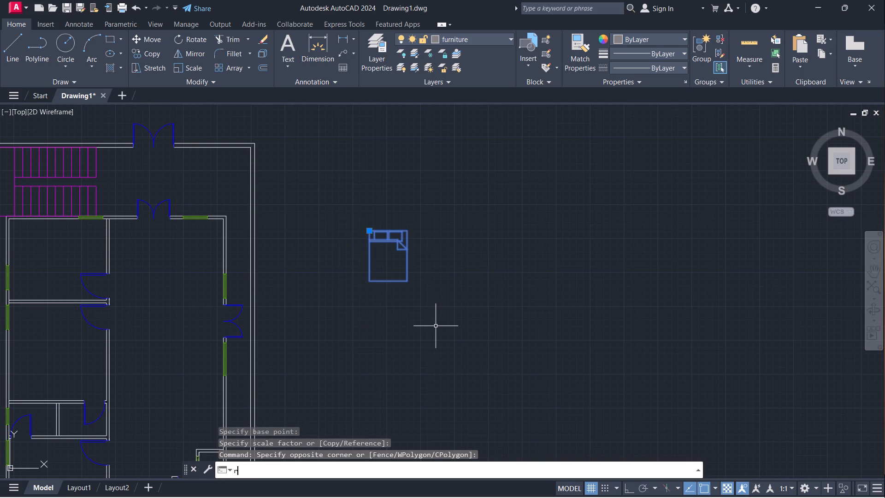
key(Return)
click(366, 231)
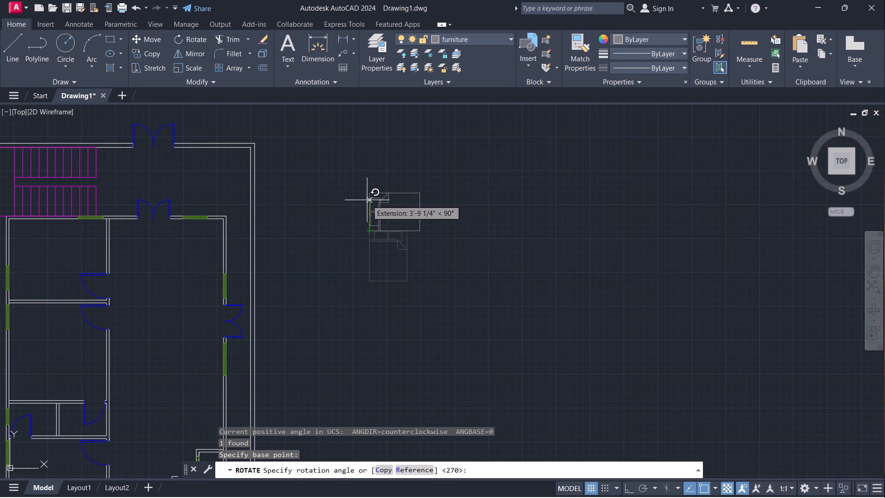
key(F8)
click(370, 160)
Copy the queen bed from its southwest corner into the northwest corner of the north bedroom, with the headboard towards the west wall.
click(340, 170)
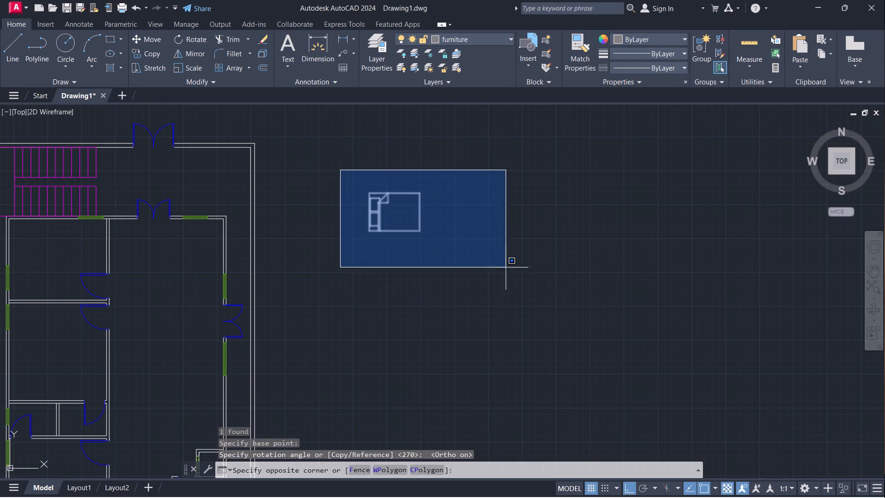
click(508, 275)
text(co)
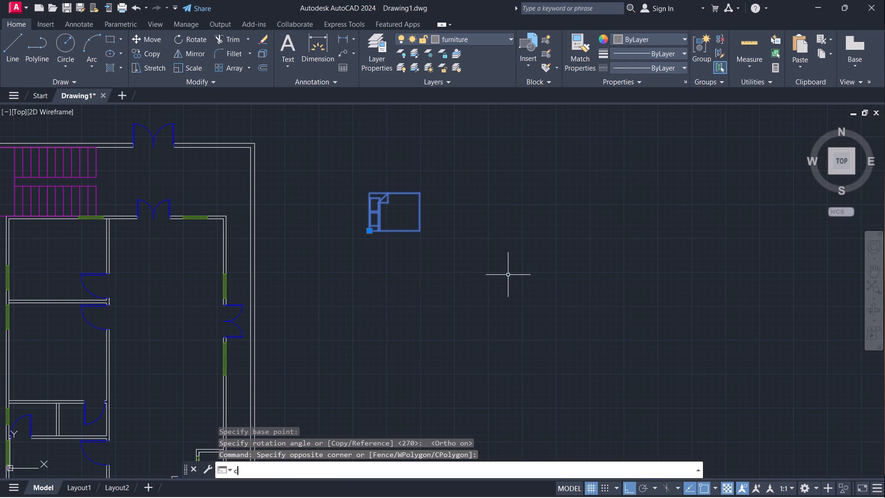
key(Return)
click(372, 236)
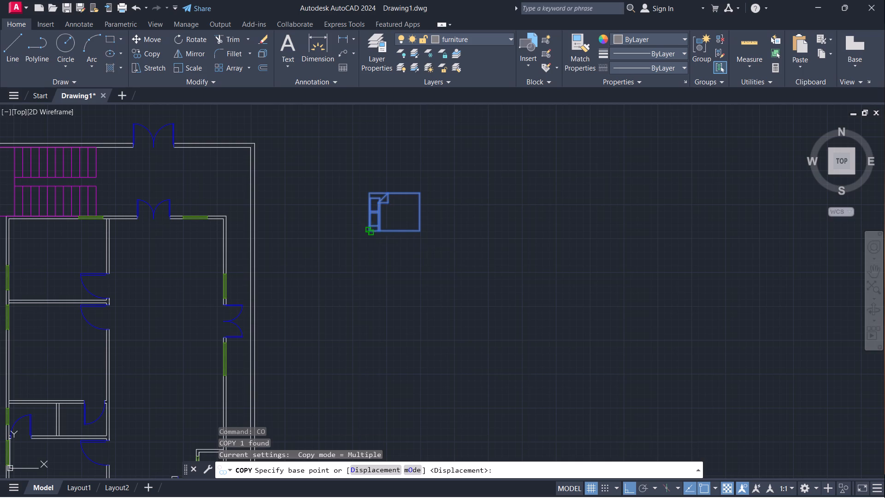
key(F8)
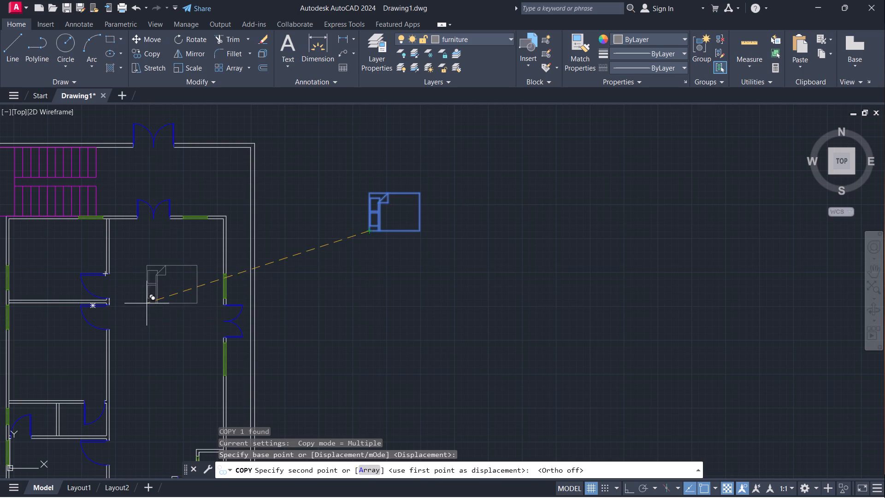
scroll(152, 297, down, 1)
middle_drag(147, 294, 347, 290)
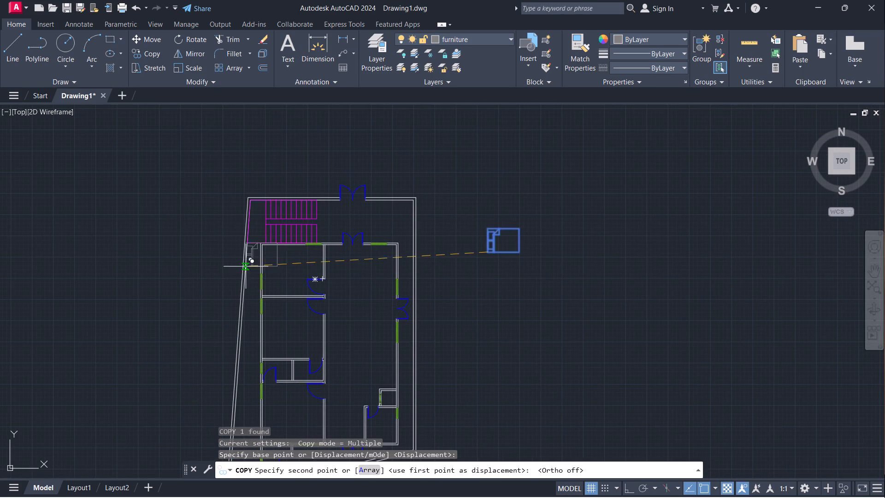
scroll(268, 270, up, 2)
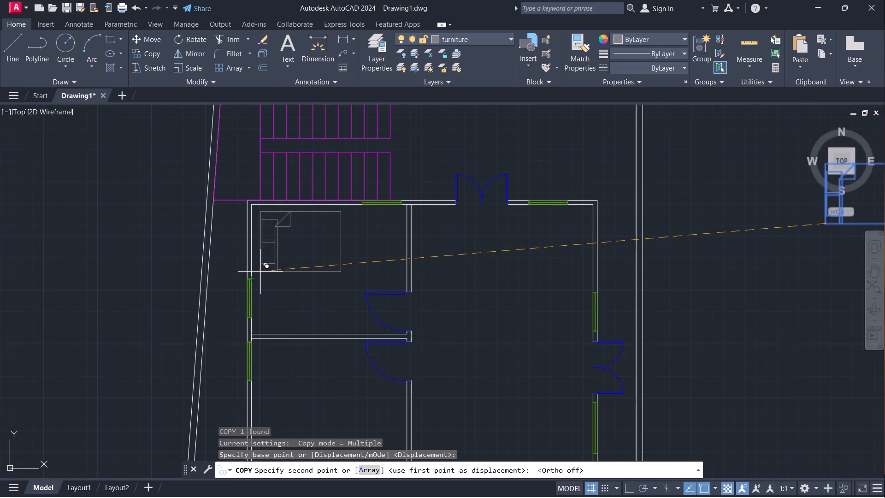
click(260, 272)
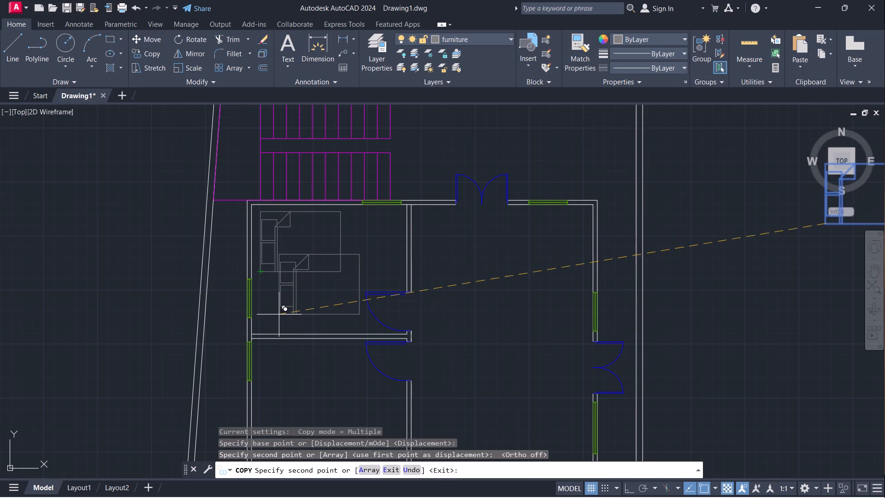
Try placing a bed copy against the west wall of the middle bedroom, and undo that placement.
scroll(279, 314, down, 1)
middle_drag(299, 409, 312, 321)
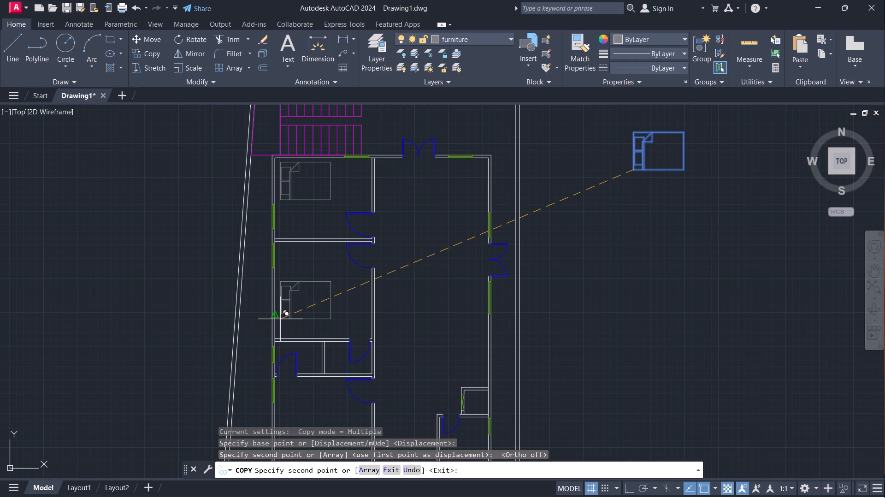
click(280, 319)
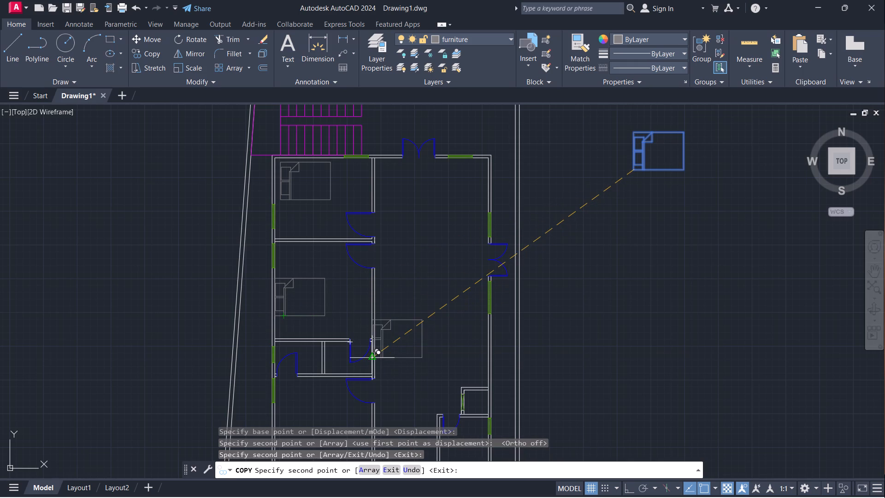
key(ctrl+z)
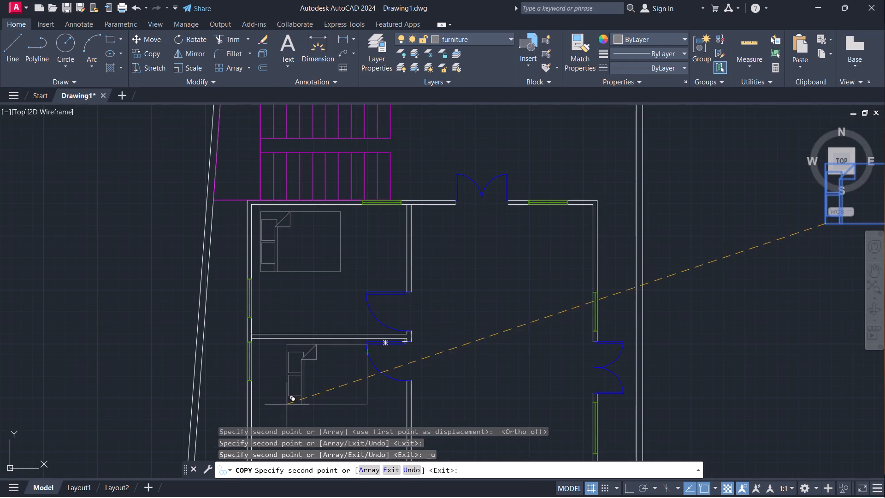
Change the furniture layer's colour to light grey index 9 while the bed copying stays active.
middle_drag(287, 404, 301, 344)
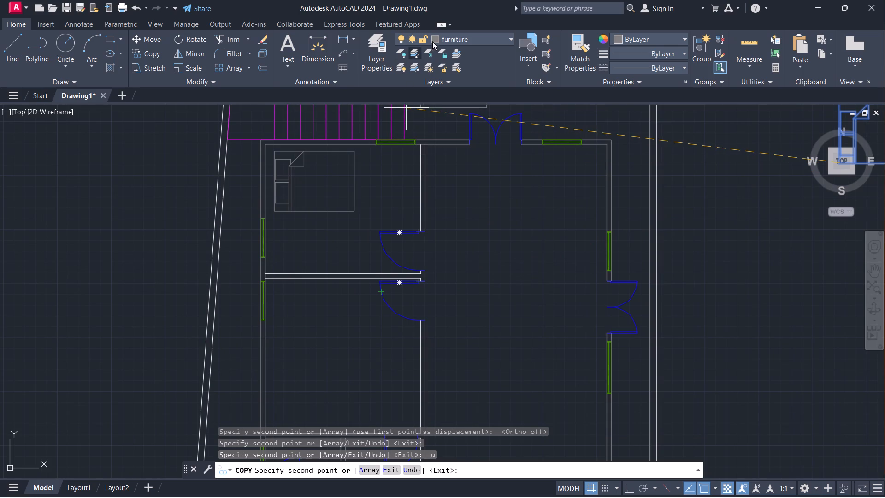
click(436, 36)
click(438, 91)
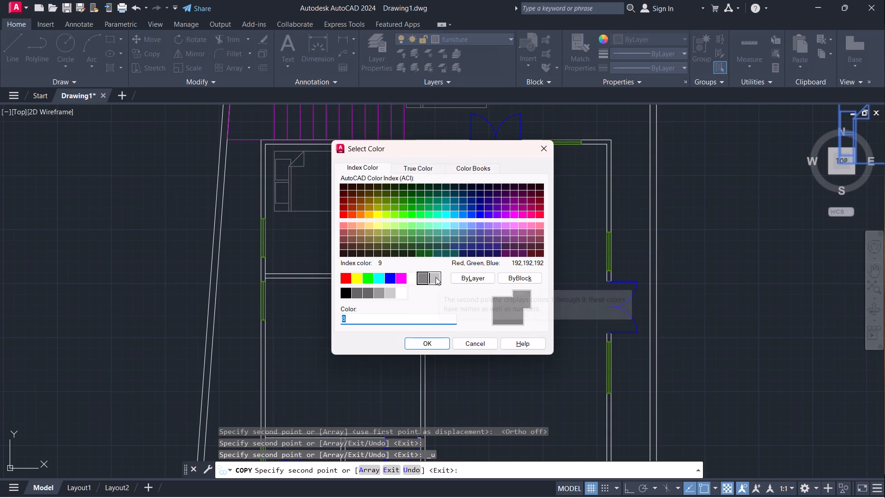
click(436, 277)
click(438, 343)
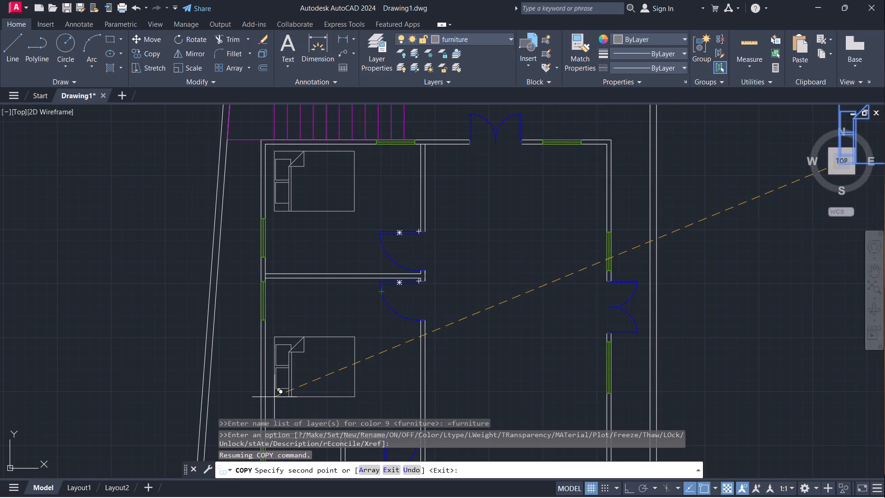
Place two more bed copies, in the southwest corners of the middle and south bedrooms, and finish copying.
middle_drag(273, 401, 278, 387)
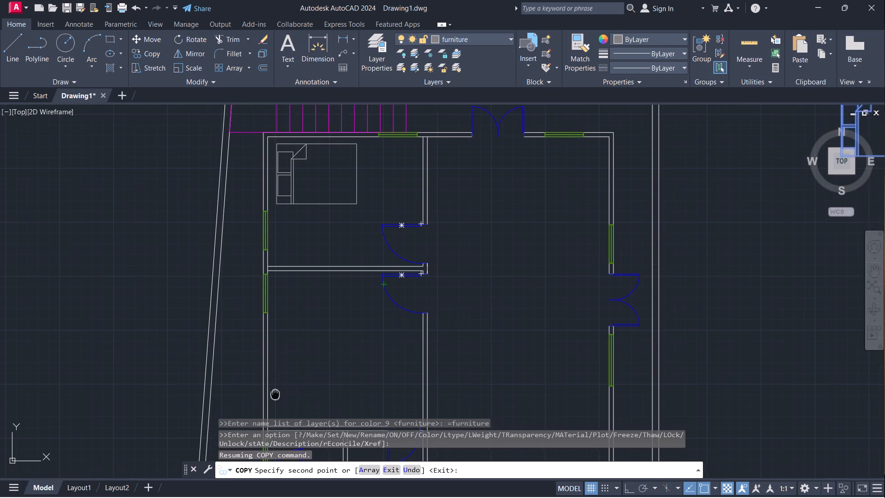
middle_drag(278, 387, 307, 314)
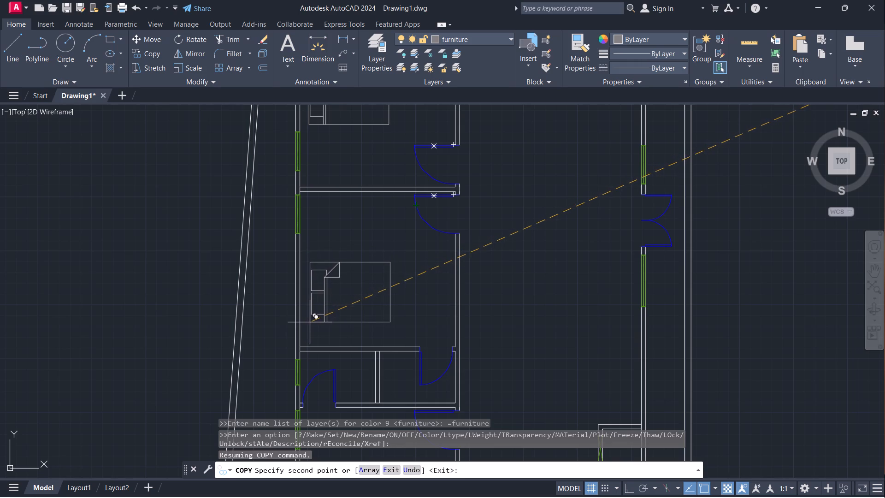
click(310, 322)
scroll(402, 331, down, 2)
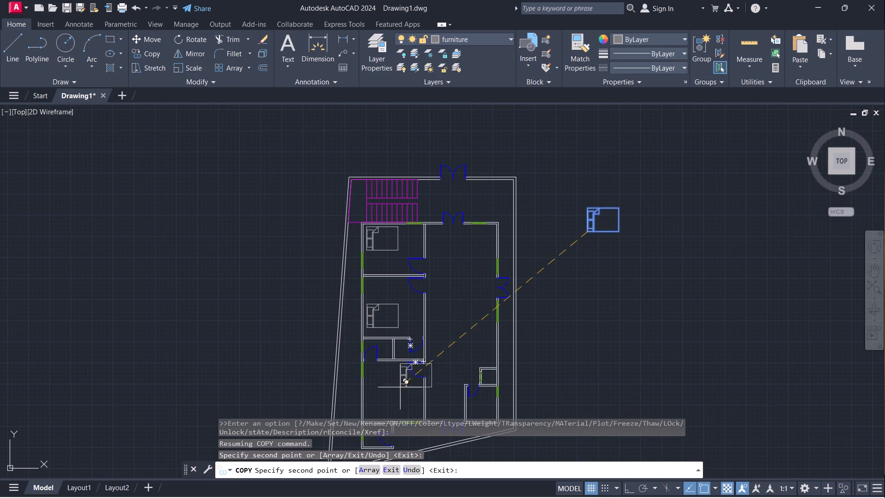
middle_drag(382, 403, 363, 326)
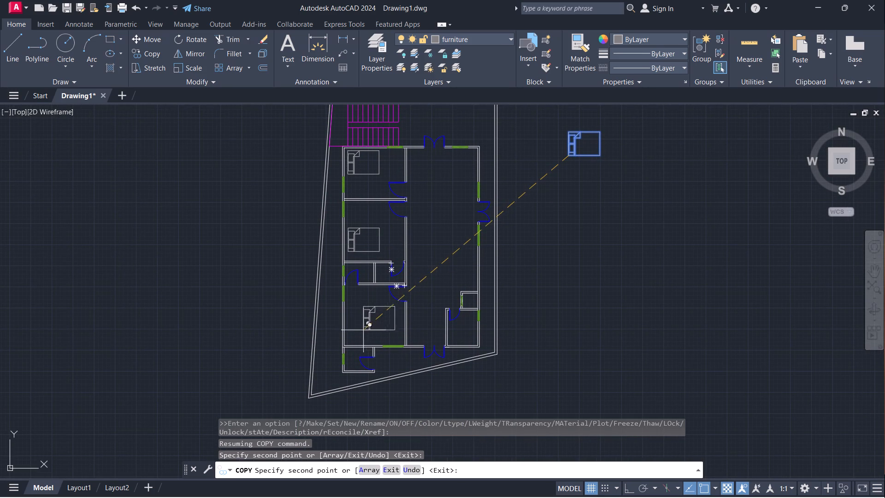
scroll(348, 343, up, 2)
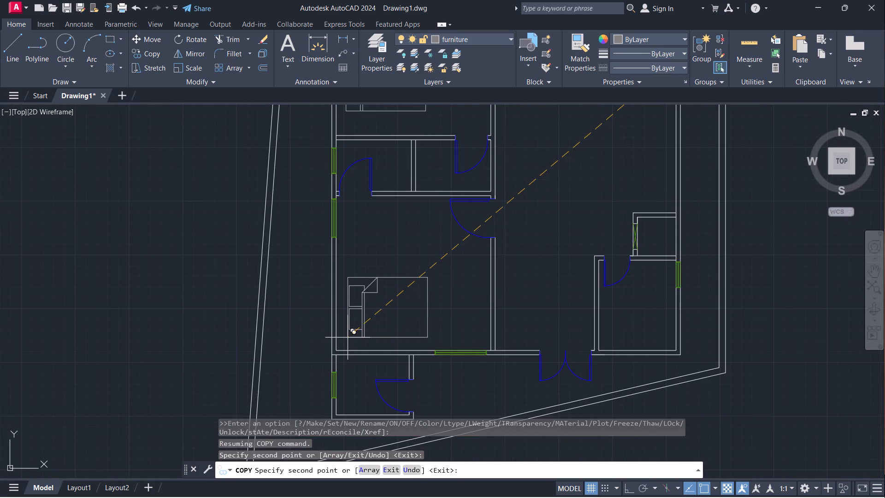
click(348, 338)
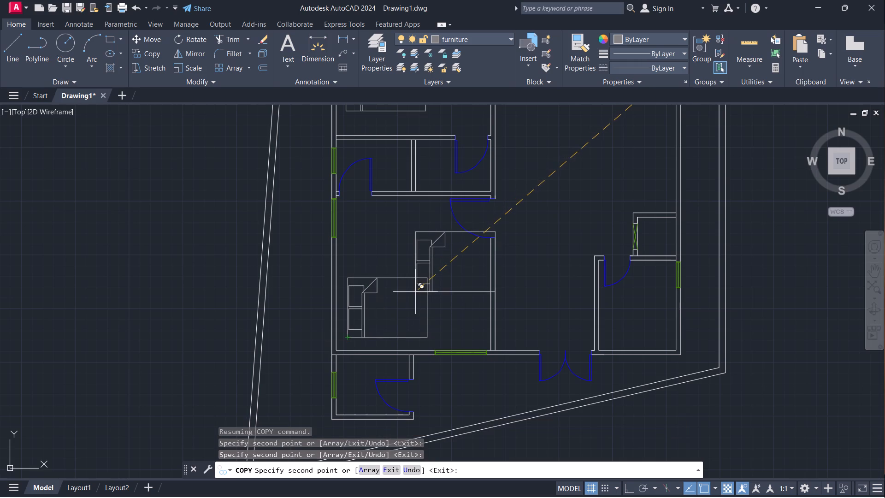
scroll(416, 289, down, 2)
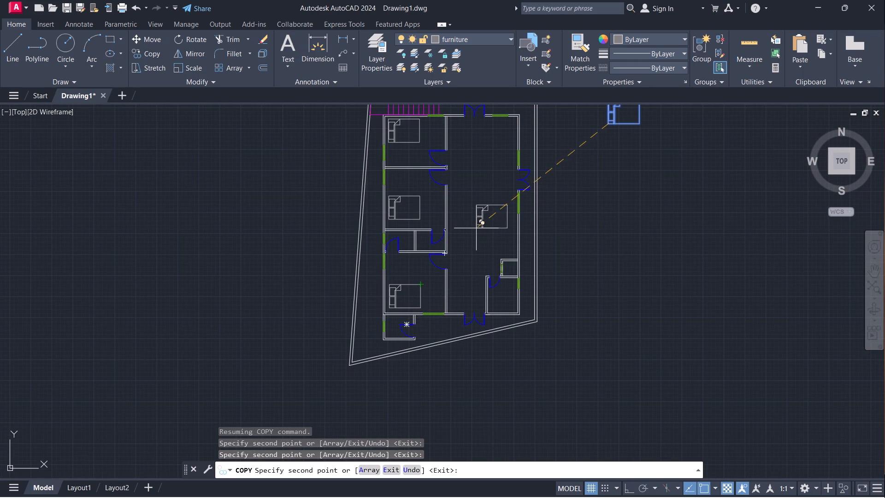
key(Escape)
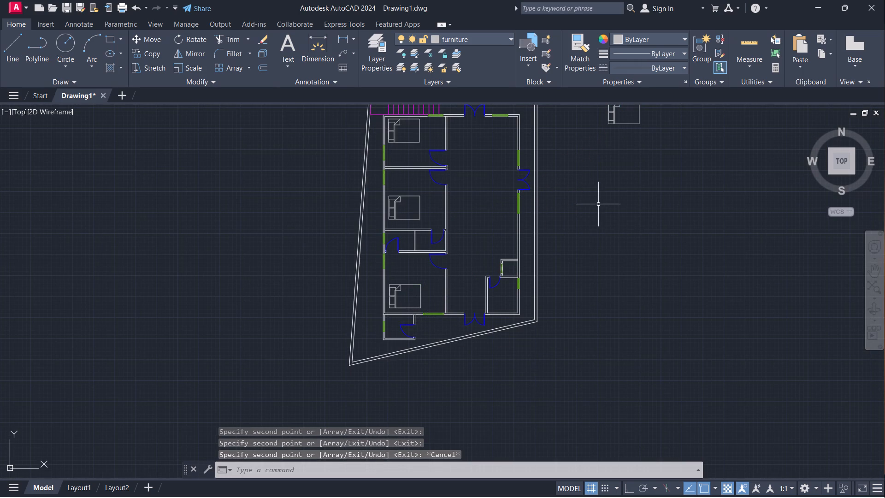
Erase the original queen bed outside the plot, east of the boundary wall.
middle_drag(599, 202, 518, 250)
click(547, 171)
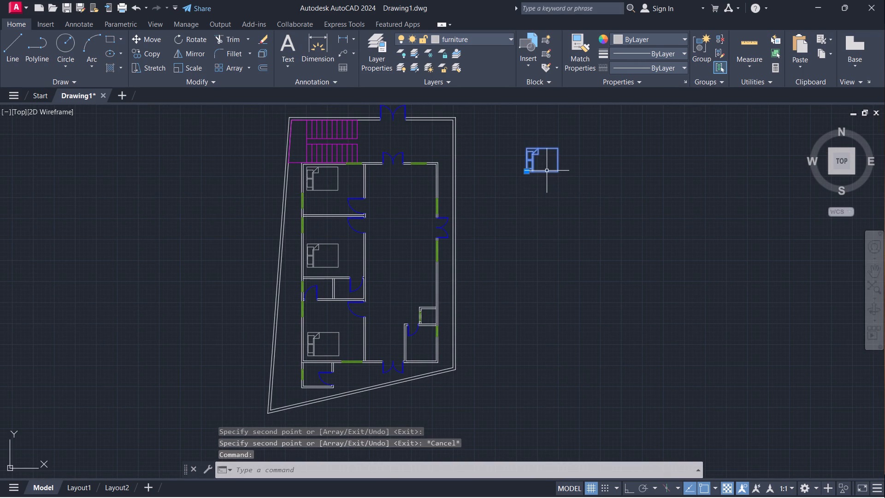
key(e)
key(Return)
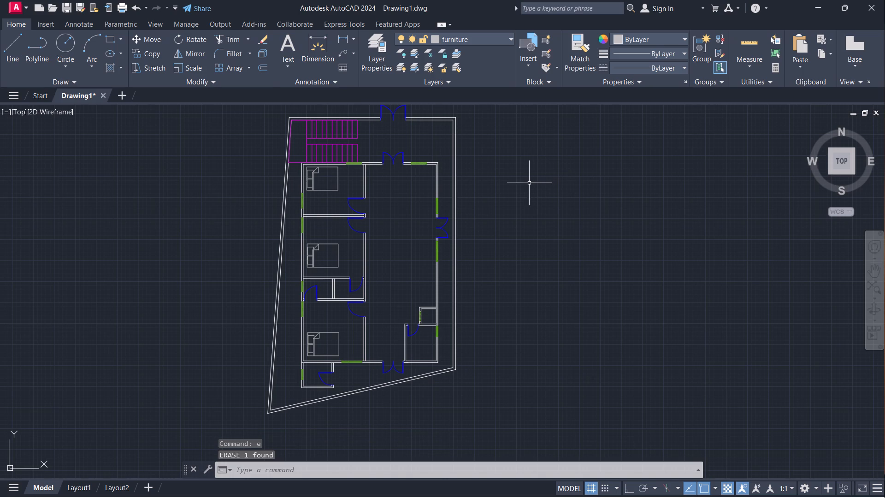
Insert the recently used Toilet - top block east of the boundary wall, level with the house's east double door.
key(i)
key(Return)
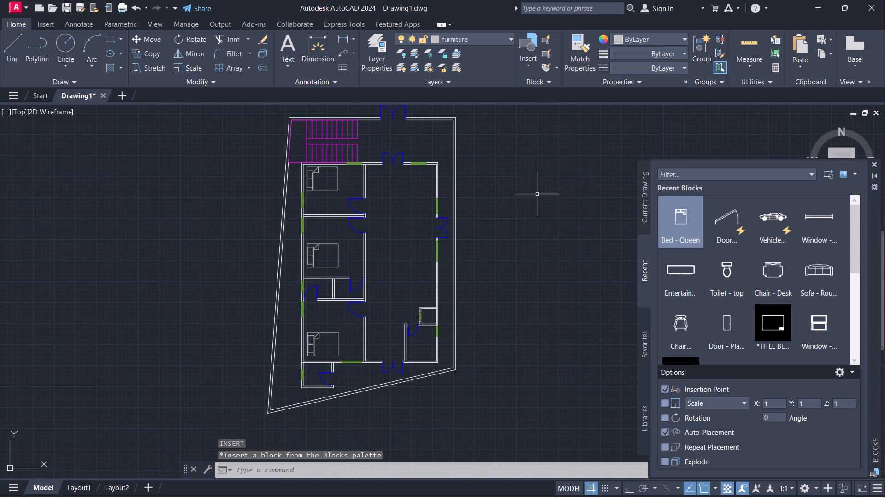
click(726, 267)
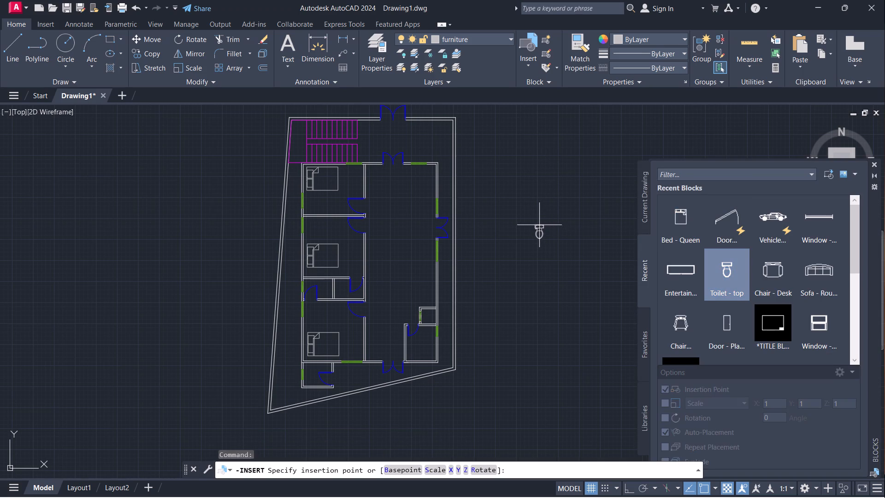
click(539, 224)
key(Escape)
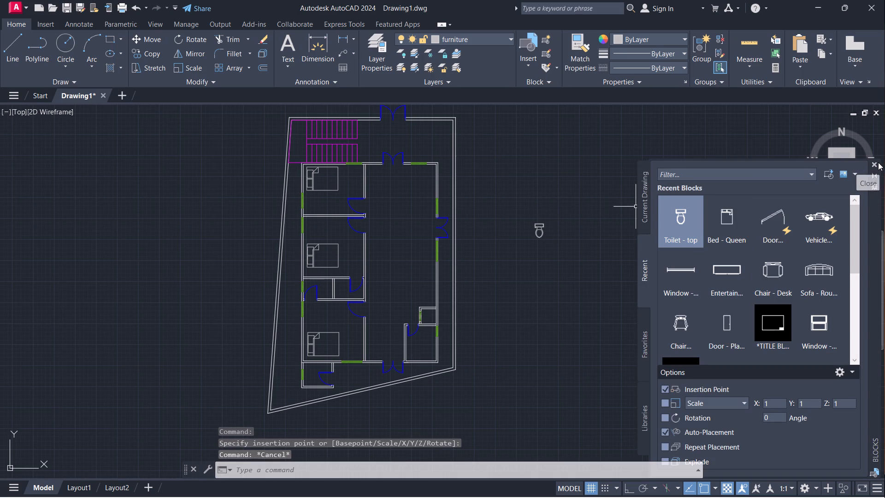
click(873, 163)
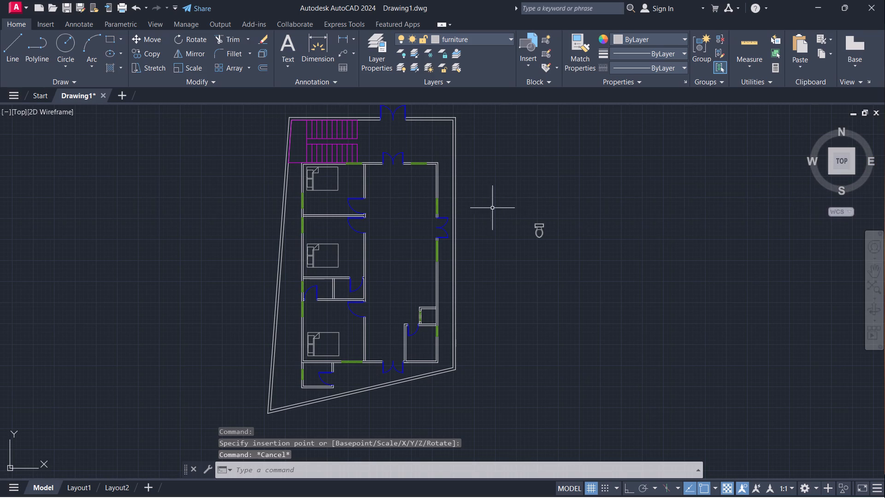
Scale the toilet down to roughly a third of its size from the midpoint of its tank's back edge.
click(508, 207)
click(624, 261)
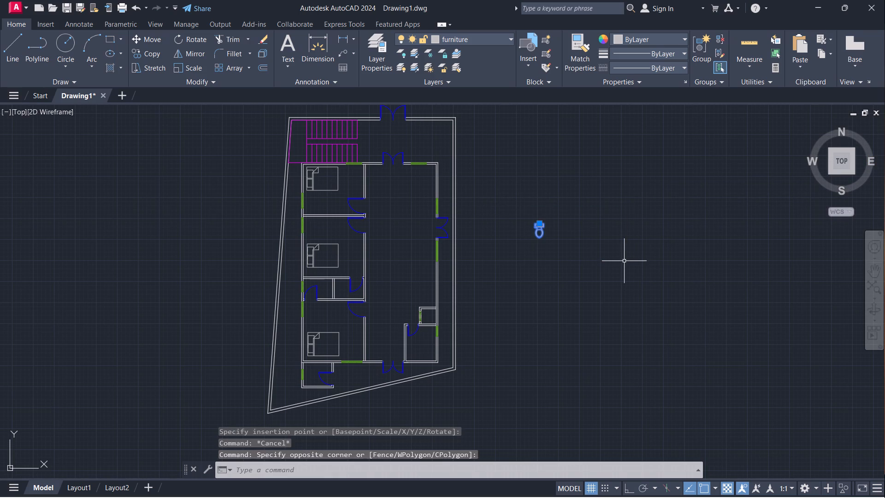
text(sc)
key(Return)
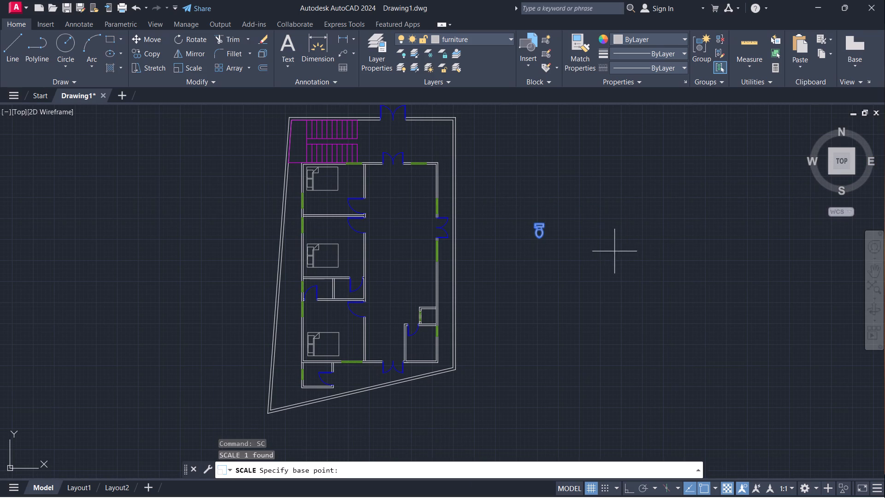
scroll(543, 217, up, 6)
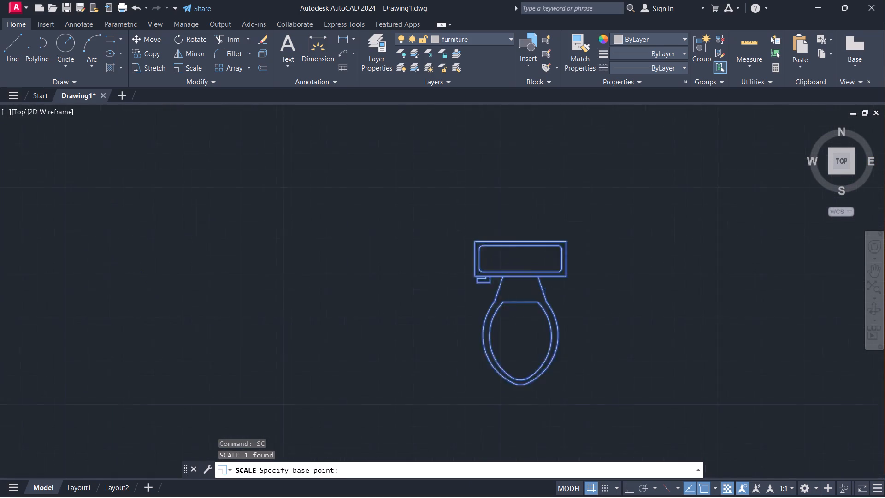
click(518, 240)
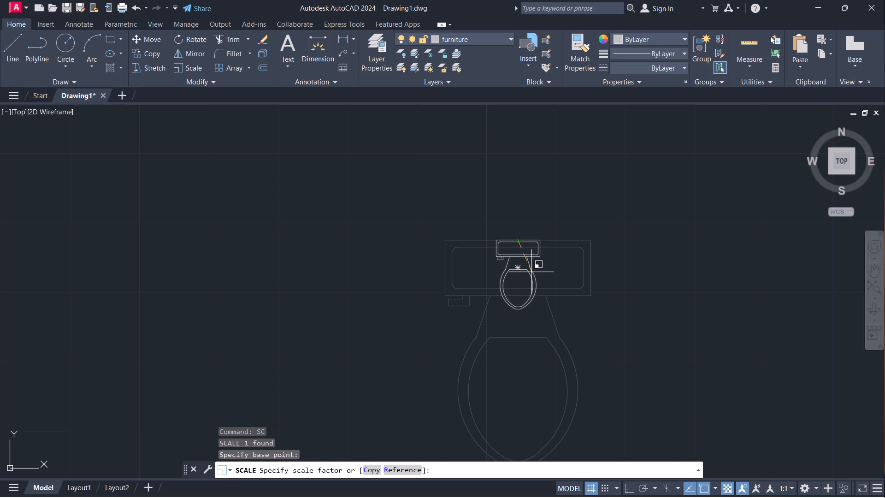
click(531, 272)
Mirror the toilet about a horizontal line just north of its tank, keeping the source toilet.
click(458, 197)
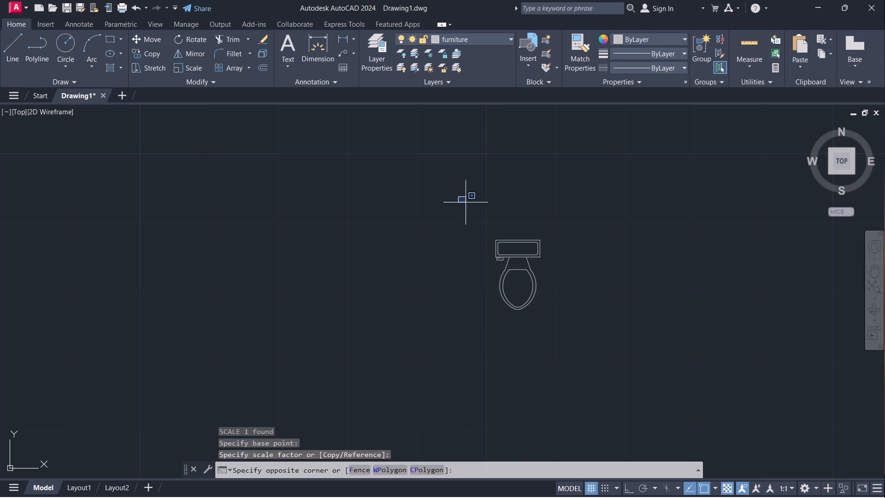
click(585, 350)
text(mi)
key(Return)
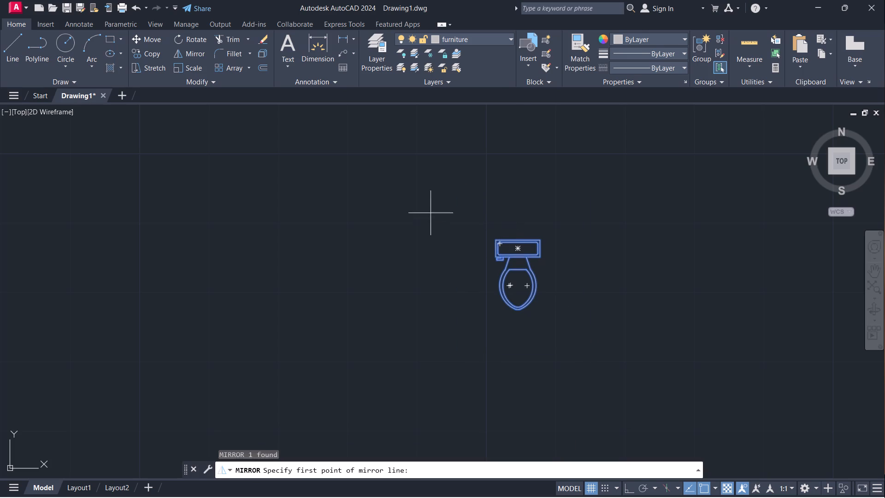
click(431, 213)
click(632, 213)
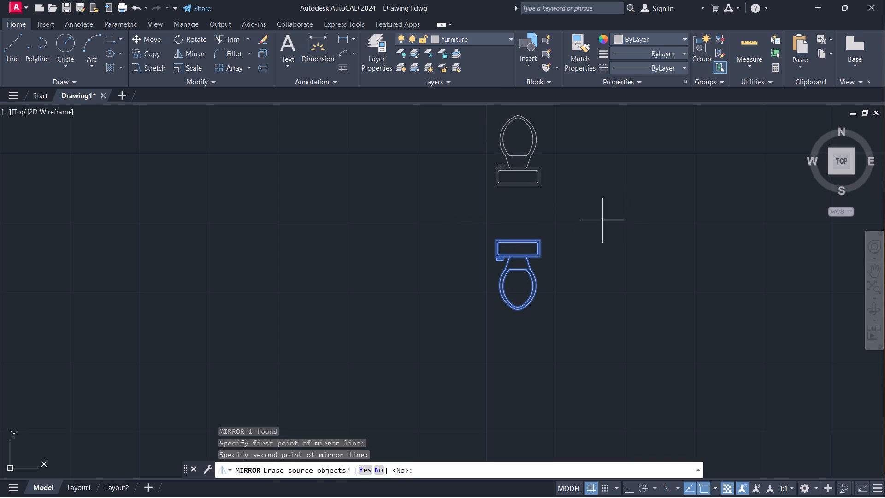
key(Return)
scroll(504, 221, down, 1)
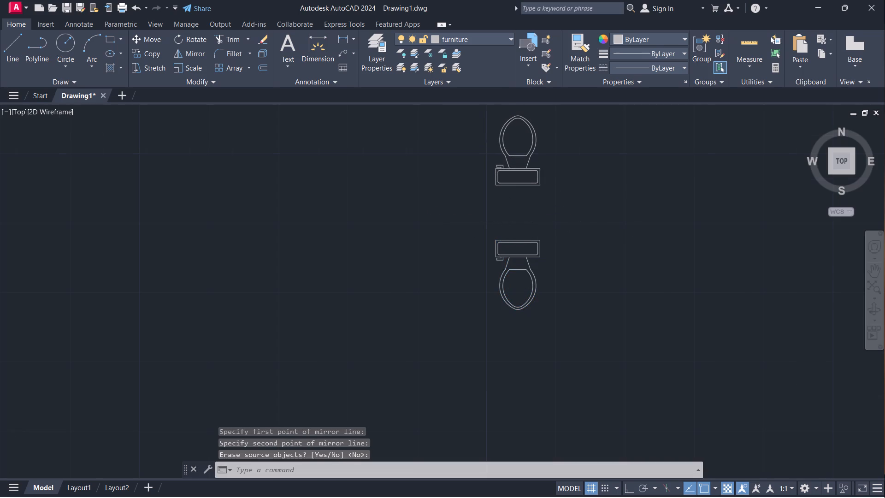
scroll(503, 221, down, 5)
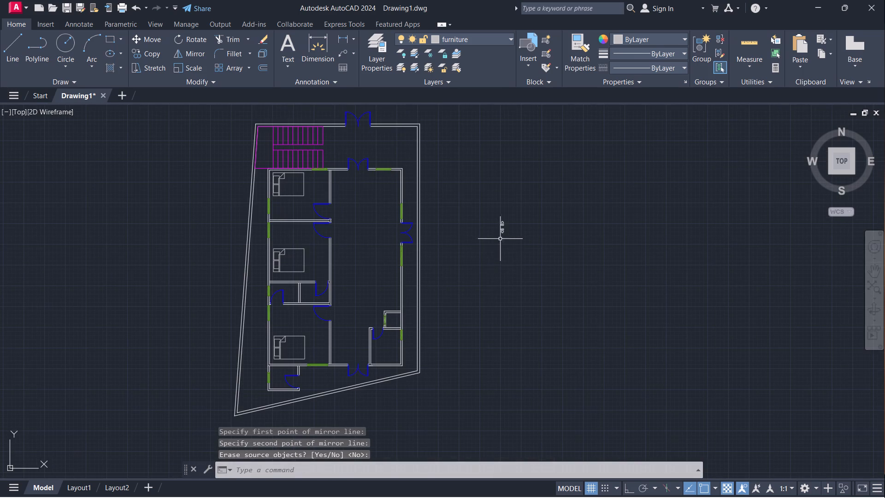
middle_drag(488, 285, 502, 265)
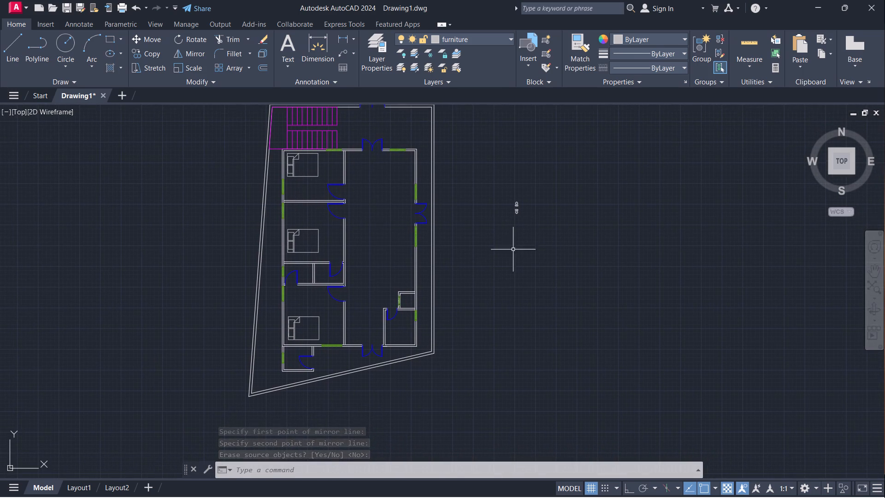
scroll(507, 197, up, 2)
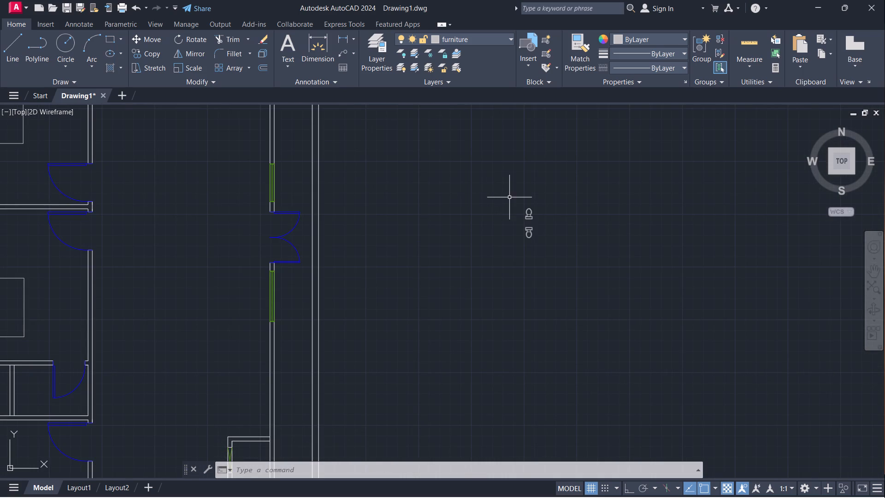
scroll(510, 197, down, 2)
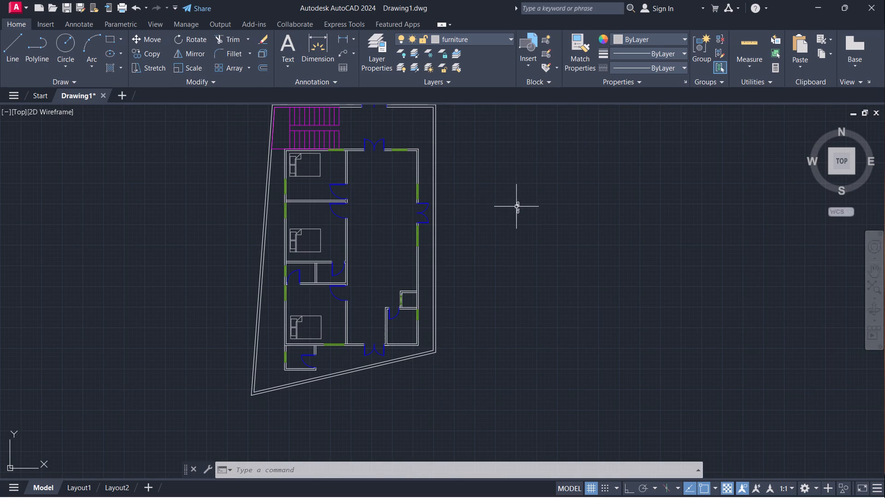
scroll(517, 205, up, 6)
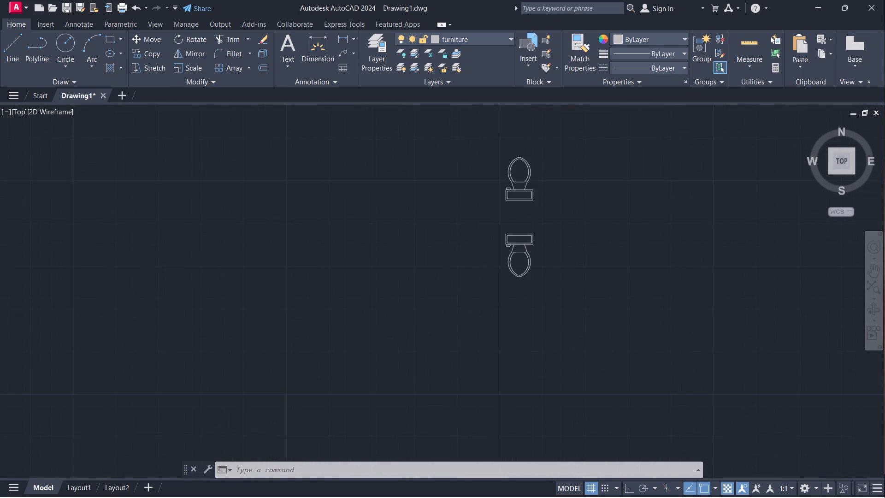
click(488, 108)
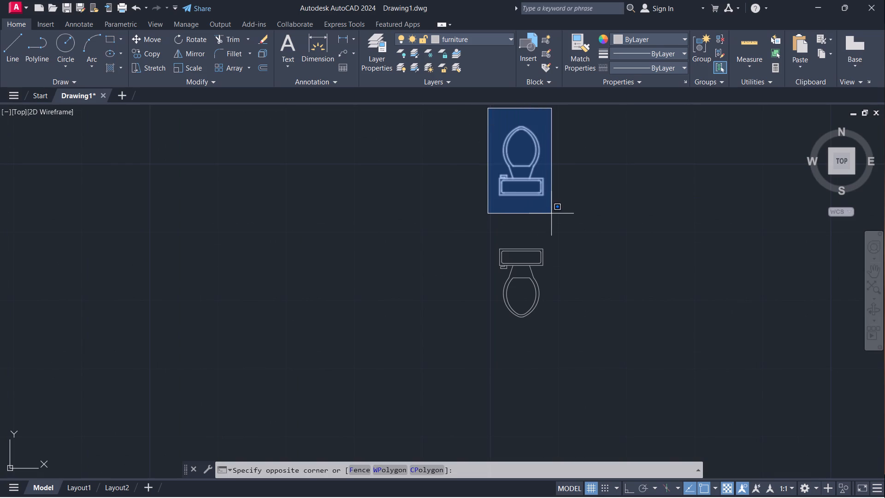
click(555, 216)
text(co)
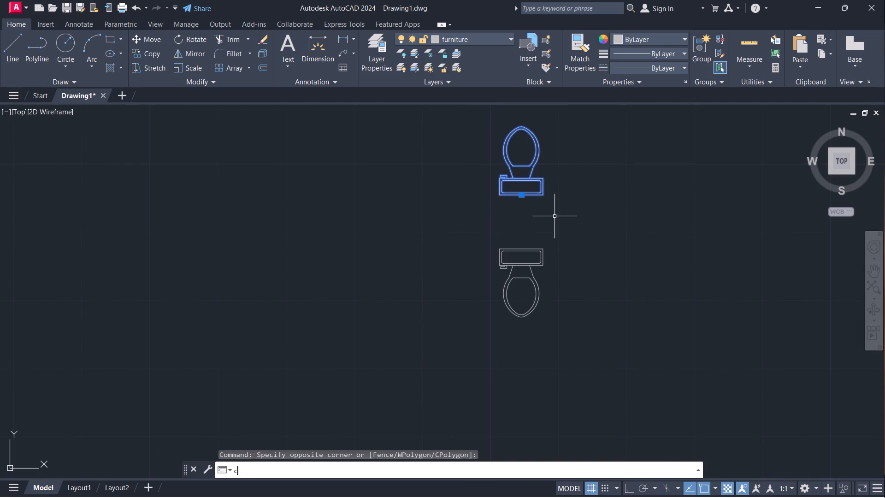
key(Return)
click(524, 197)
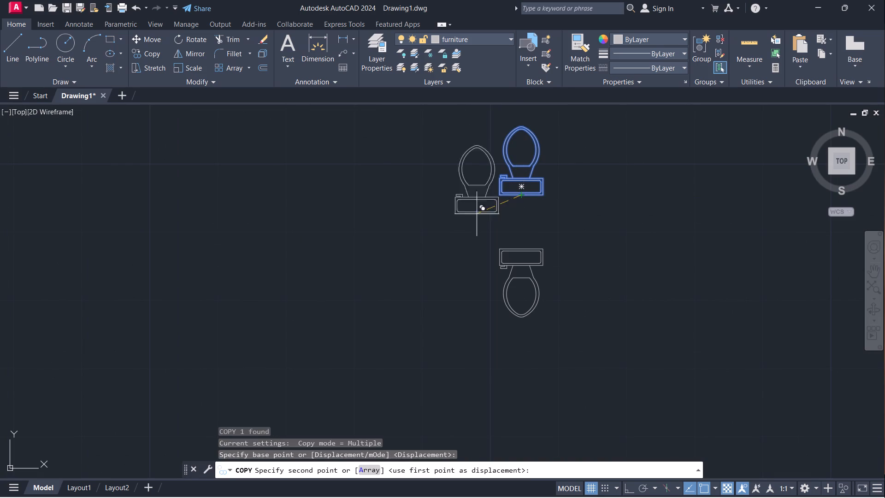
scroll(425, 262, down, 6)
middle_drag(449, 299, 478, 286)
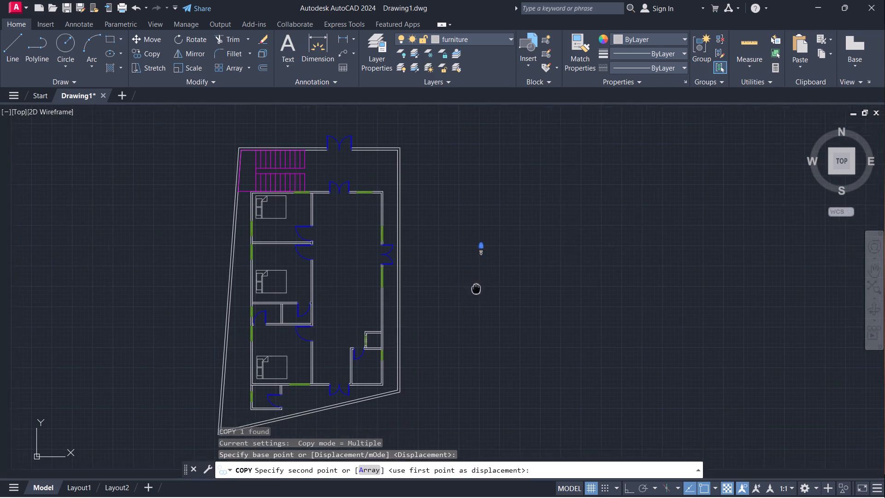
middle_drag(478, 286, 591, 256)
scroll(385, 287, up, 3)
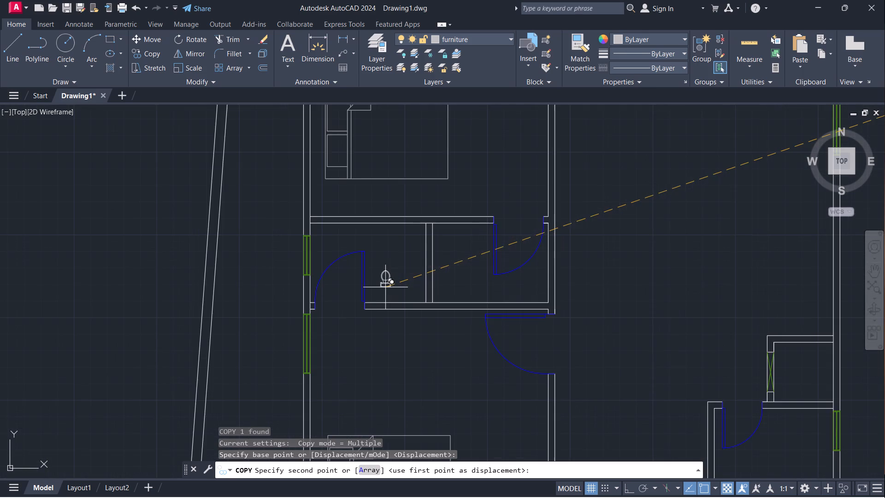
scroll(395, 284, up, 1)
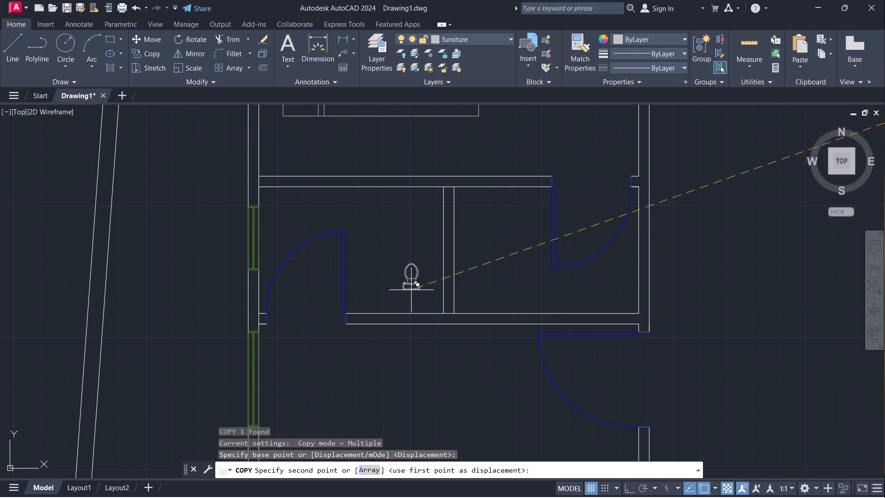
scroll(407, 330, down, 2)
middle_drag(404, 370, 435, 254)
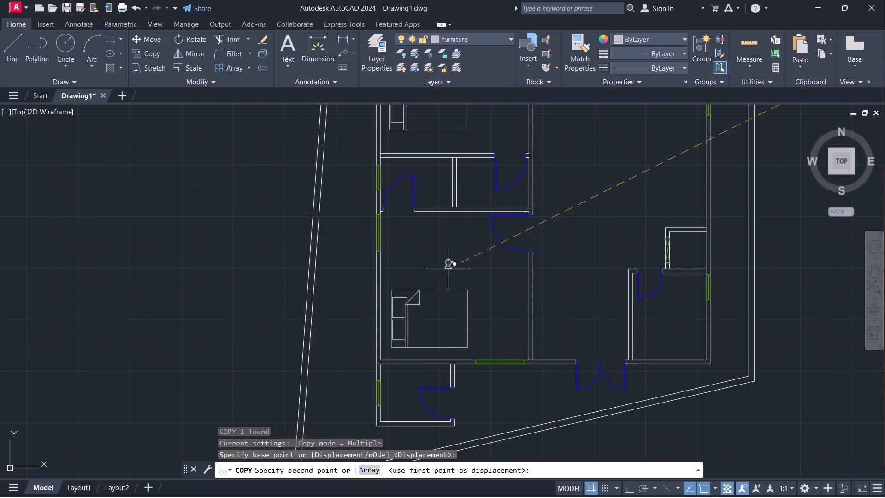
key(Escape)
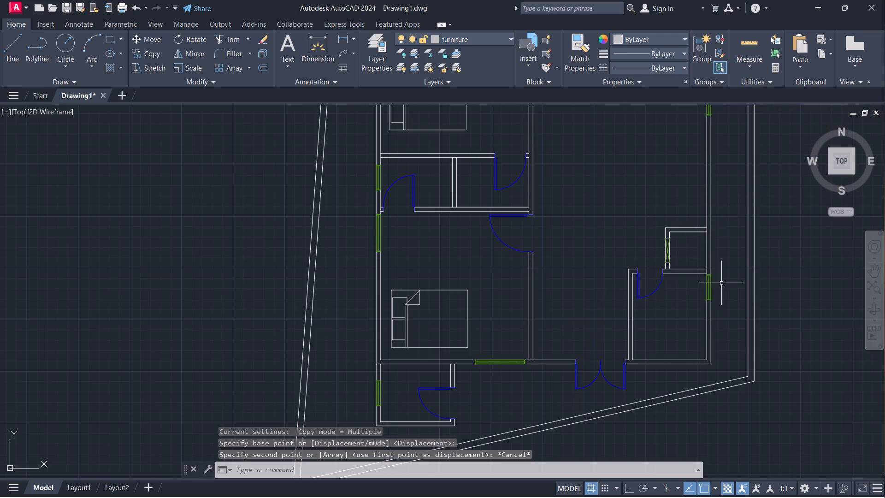
Erase the original south toilet of the mirrored pair outside the plot, east of the boundary wall.
middle_drag(774, 276, 376, 446)
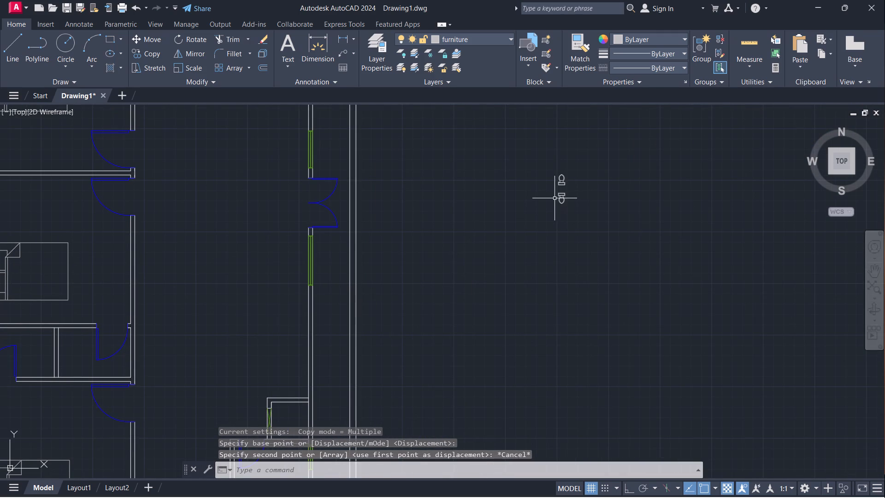
click(561, 196)
key(e)
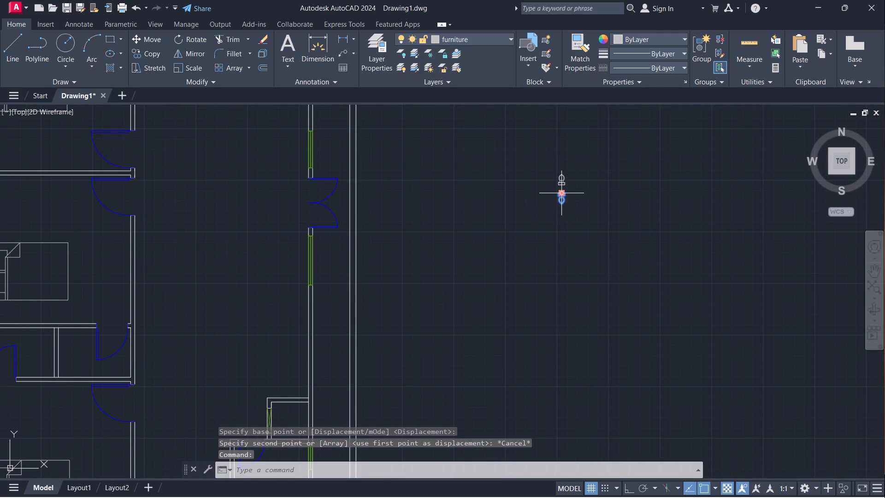
key(Return)
Scale the remaining toilet down to about 0.8 of its size from the midpoint of its tank's back edge.
drag(542, 155, 543, 165)
click(597, 215)
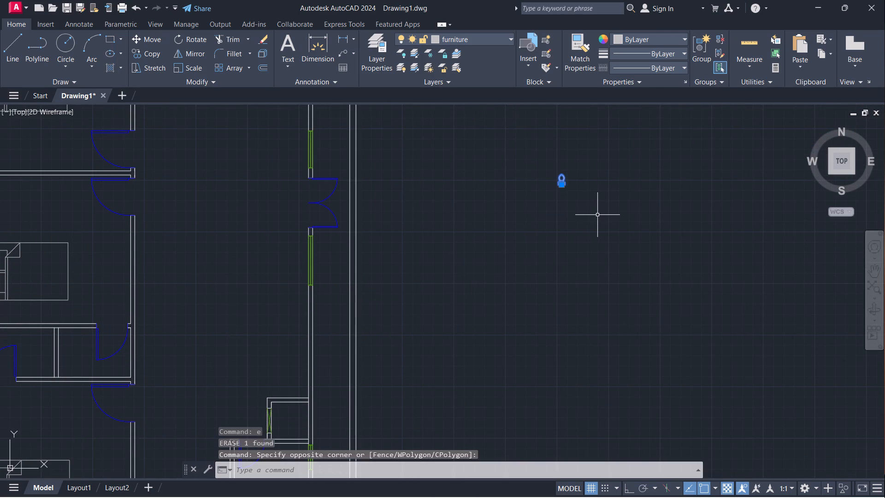
text(sc)
key(Return)
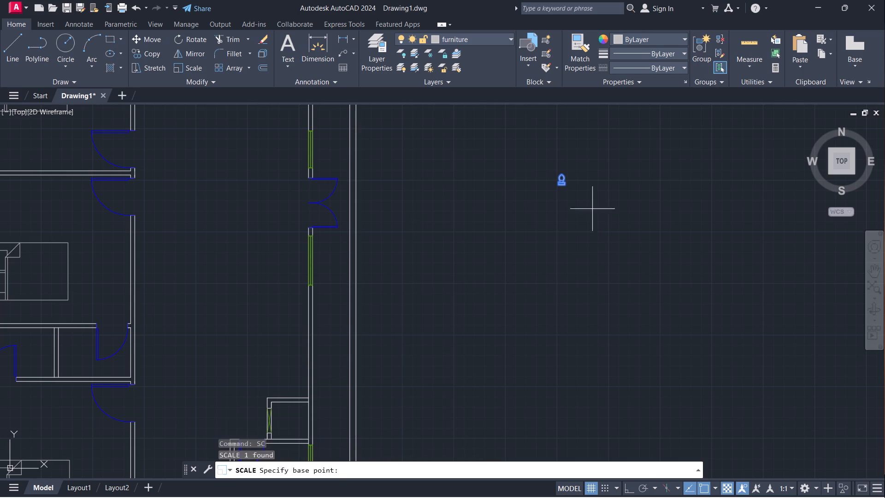
scroll(564, 182, up, 6)
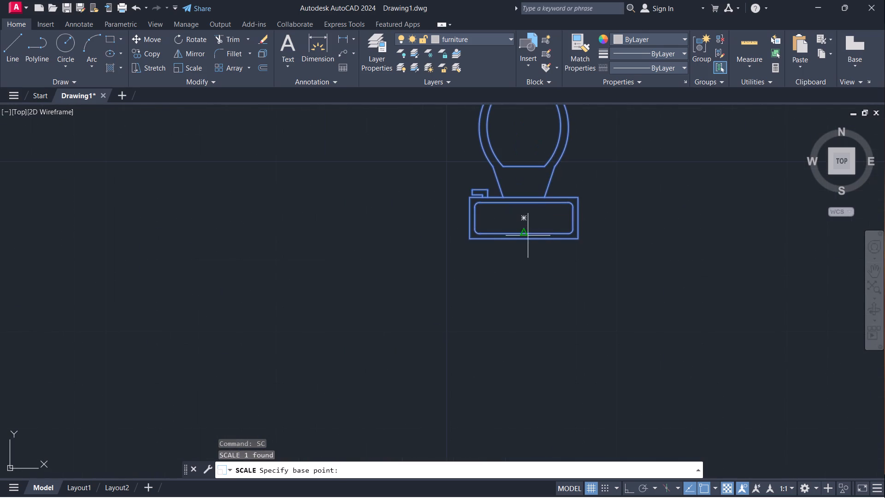
click(527, 240)
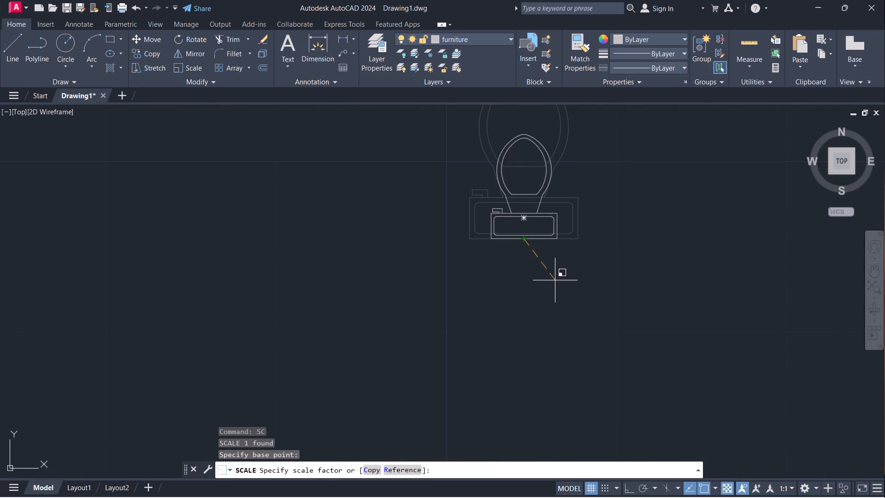
click(565, 292)
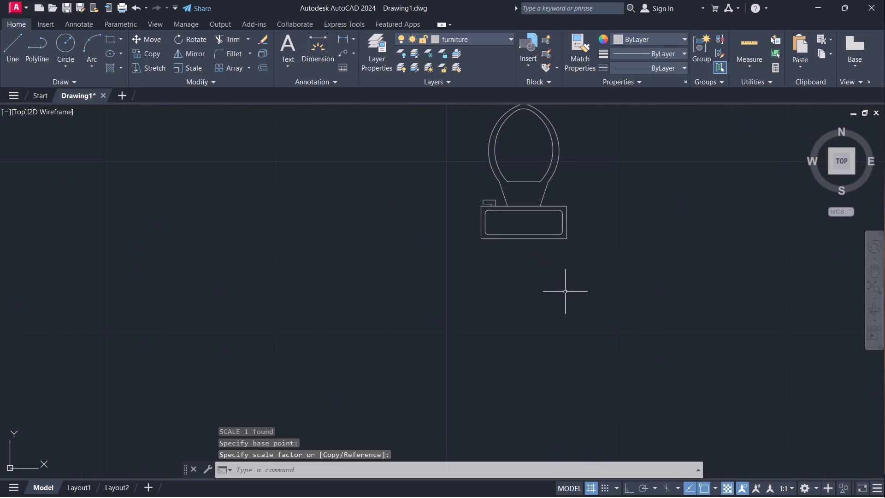
Scale the toilet up by about one third from the centre of its tank.
scroll(502, 225, down, 2)
scroll(531, 252, down, 4)
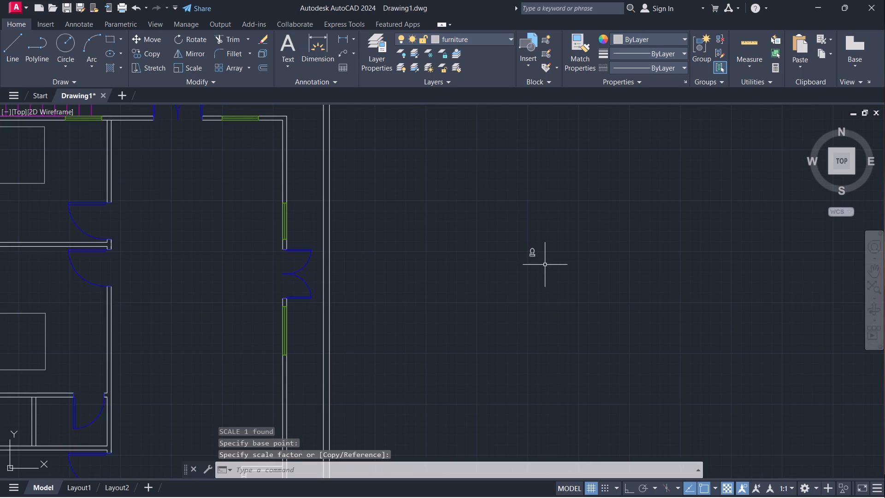
scroll(545, 265, down, 1)
scroll(543, 247, up, 2)
click(512, 270)
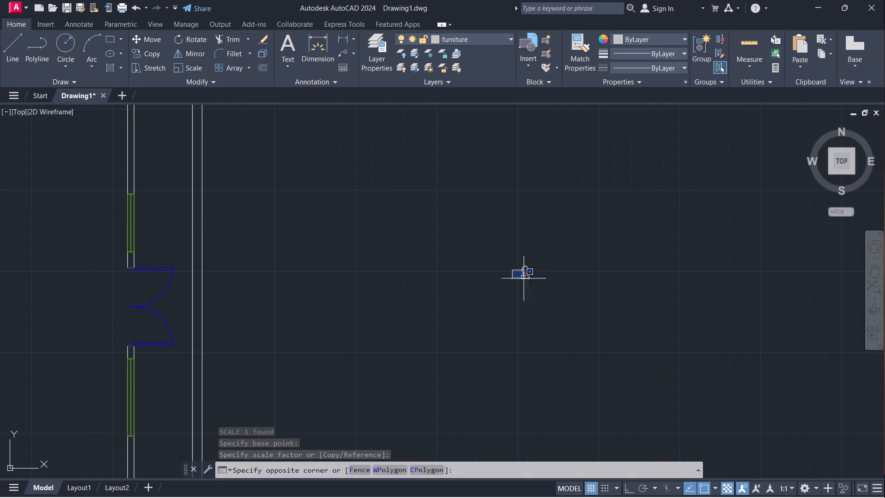
click(581, 330)
drag(474, 223, 479, 225)
click(591, 314)
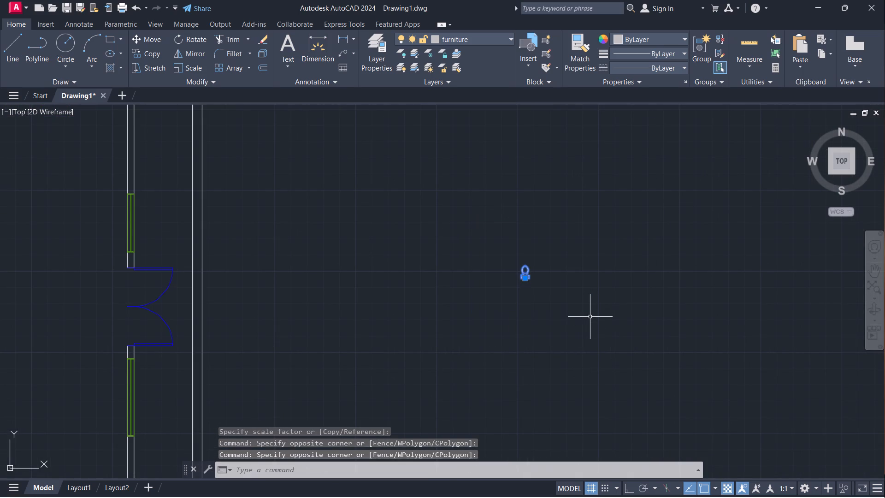
text(sc)
key(Return)
scroll(531, 279, up, 3)
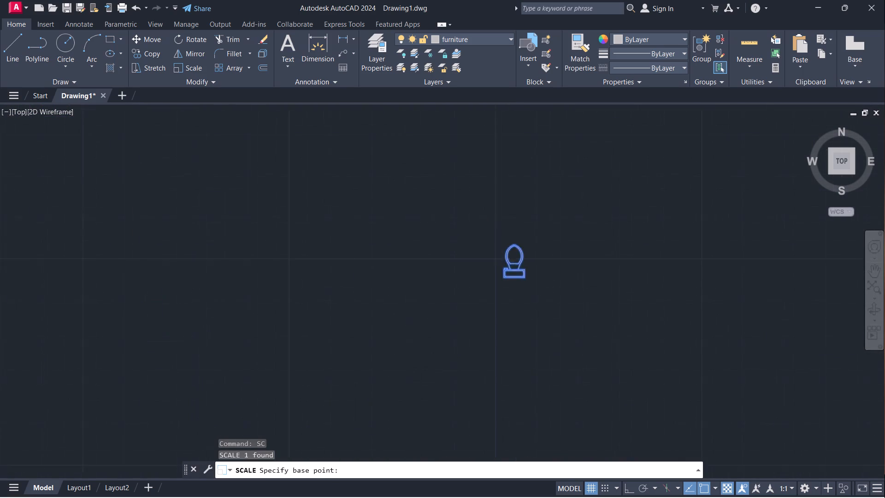
scroll(526, 276, up, 3)
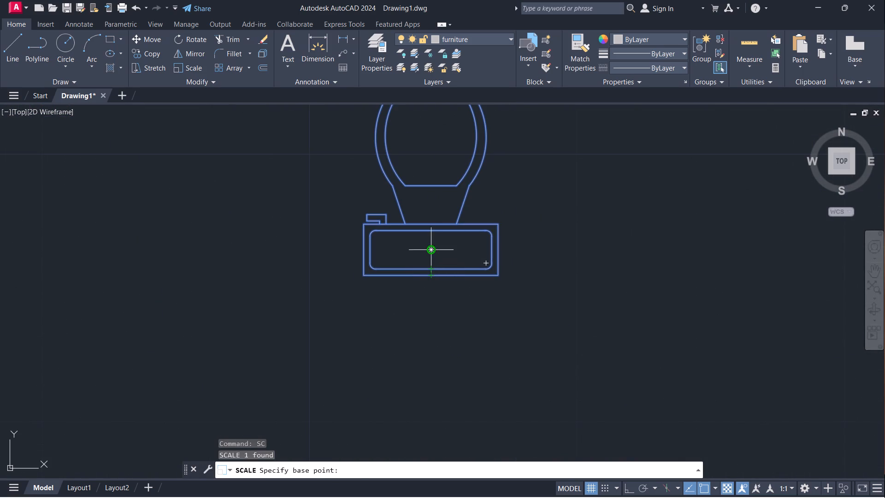
click(430, 249)
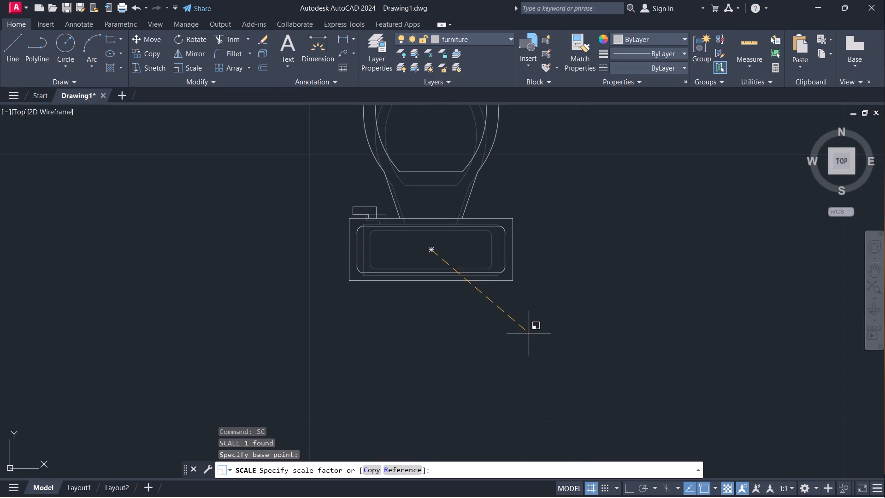
click(535, 344)
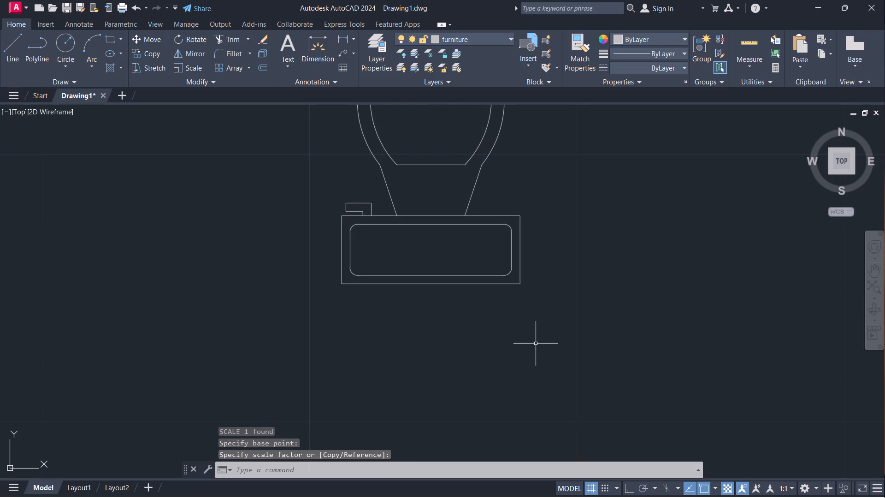
Enlarge the toilet to roughly four times its size from the midpoint of its tank's back edge.
scroll(490, 320, down, 6)
middle_drag(505, 348, 549, 285)
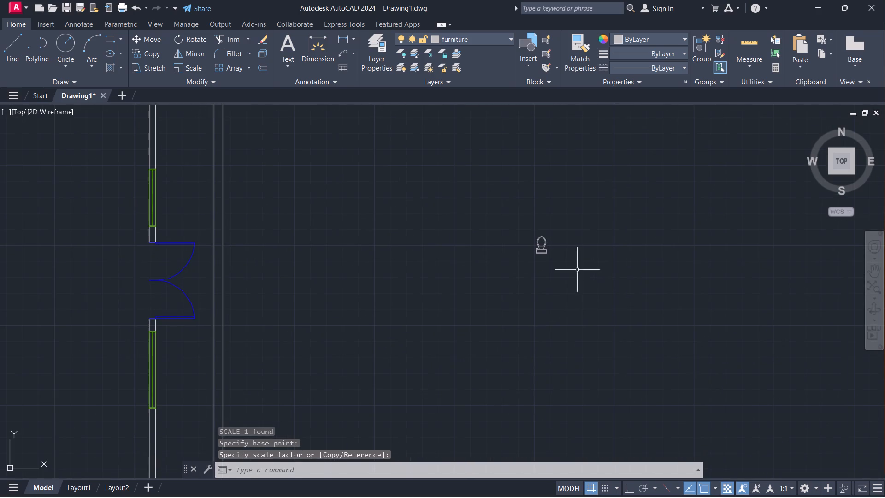
drag(522, 215, 529, 231)
click(606, 333)
text(sc)
key(Return)
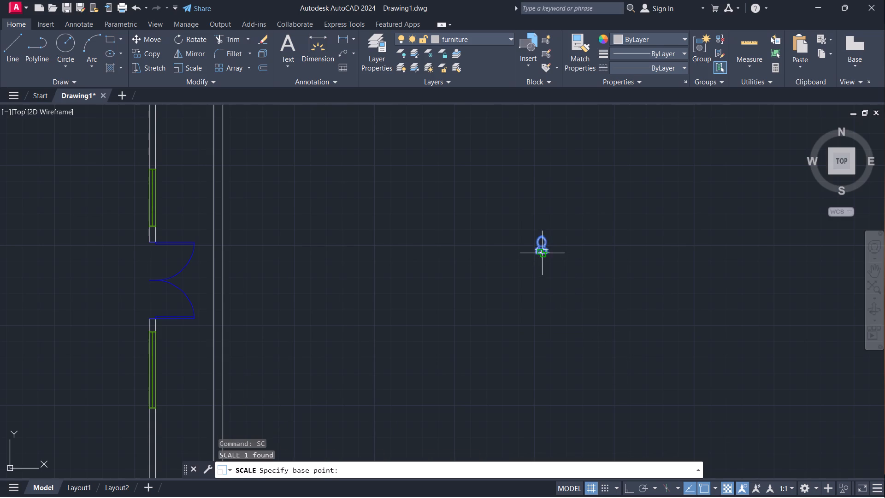
click(540, 255)
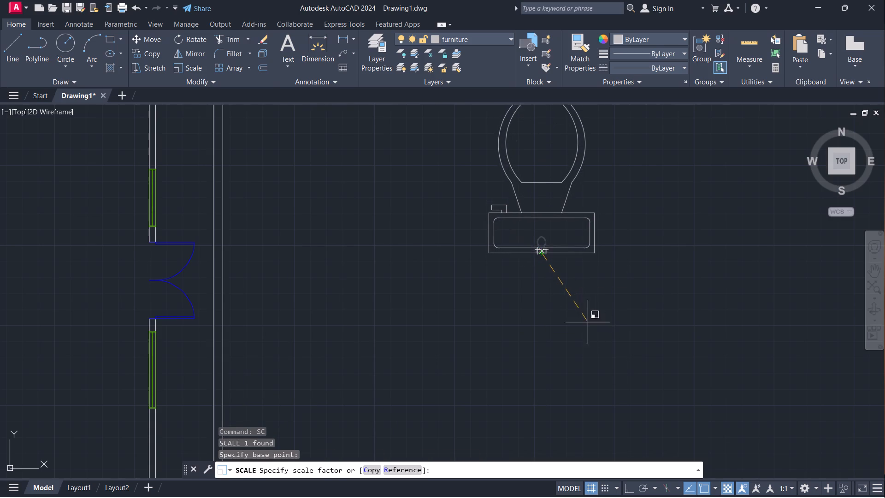
click(545, 287)
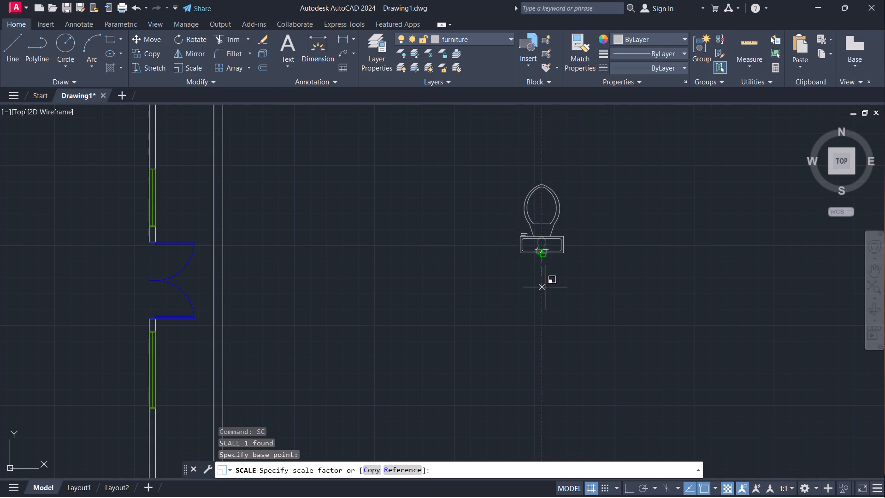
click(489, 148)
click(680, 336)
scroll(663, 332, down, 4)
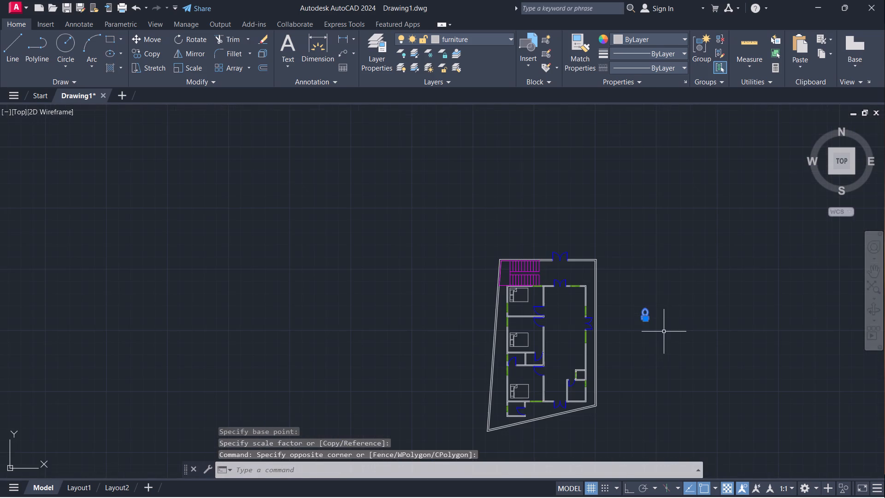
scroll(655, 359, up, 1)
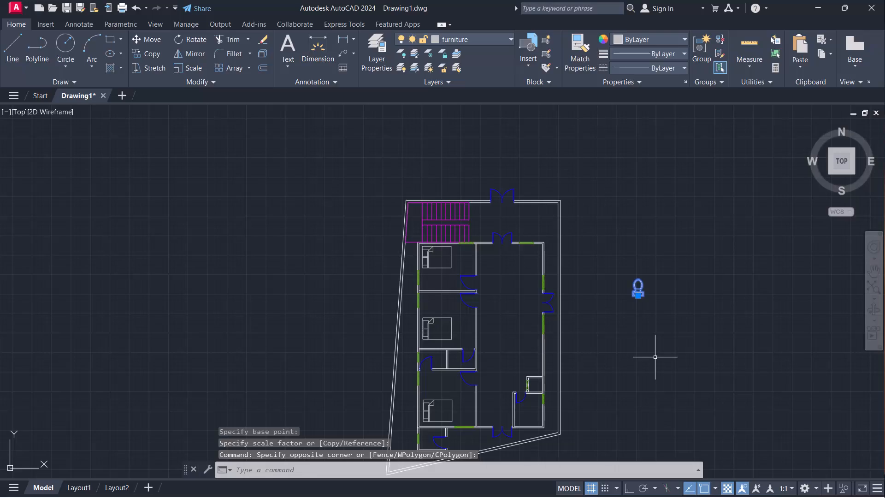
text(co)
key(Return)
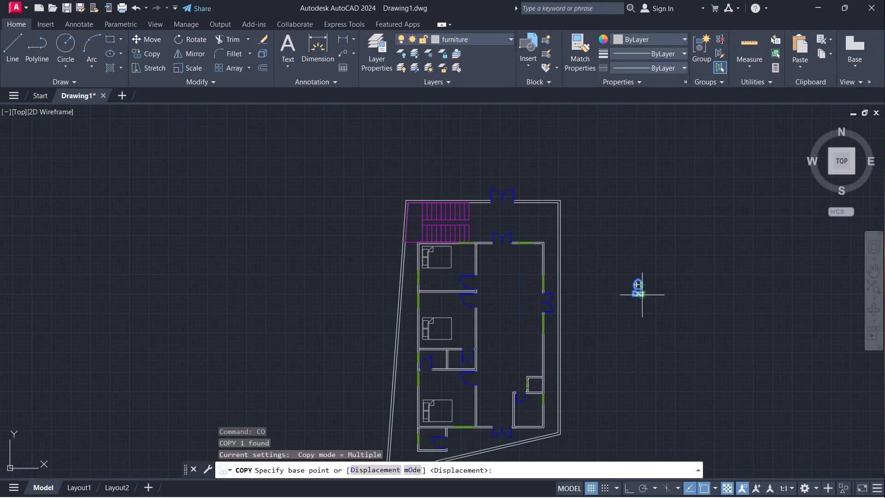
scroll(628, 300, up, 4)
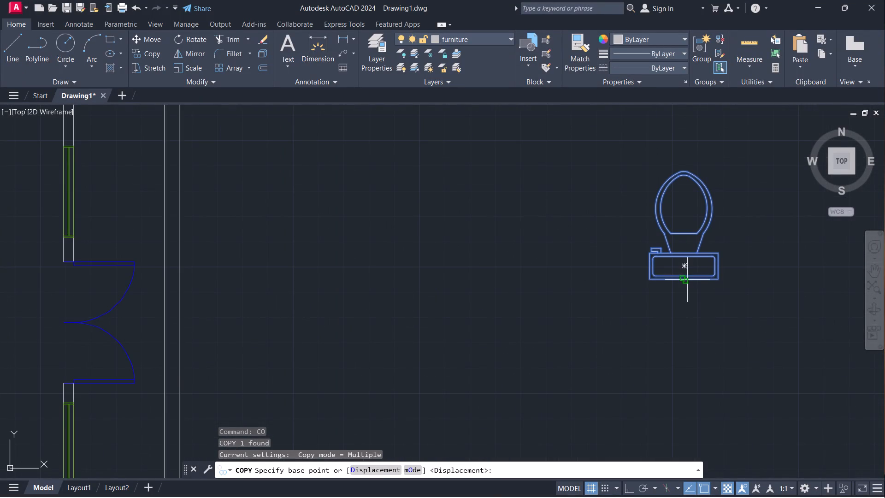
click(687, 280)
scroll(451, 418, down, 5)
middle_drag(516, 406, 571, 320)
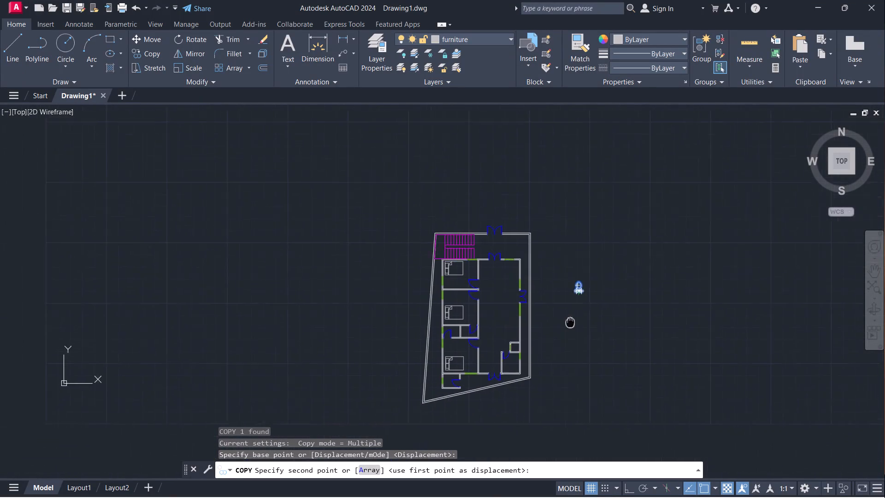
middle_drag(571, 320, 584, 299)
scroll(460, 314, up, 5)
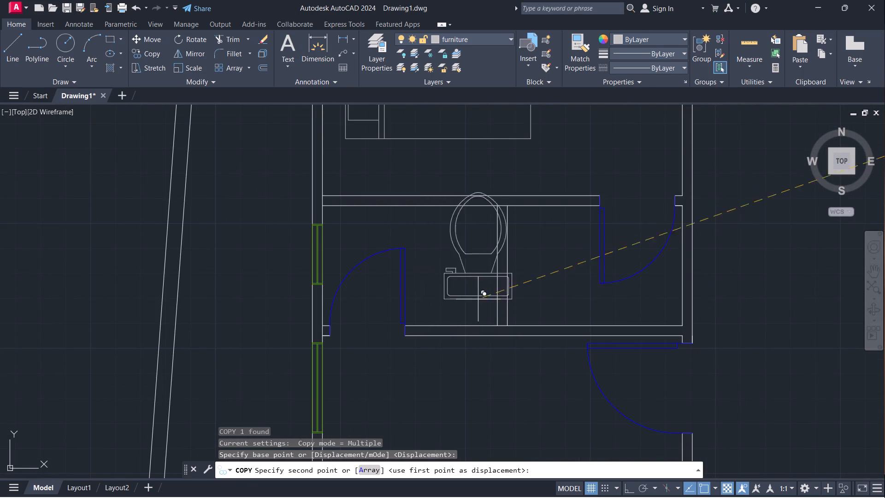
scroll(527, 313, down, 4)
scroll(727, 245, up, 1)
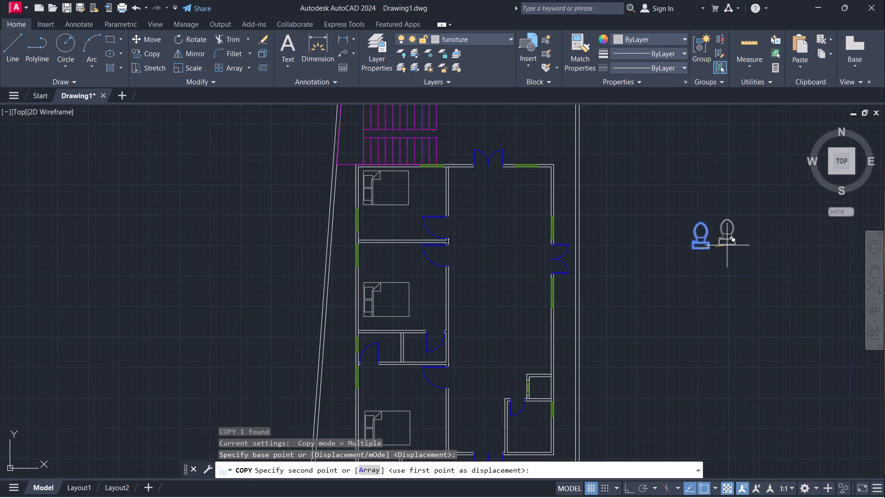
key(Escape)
Scale the toilet outside the plot down to about 0.7 of its size from the midpoint of its tank's back edge.
click(637, 175)
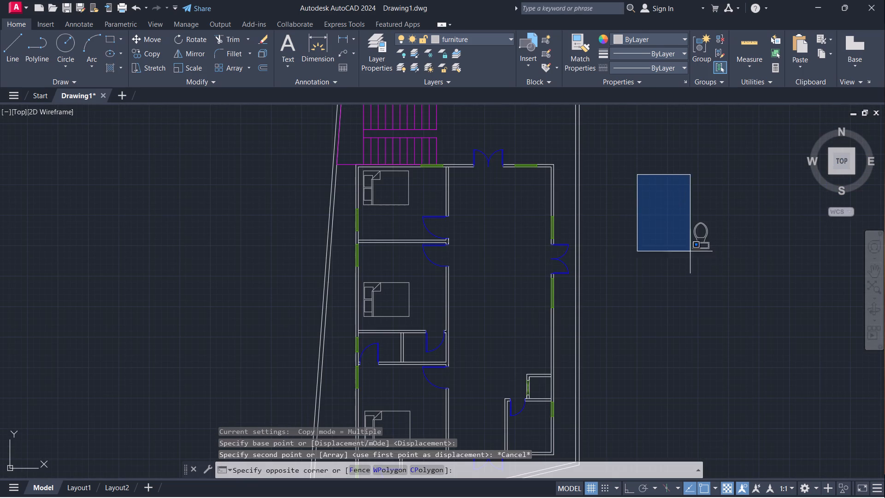
click(747, 290)
text(sc)
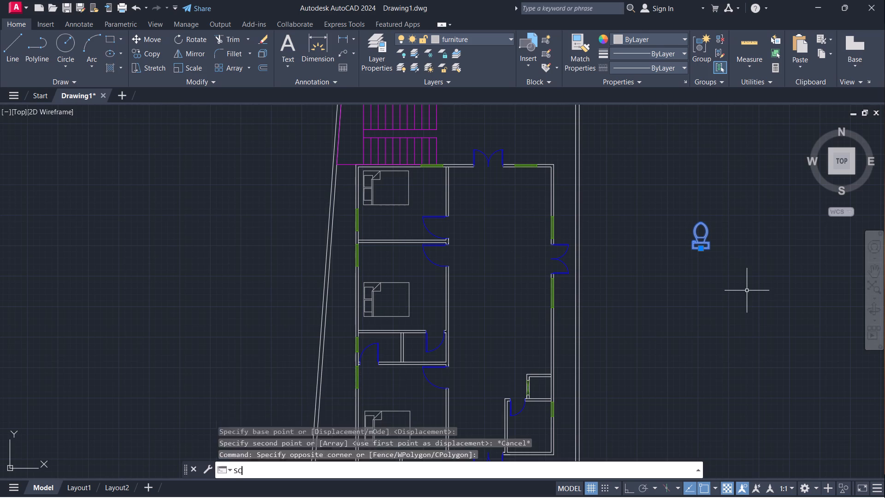
key(Return)
click(698, 254)
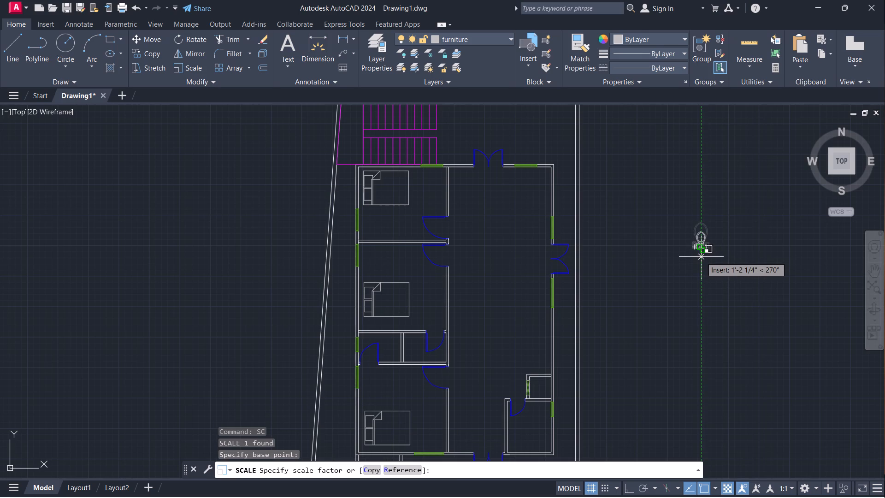
click(701, 258)
Copy the toilet into the western of the two small bathrooms between the middle and south bedrooms, tank toward the south wall.
click(681, 207)
click(734, 296)
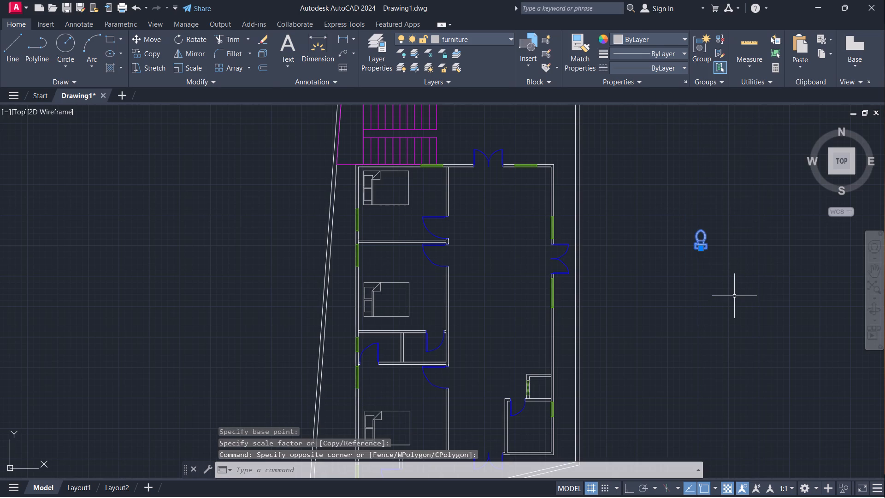
text(co)
key(Return)
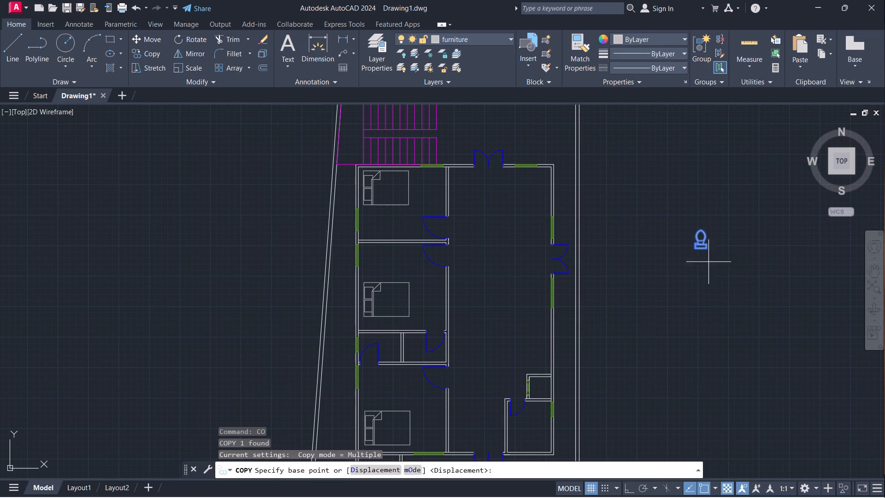
scroll(704, 243, up, 3)
click(690, 268)
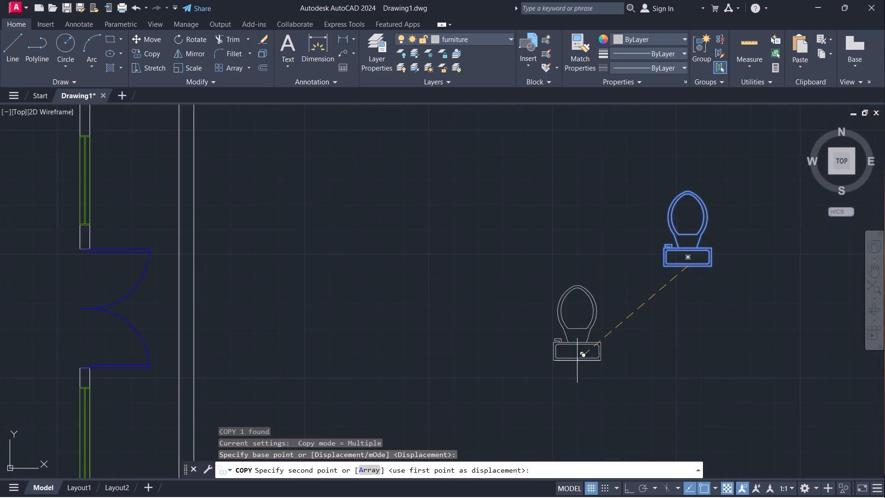
scroll(578, 345, down, 3)
scroll(616, 325, down, 1)
middle_drag(597, 385, 701, 271)
scroll(538, 265, up, 5)
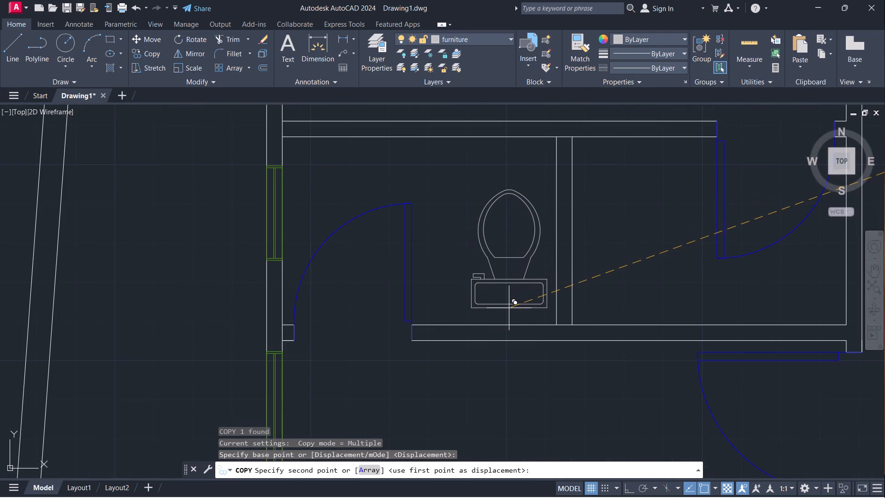
click(498, 303)
key(Escape)
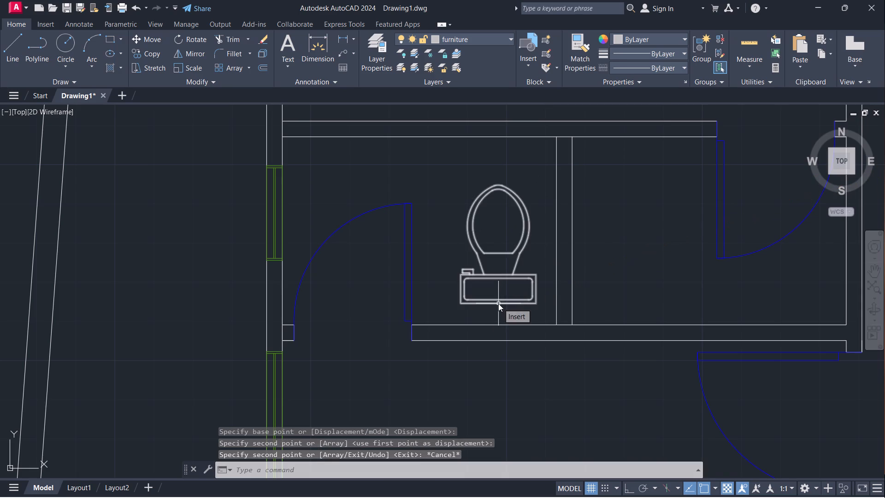
Scale the copied toilet down to about two thirds of its size from the midpoint of its tank's back edge.
click(450, 166)
click(544, 312)
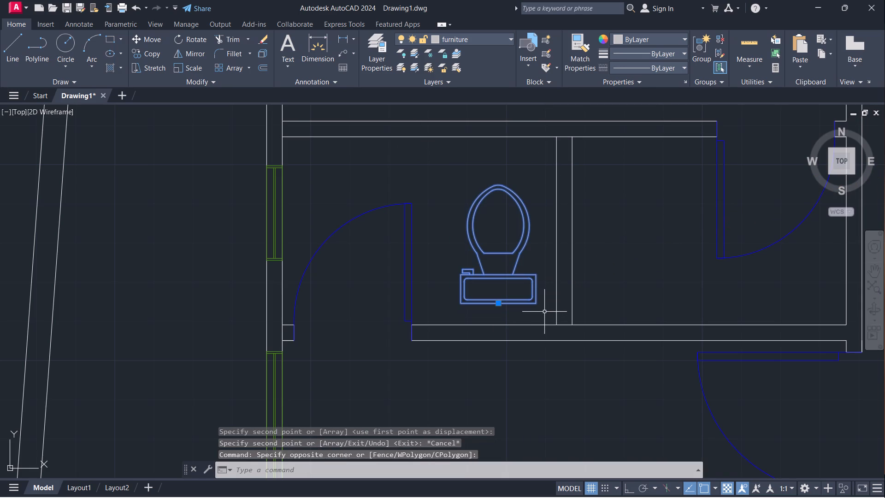
text(sc)
key(Return)
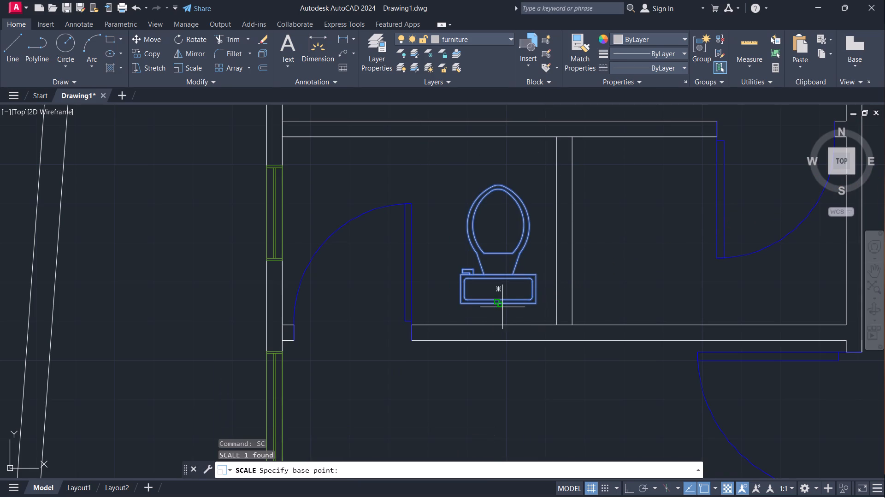
click(498, 307)
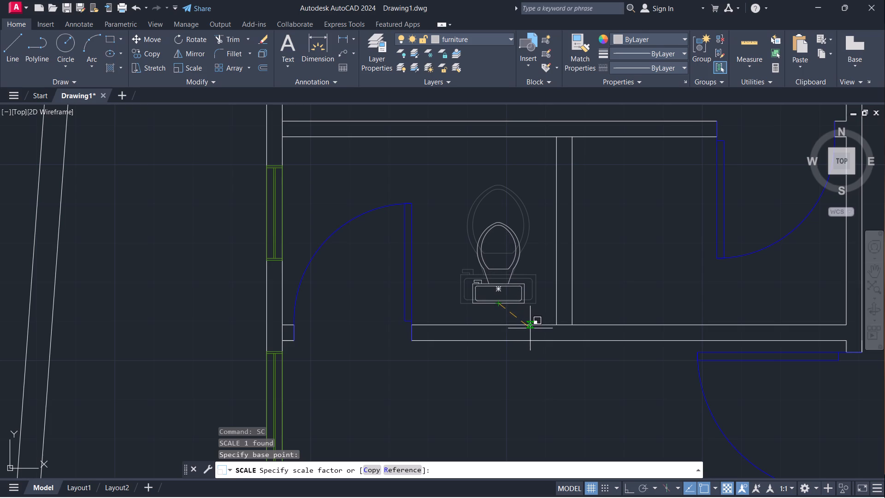
click(531, 329)
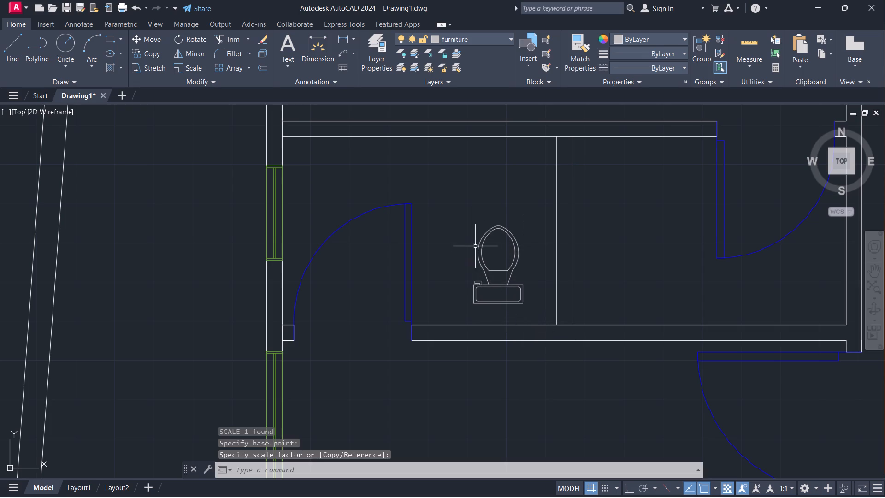
Move the toilet slightly southeast, bringing its tank closer to the bathroom's south wall.
click(498, 302)
key(m)
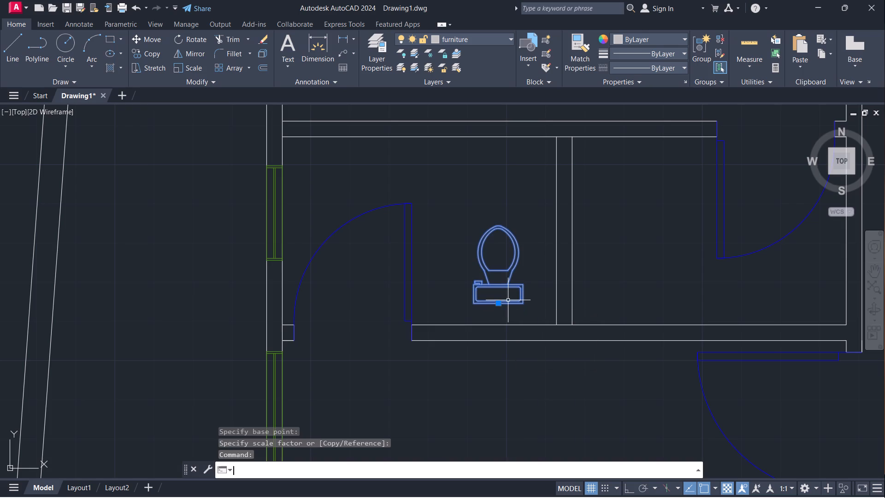
key(Return)
click(500, 305)
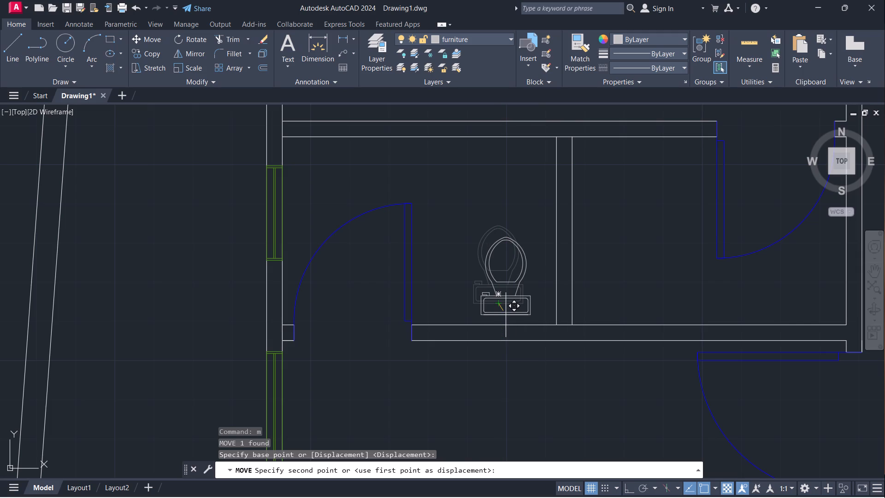
click(506, 315)
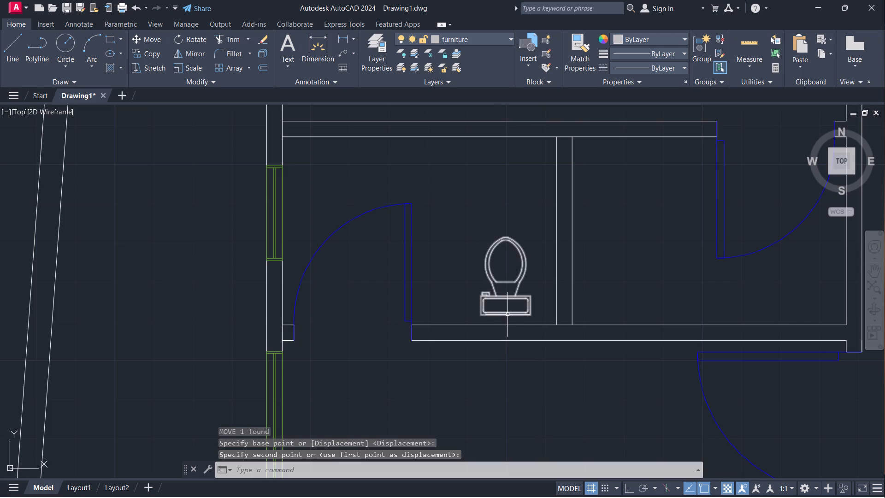
Copy the toilet about 2'-7 1/4" due east into the adjoining bathroom across the partition wall.
click(507, 315)
text(co)
key(Return)
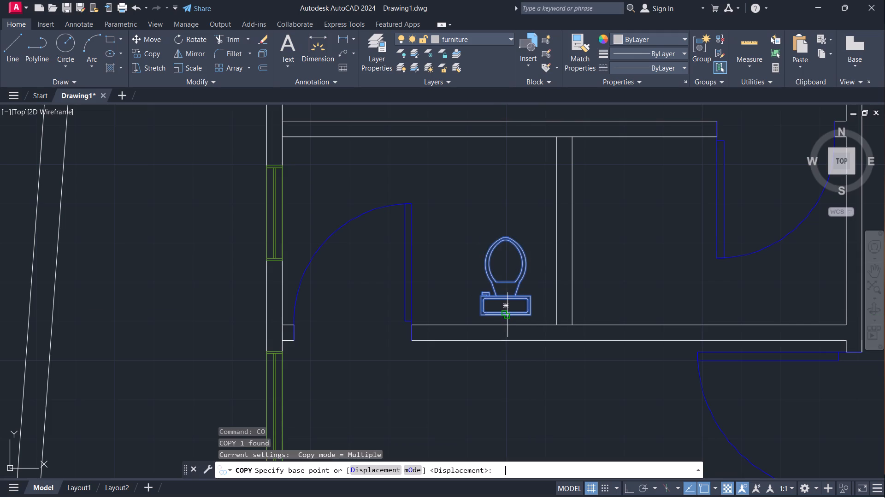
click(508, 307)
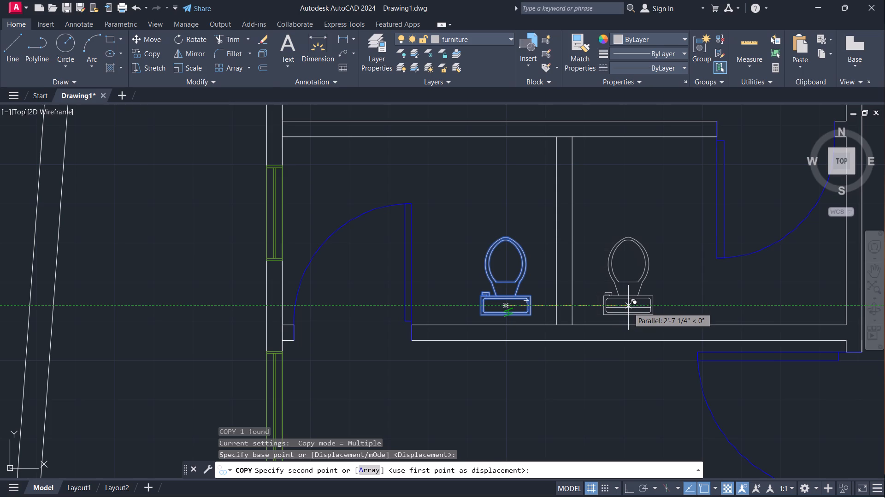
click(628, 308)
scroll(634, 259, down, 5)
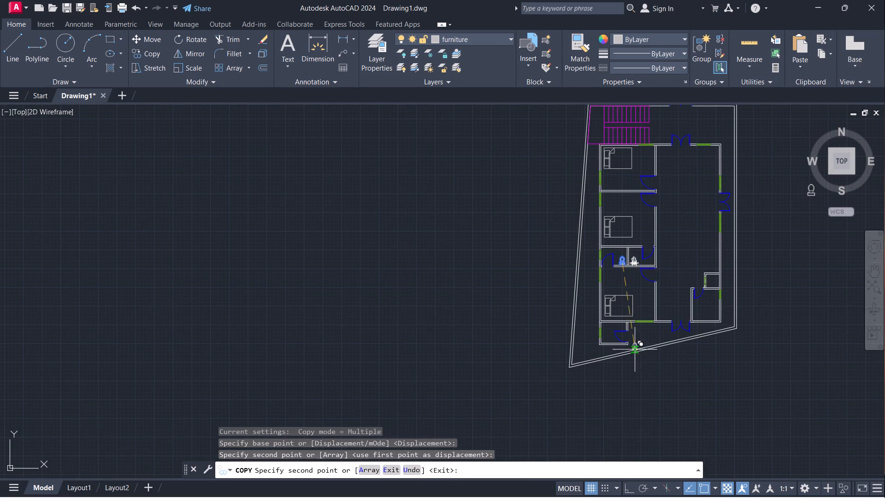
scroll(618, 367, up, 3)
scroll(584, 269, up, 3)
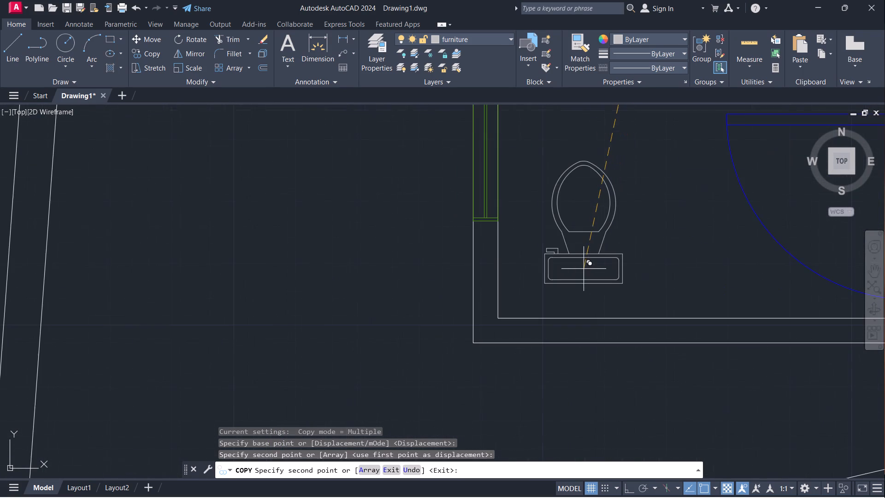
key(Escape)
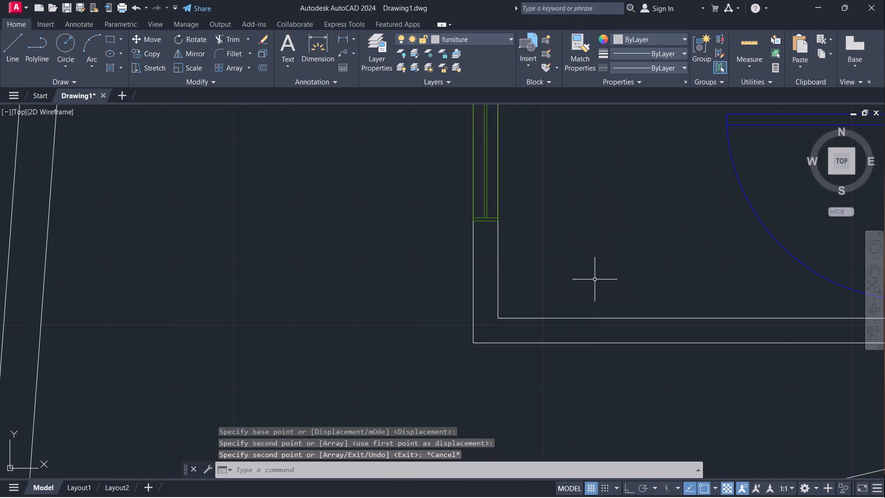
Move the toilet outside the plot into the southwest bathroom, near its west window with the tank toward the south wall.
scroll(586, 273, down, 6)
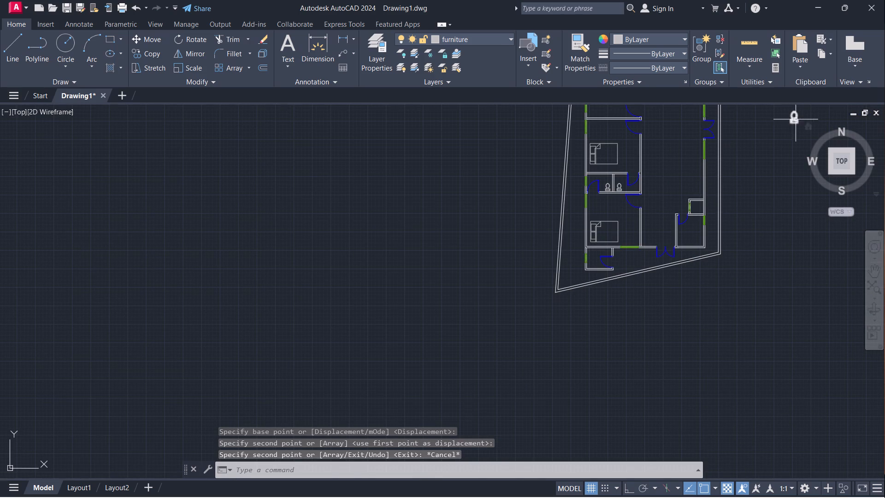
click(796, 120)
key(m)
key(Return)
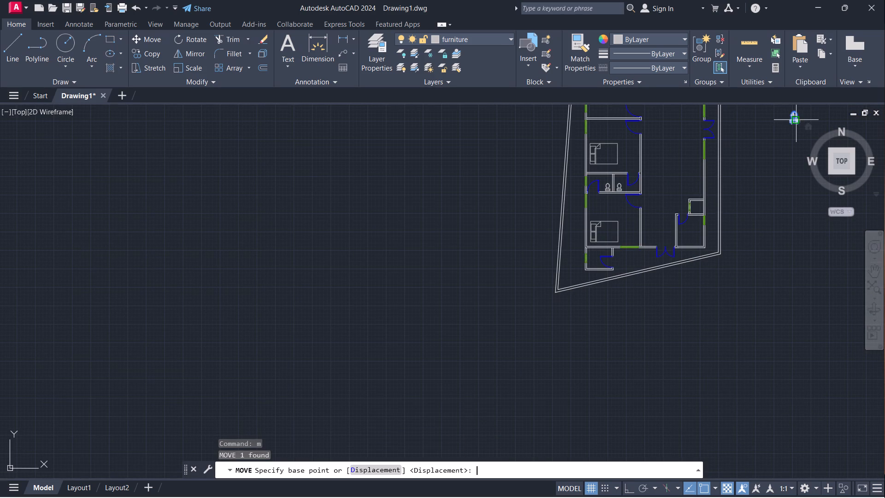
click(794, 127)
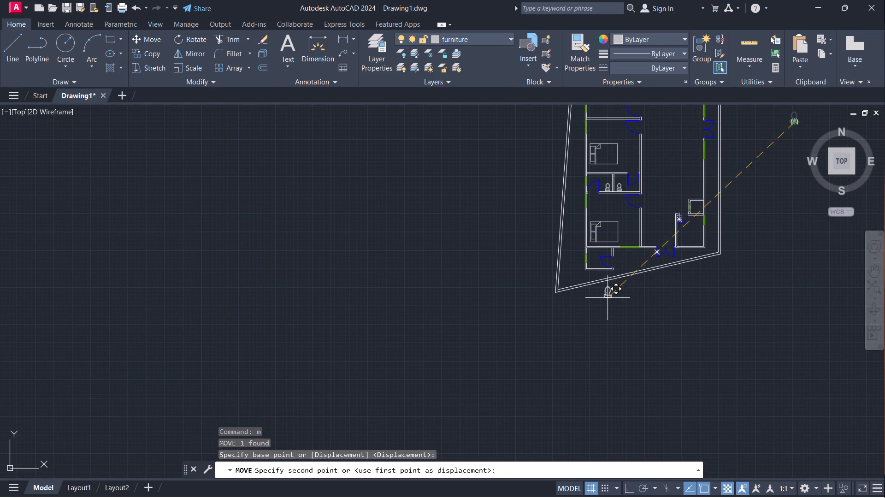
scroll(589, 258, up, 5)
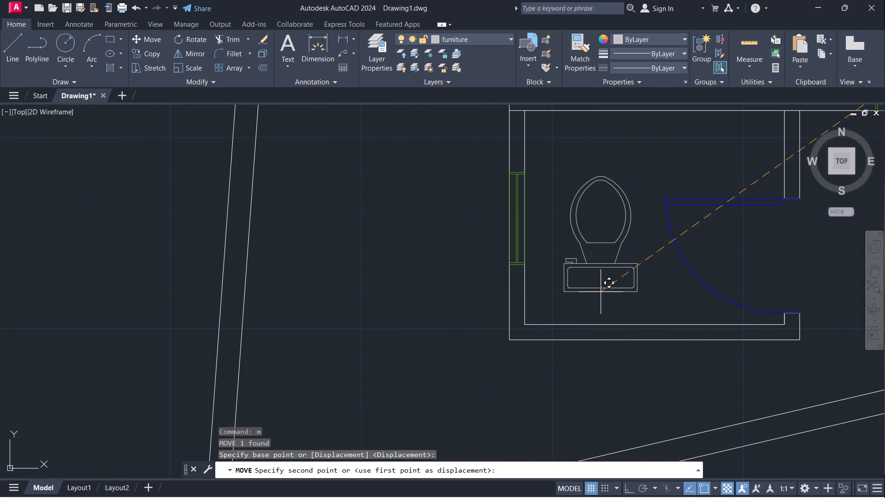
click(585, 305)
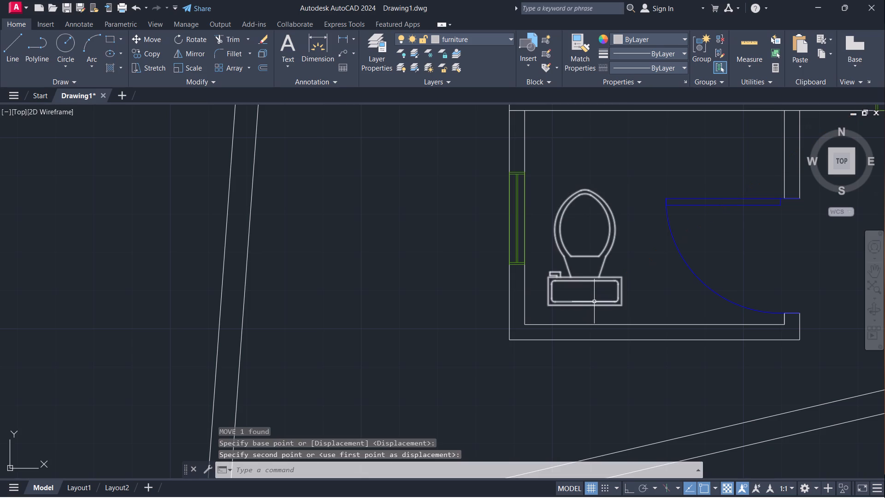
Scale the southwest bathroom's toilet down to about 0.9 of its size from the midpoint of its tank's back edge.
click(594, 301)
text(sc)
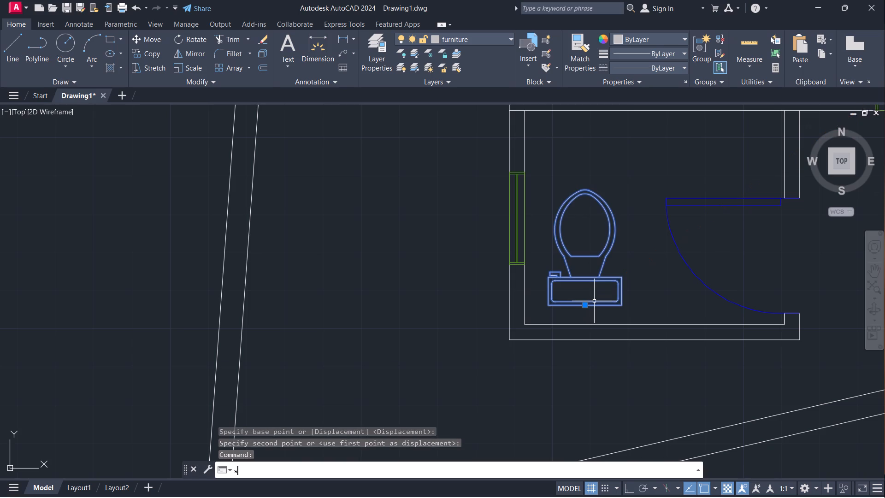
key(Return)
click(588, 306)
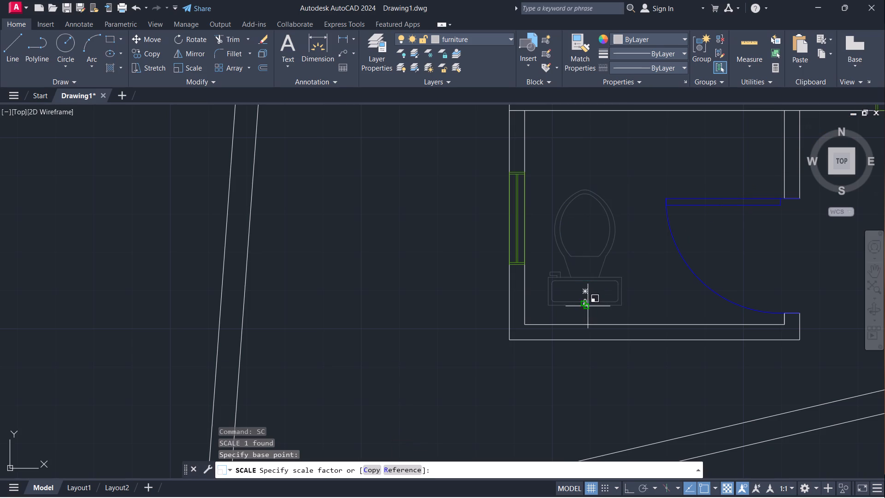
click(635, 312)
scroll(601, 240, down, 2)
scroll(649, 230, down, 1)
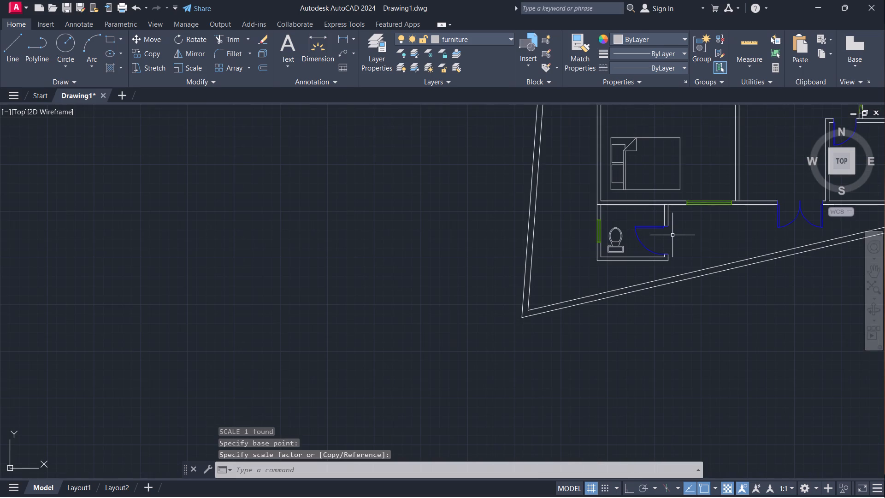
Insert the rounded sofa block from the recent blocks in the empty area just east of the plot boundary.
scroll(694, 237, down, 1)
middle_drag(732, 302, 588, 351)
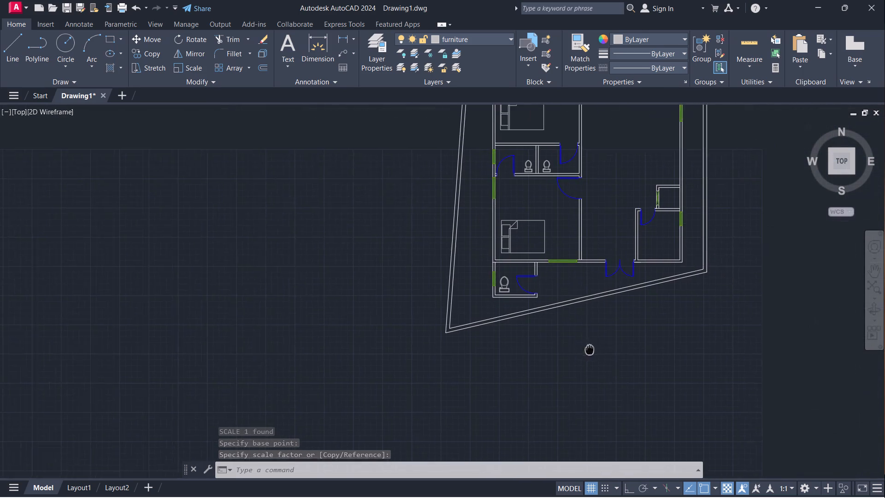
middle_drag(588, 351, 578, 356)
scroll(569, 341, down, 1)
middle_drag(672, 224, 672, 224)
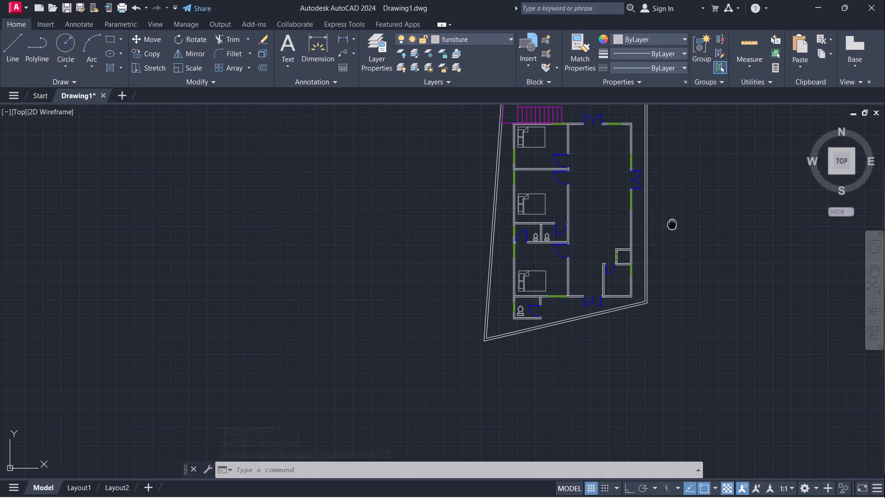
middle_drag(672, 224, 544, 255)
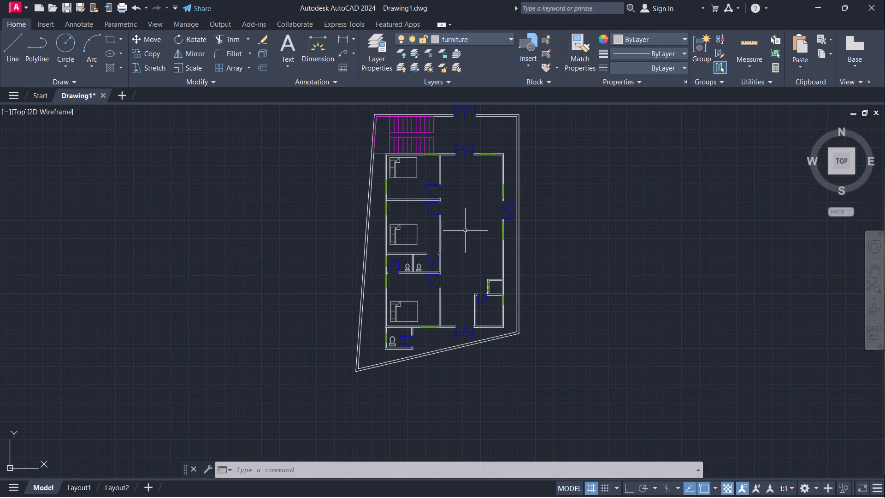
scroll(493, 231, up, 2)
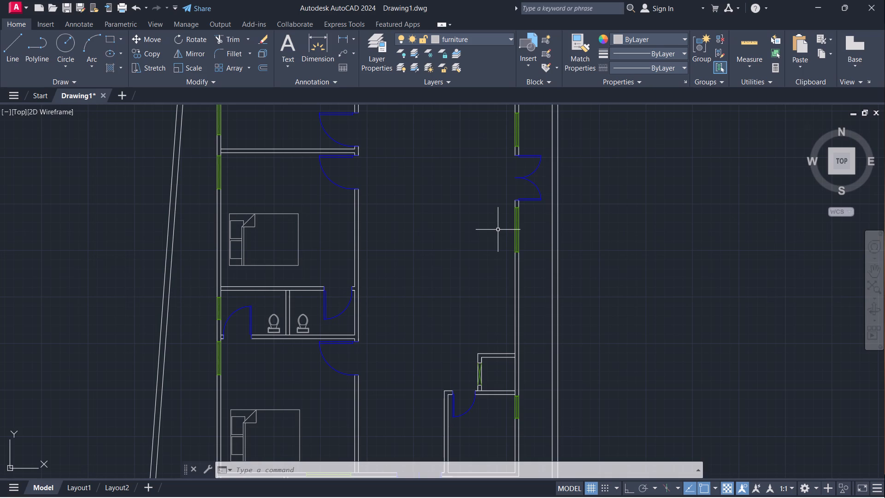
scroll(463, 248, down, 1)
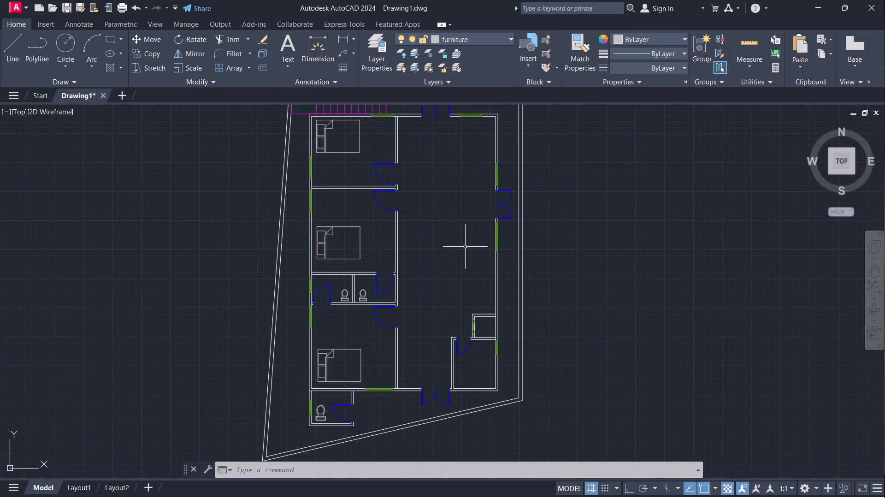
key(i)
key(Return)
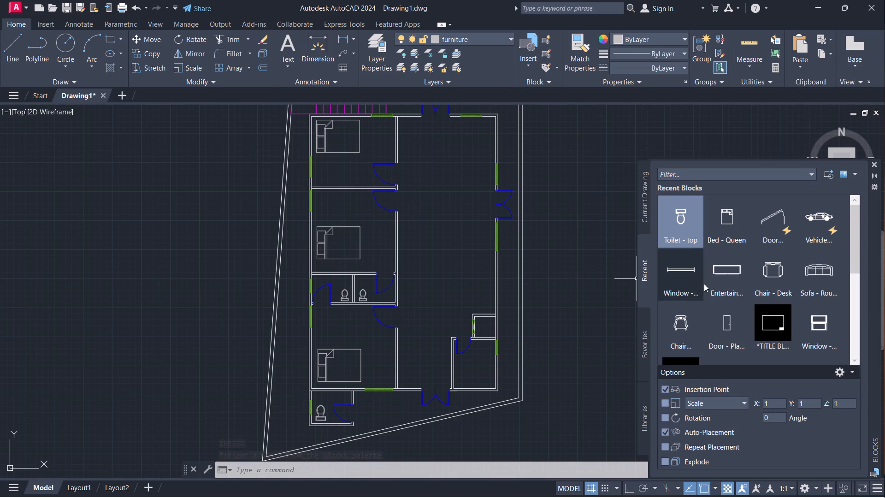
scroll(712, 286, down, 2)
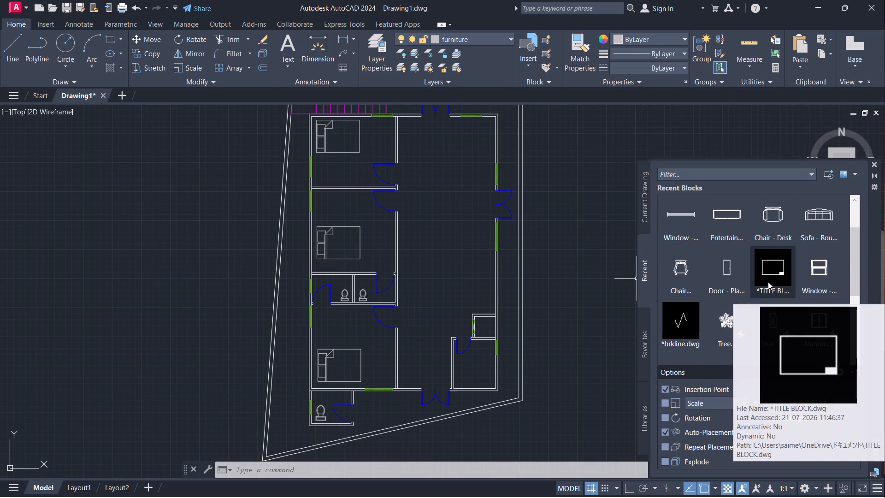
scroll(777, 276, down, 2)
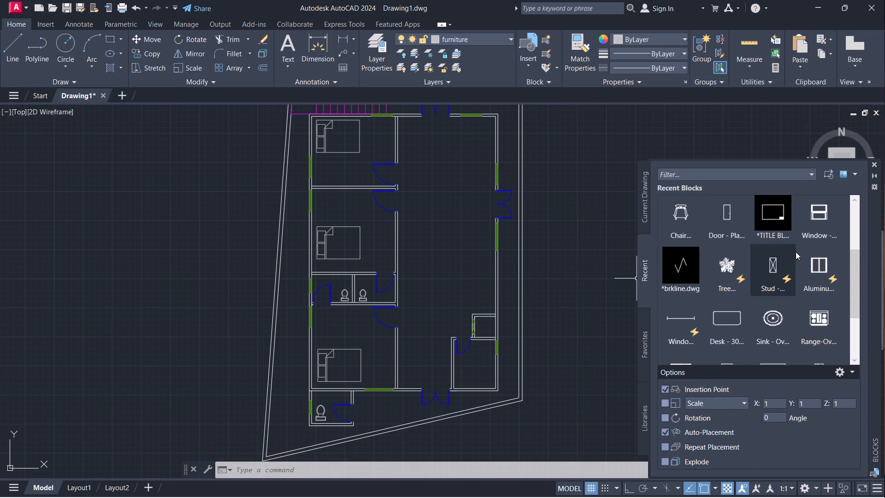
scroll(796, 254, up, 3)
click(814, 241)
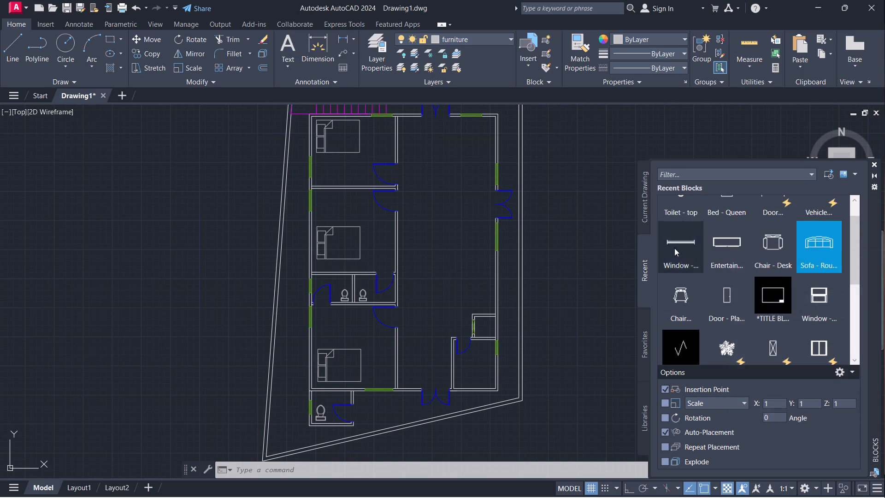
click(579, 251)
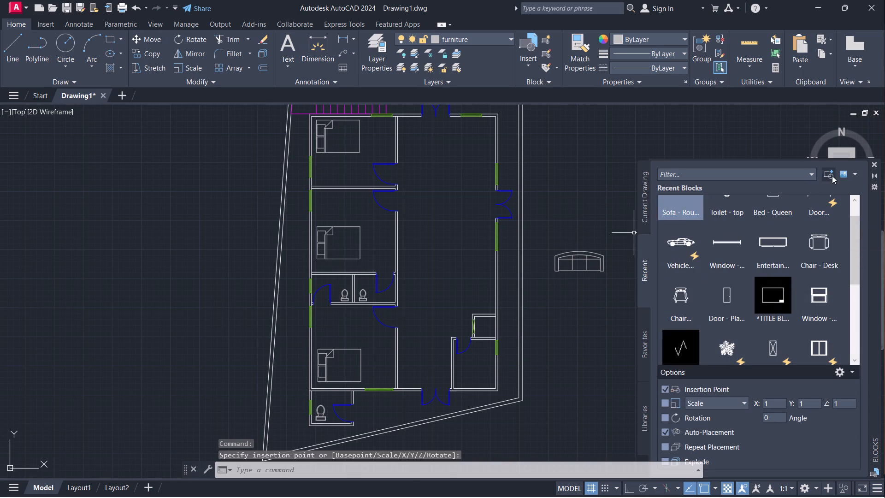
click(876, 162)
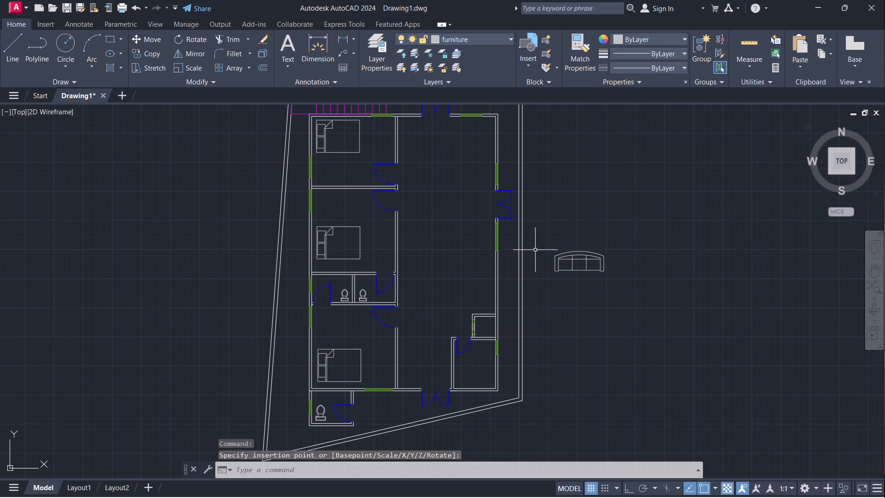
Rotate the sofa to 270° about the midpoint of its curved back so that the back faces east.
click(537, 247)
click(715, 297)
text(ro)
key(Return)
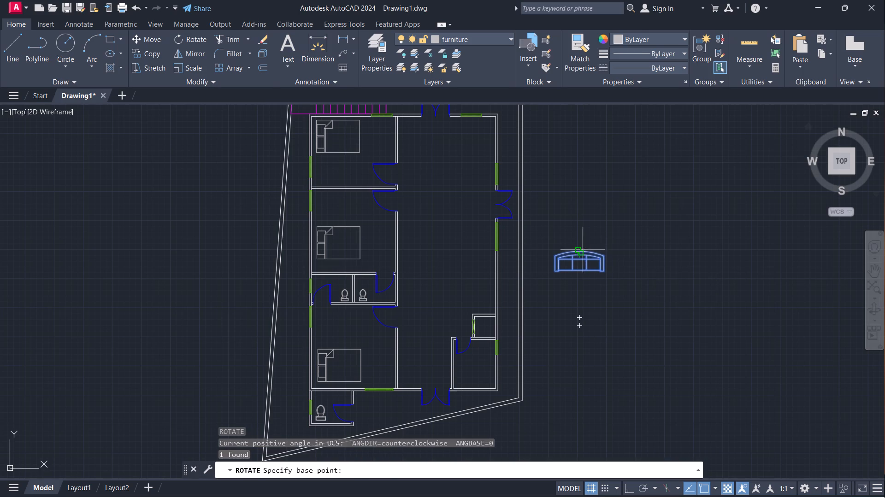
click(583, 248)
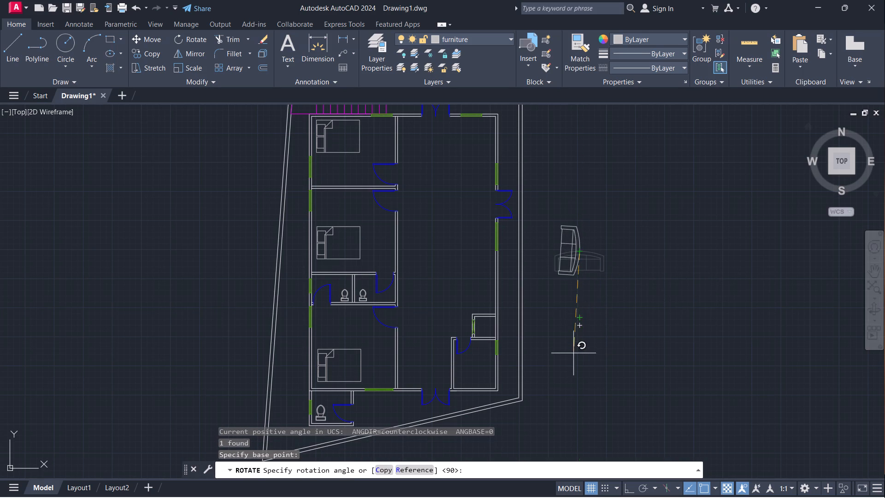
key(F8)
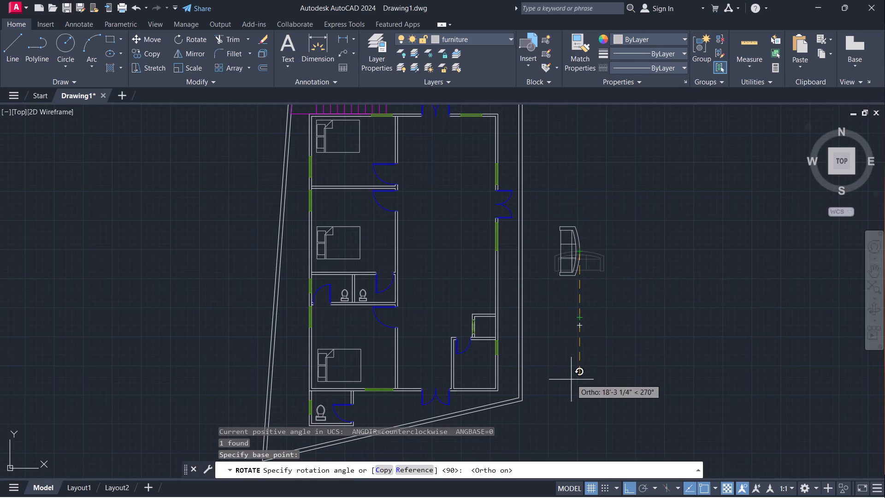
click(571, 388)
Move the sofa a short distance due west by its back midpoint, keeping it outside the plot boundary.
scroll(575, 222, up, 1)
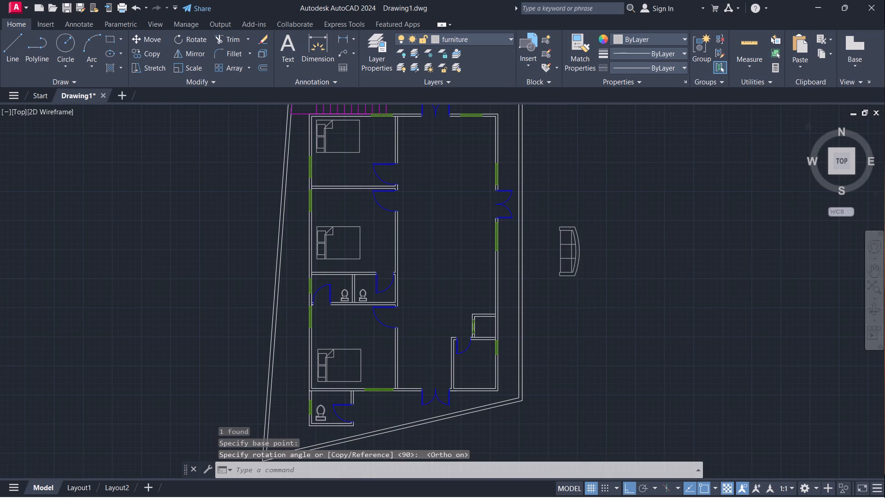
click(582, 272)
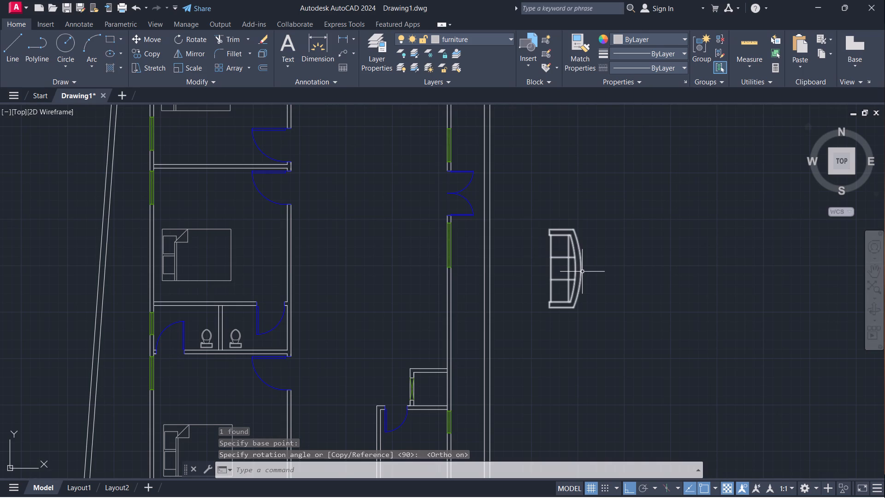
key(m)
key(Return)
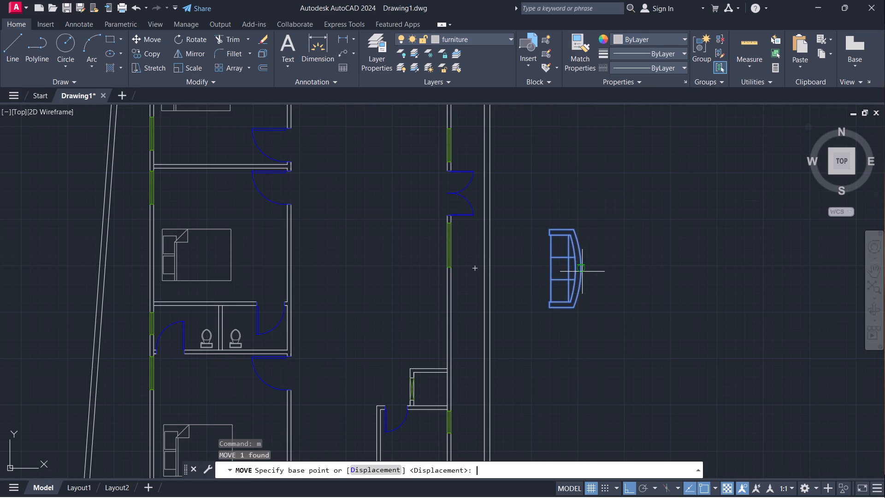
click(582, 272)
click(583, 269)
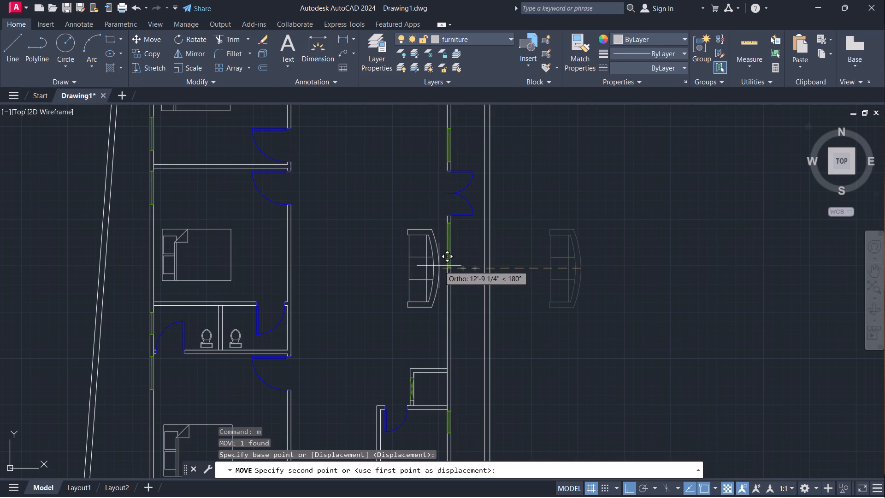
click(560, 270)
Scale the sofa down to roughly three quarters of its size from the midpoint of its curved back.
click(519, 218)
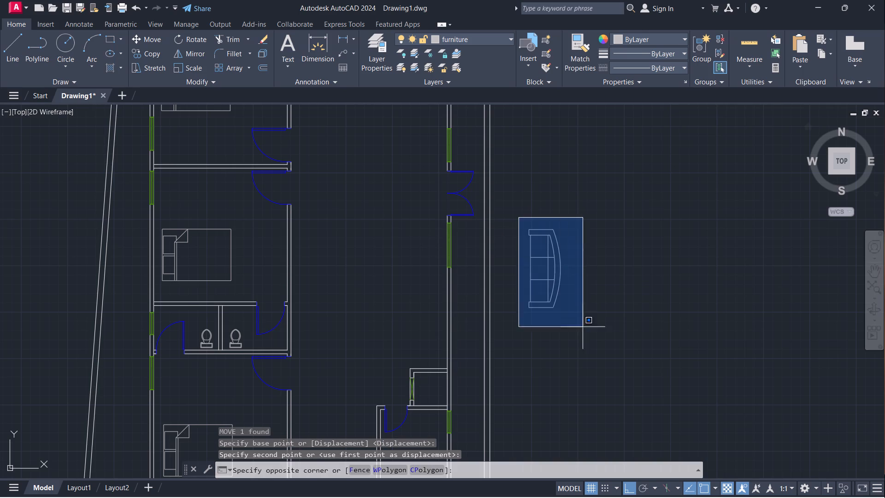
click(583, 334)
key(s)
key(c)
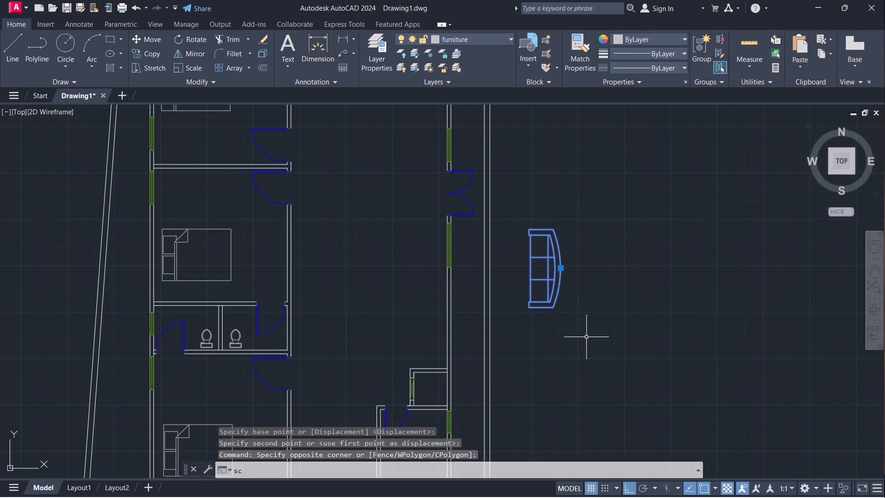
key(Return)
click(563, 269)
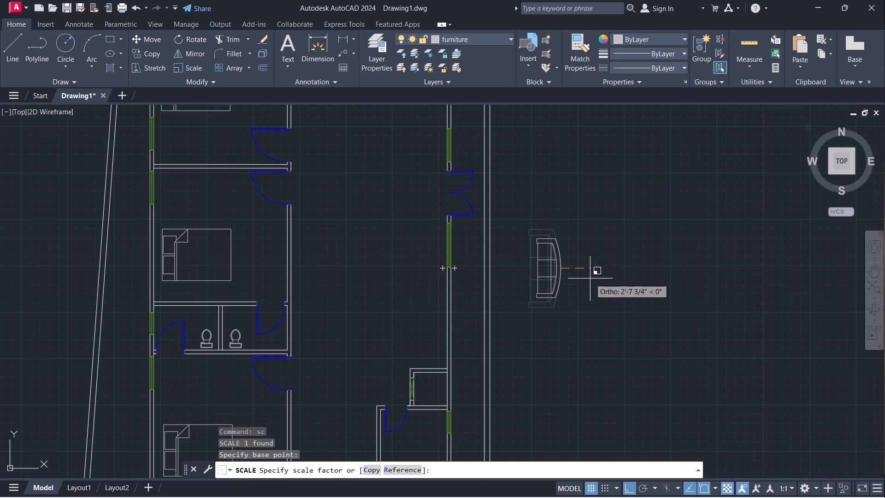
click(590, 279)
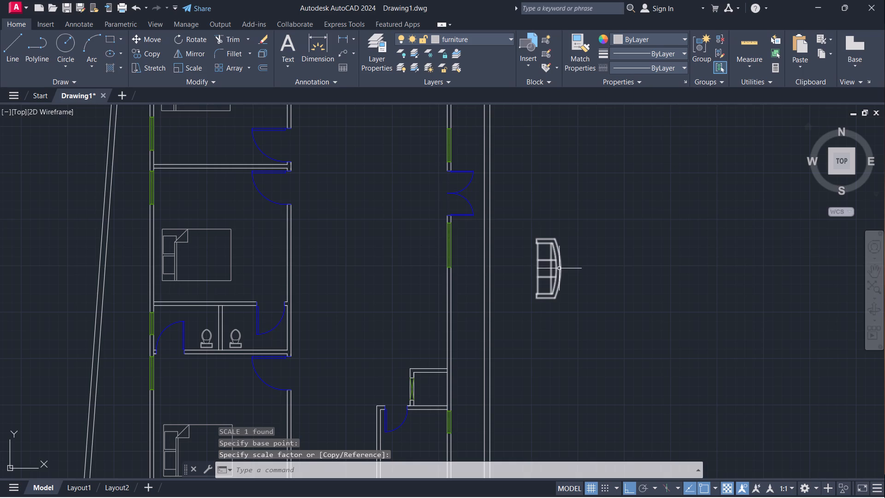
Move the sofa into the main hall, with its back near the east wall's window just south of the double door.
click(559, 268)
key(m)
key(Return)
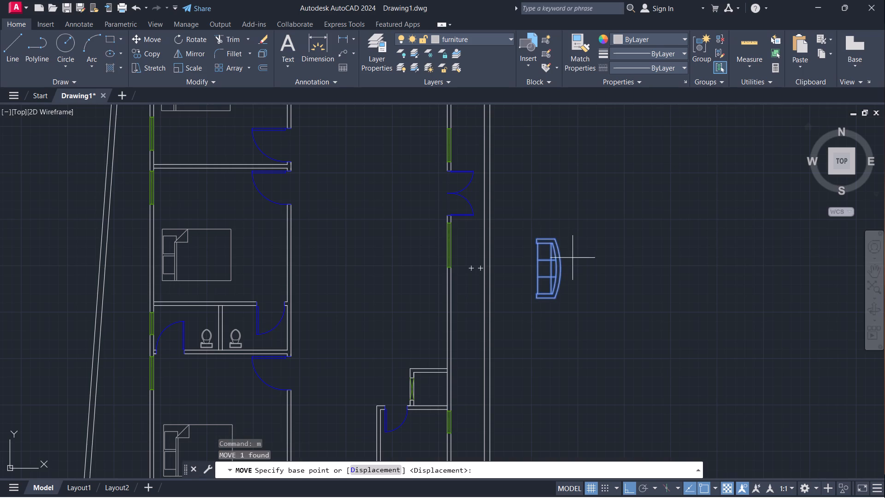
click(563, 266)
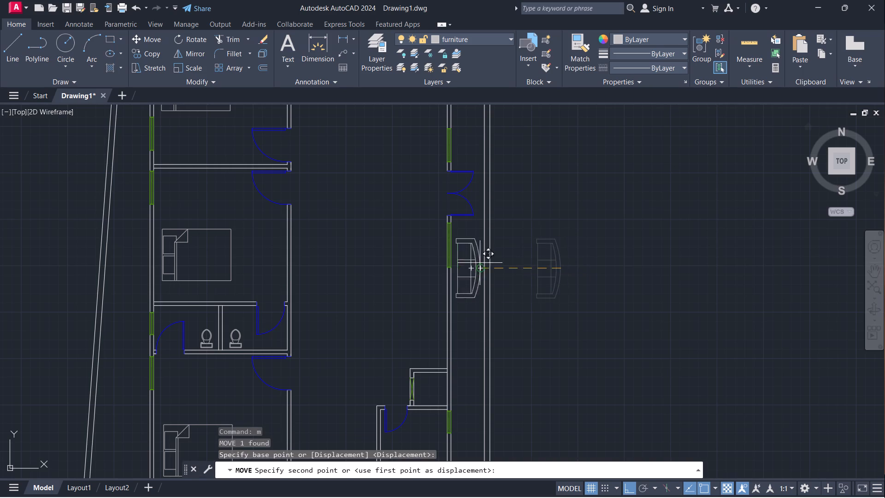
key(F8)
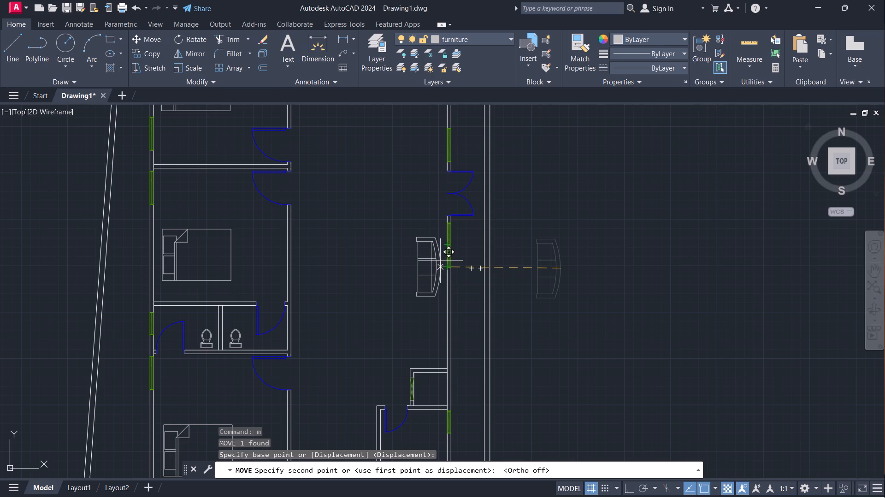
click(440, 261)
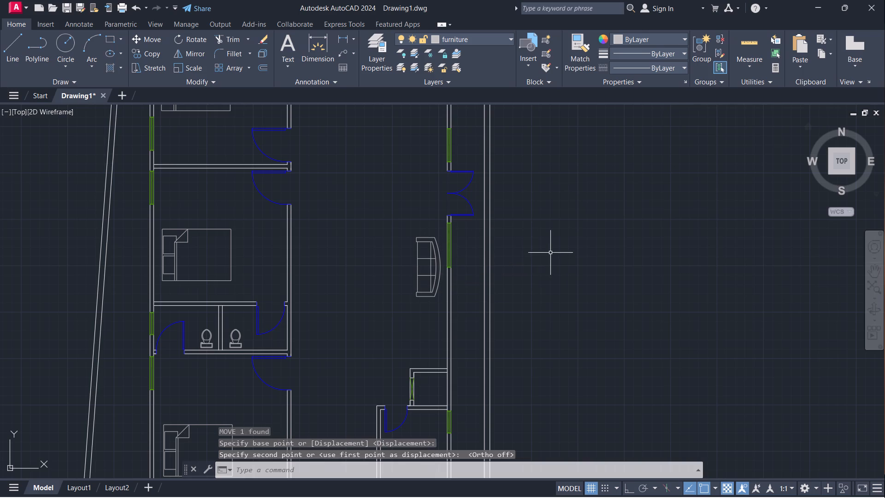
Insert the Chair - Desk block from the recent blocks in the empty area east of the plot boundary.
scroll(550, 253, down, 1)
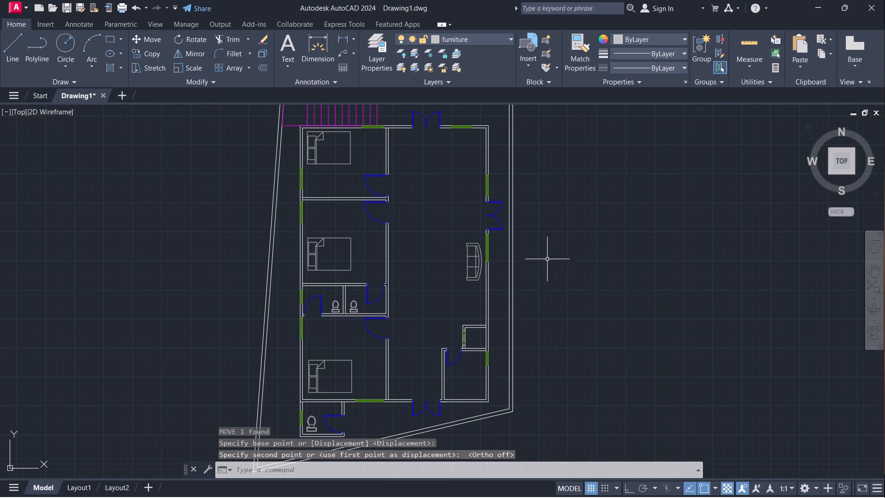
middle_drag(535, 252, 553, 251)
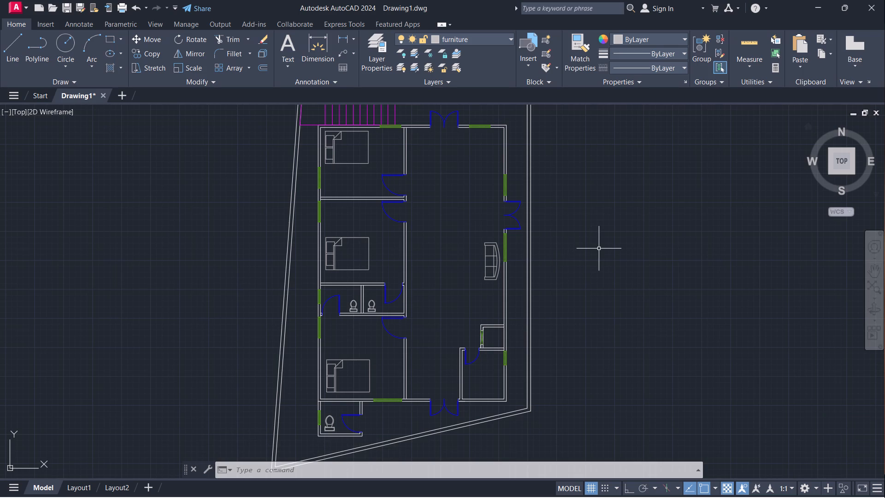
middle_drag(607, 250, 493, 259)
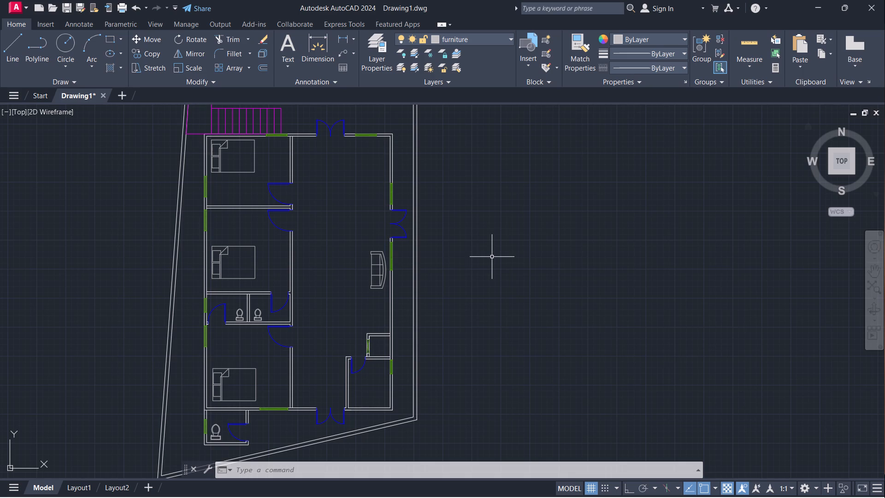
key(i)
key(Return)
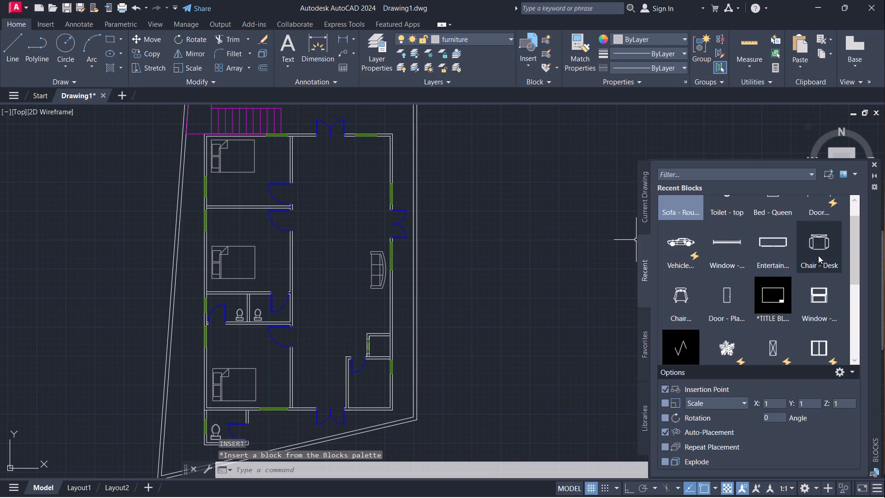
click(818, 242)
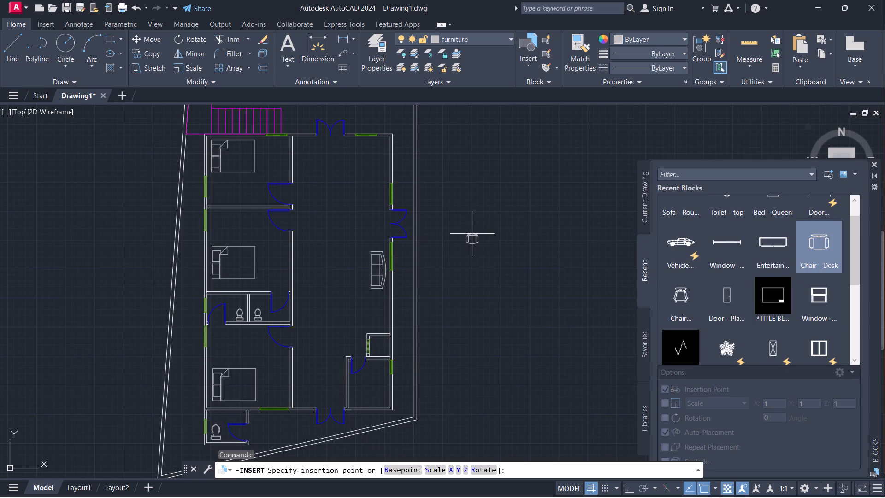
click(472, 234)
click(874, 164)
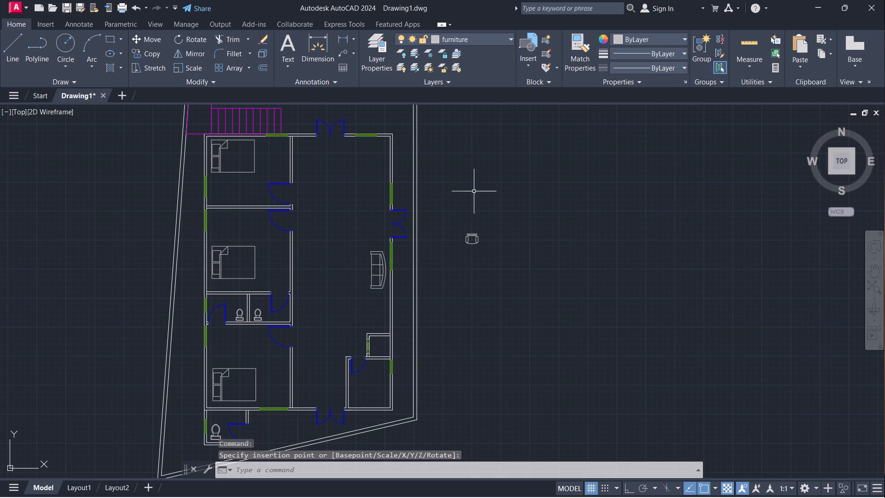
Scale the desk chair down to about half its size from the midpoint of its back.
click(453, 223)
click(521, 267)
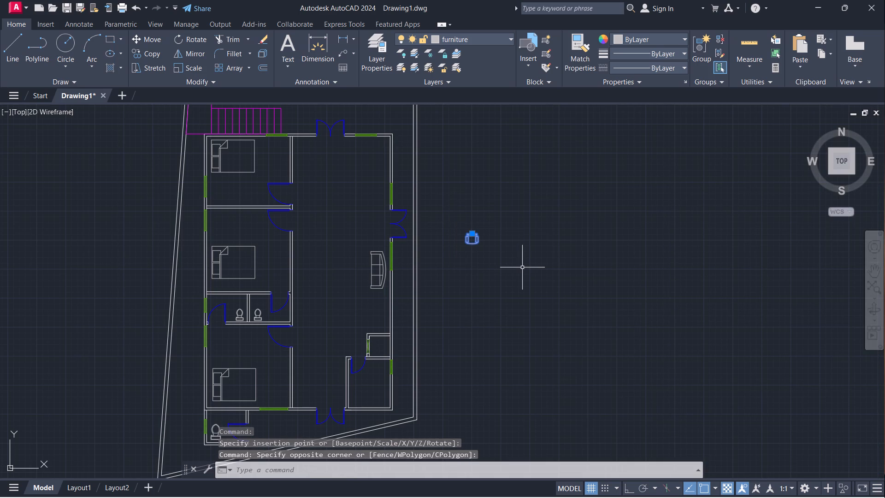
text(sc)
key(Return)
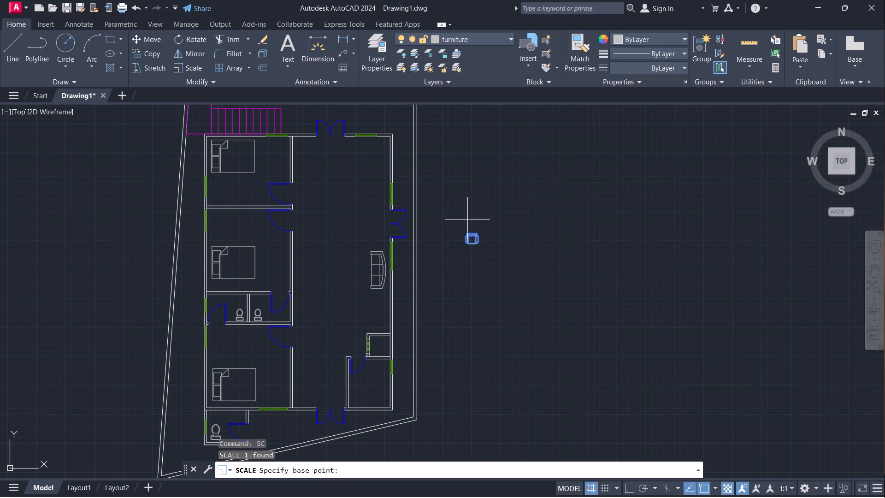
scroll(473, 225, up, 3)
click(466, 255)
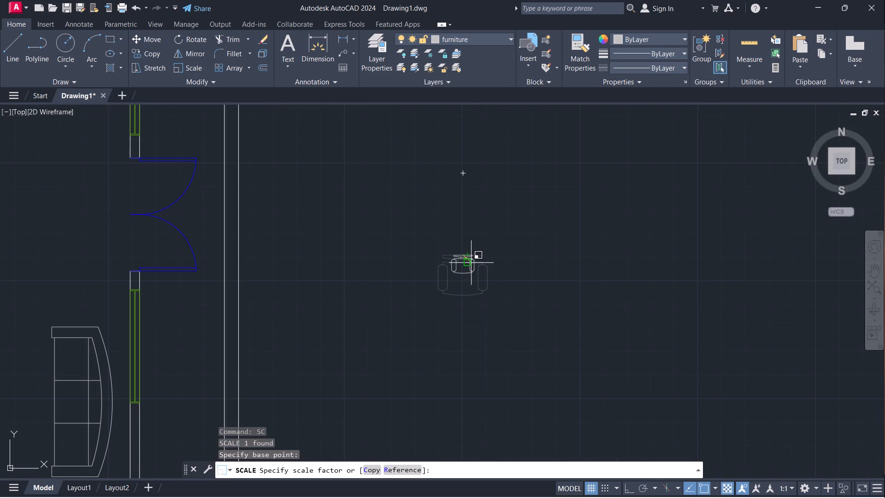
click(472, 265)
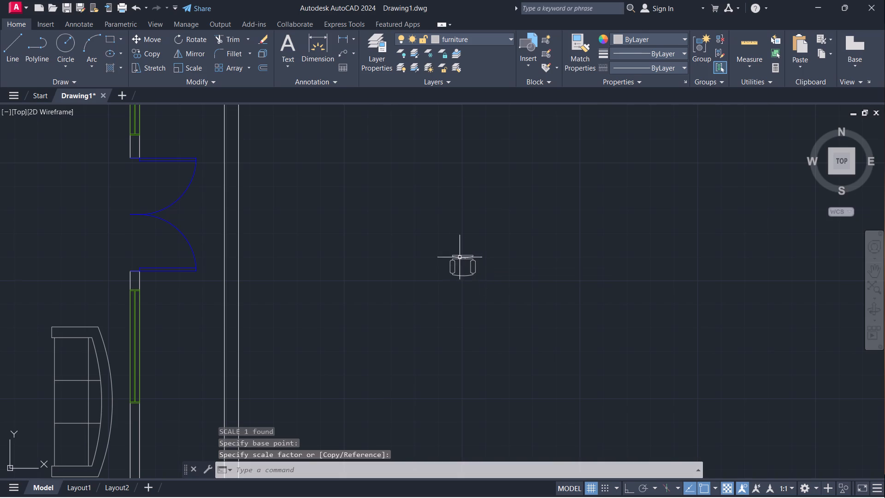
Rotate the desk chair 180° about its back midpoint so that its back faces south.
scroll(460, 235, down, 1)
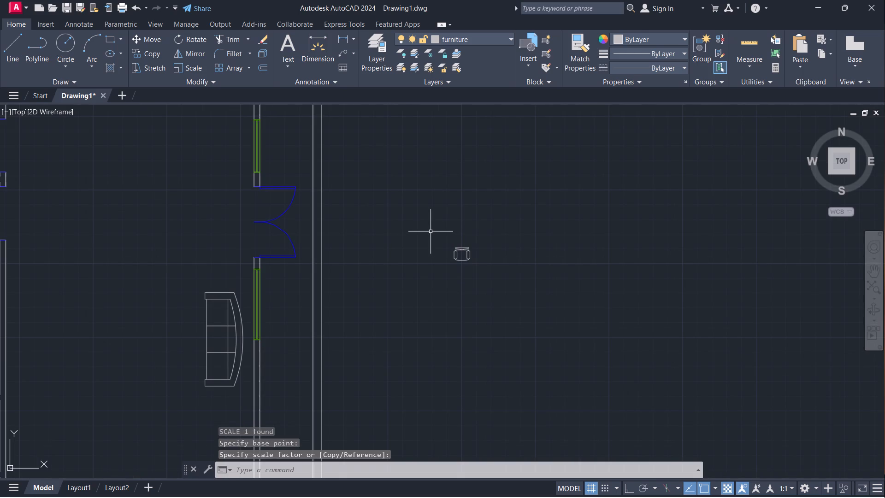
scroll(437, 229, down, 1)
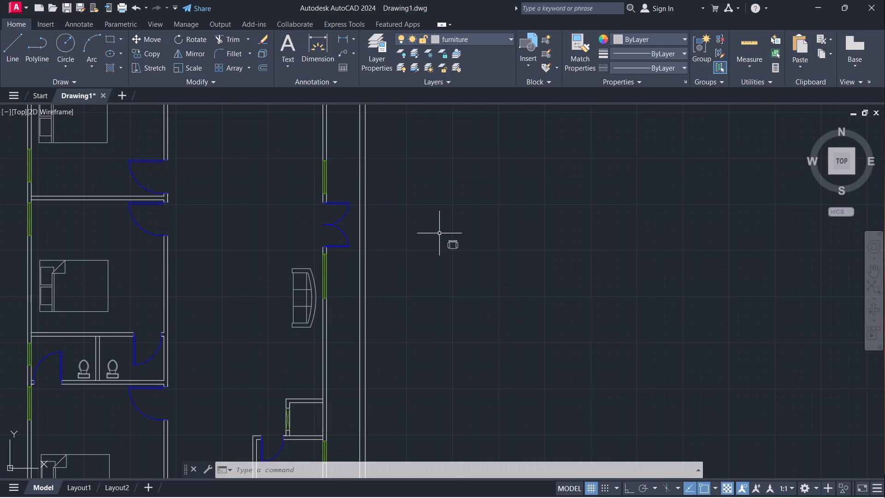
click(439, 233)
click(520, 315)
text(ro)
key(Return)
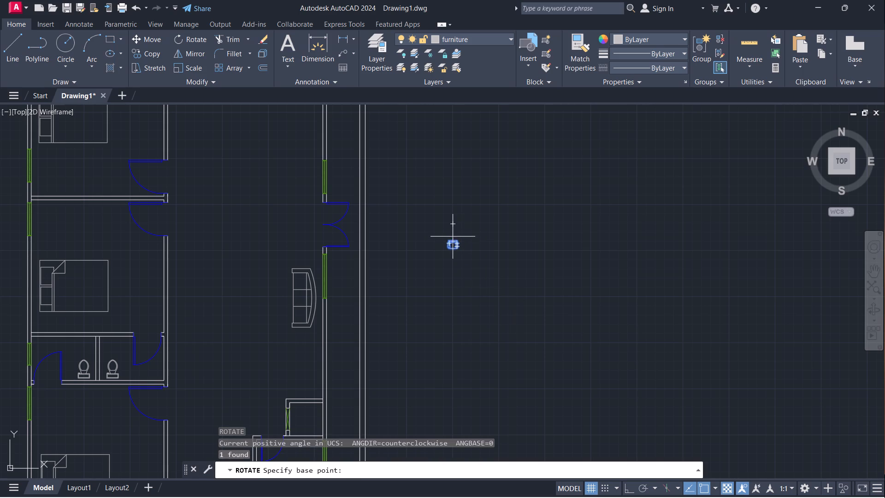
click(453, 238)
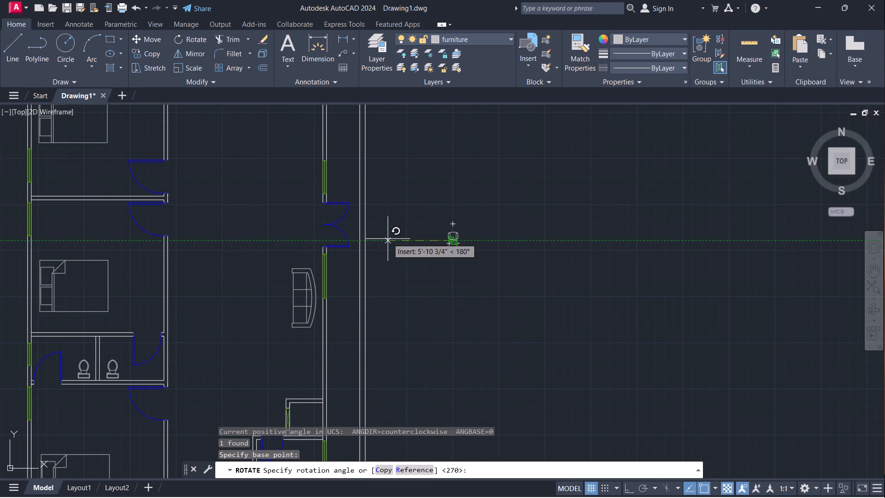
key(F8)
click(374, 249)
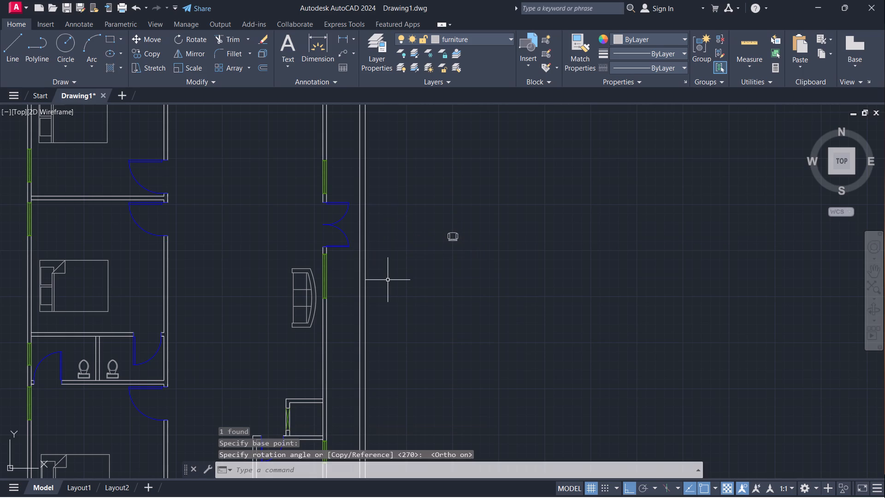
Scale the desk chair up to about 1.4 times its size from its back midpoint.
click(416, 213)
click(490, 254)
scroll(450, 234, up, 2)
text(sc)
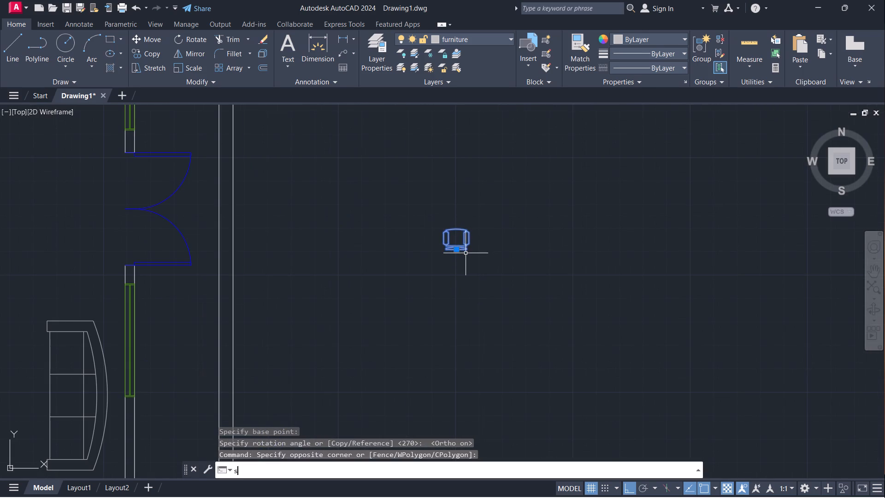
key(Return)
click(459, 253)
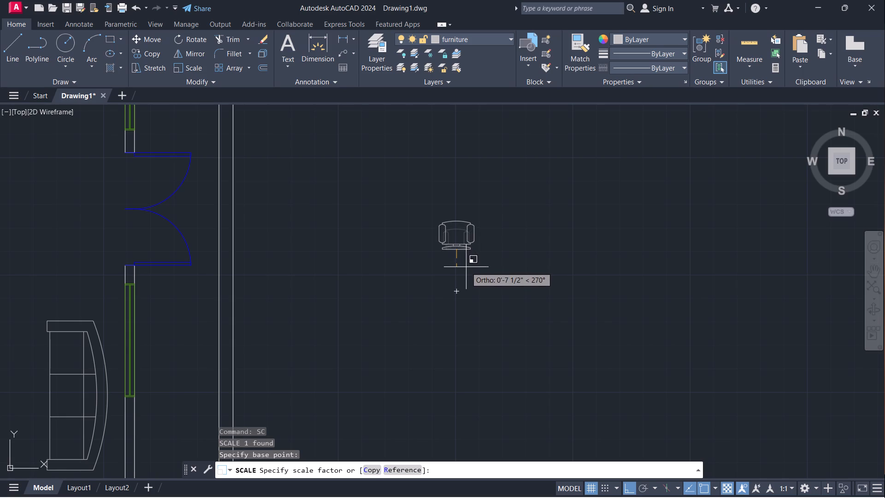
click(466, 267)
Copy the desk chair about 1'-8" due east to form a side-by-side pair.
drag(406, 196, 413, 205)
click(514, 289)
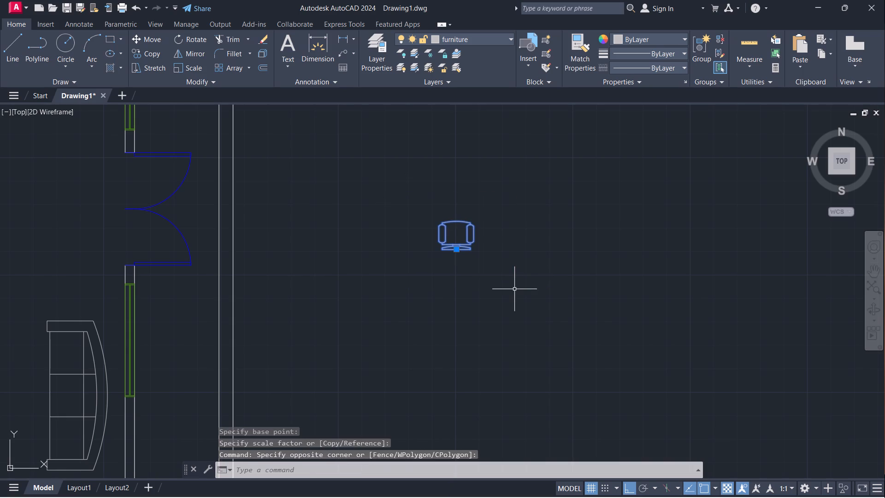
text(co)
key(Return)
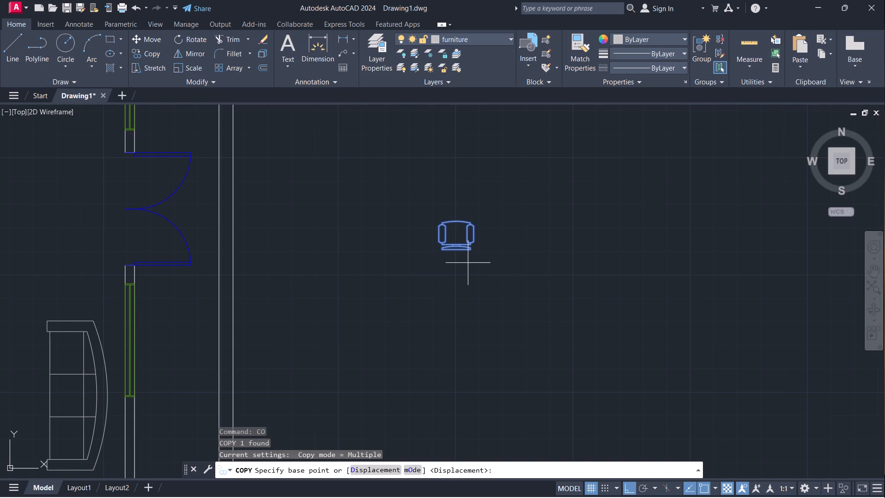
click(456, 253)
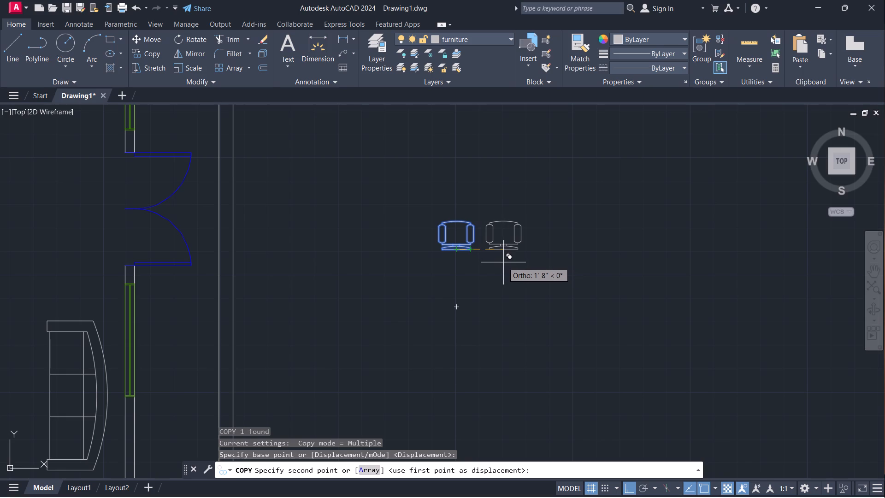
click(503, 262)
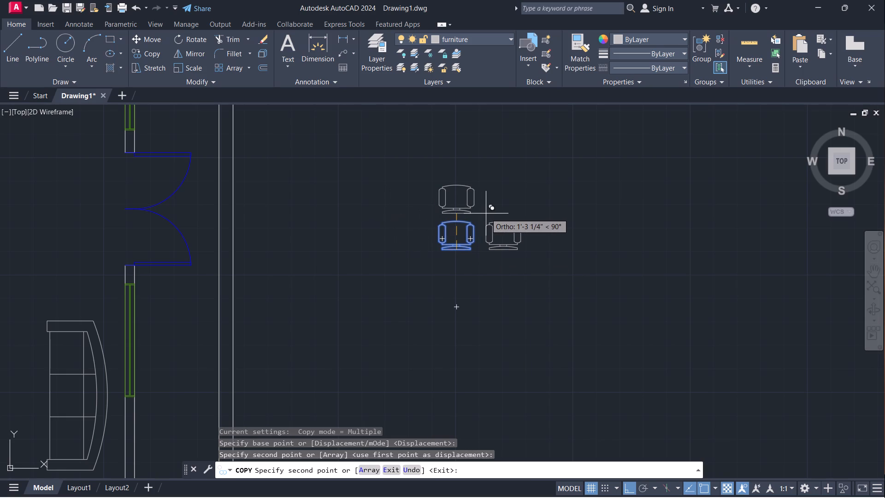
key(Escape)
Move both desk chairs into the main hall, just southwest of the sofa's south end, with their backs facing south.
click(397, 197)
click(566, 285)
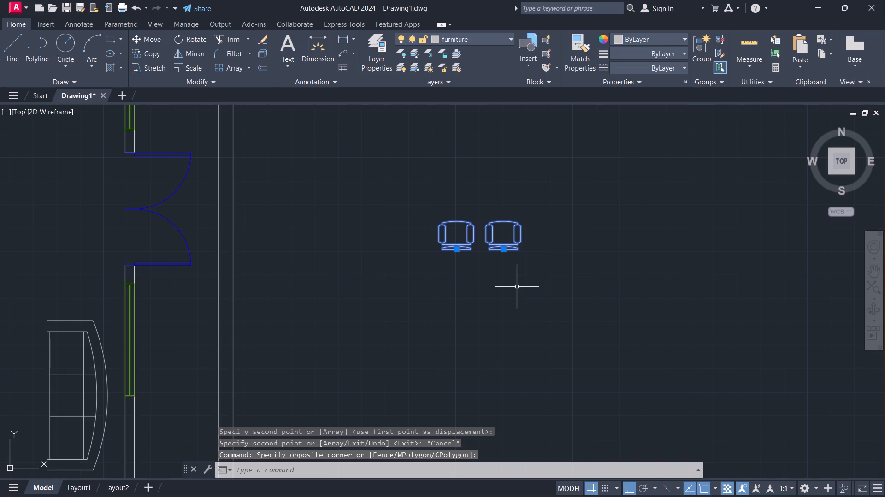
key(m)
key(Return)
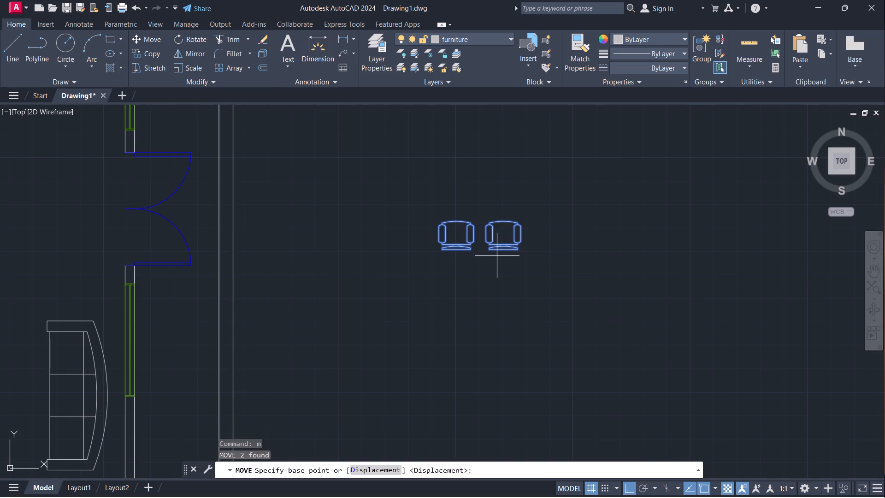
click(506, 254)
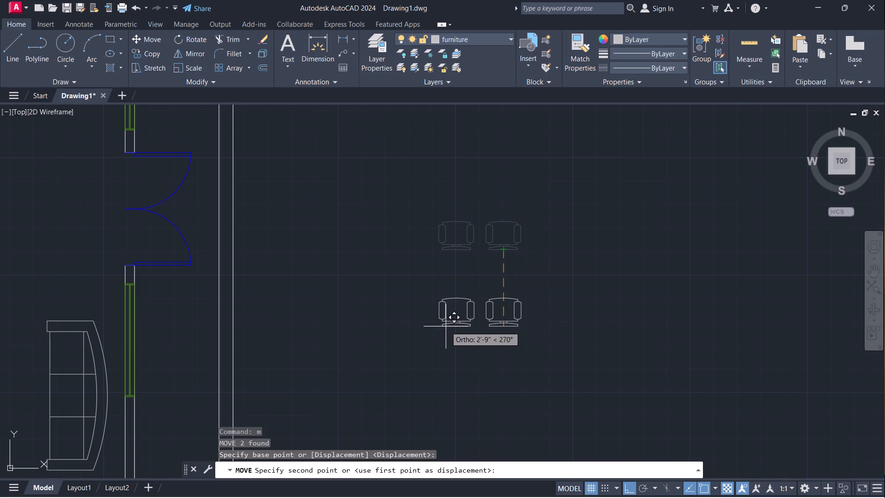
key(F8)
scroll(455, 317, down, 3)
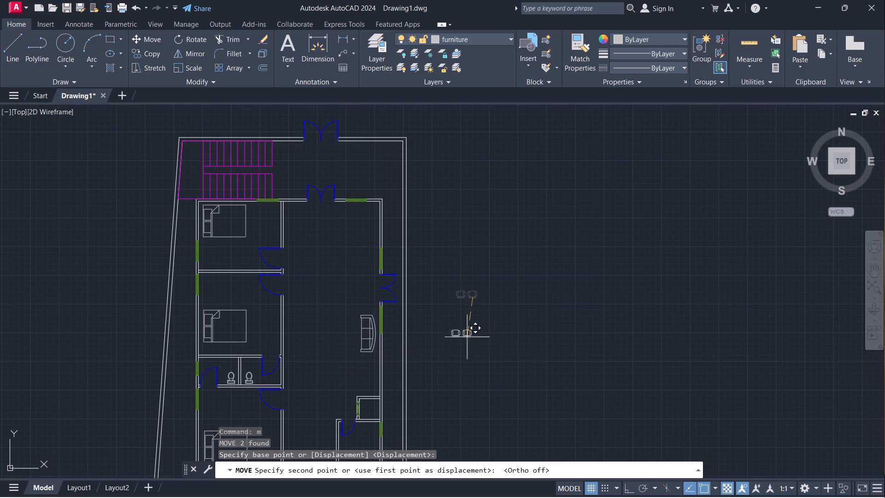
scroll(348, 365, up, 2)
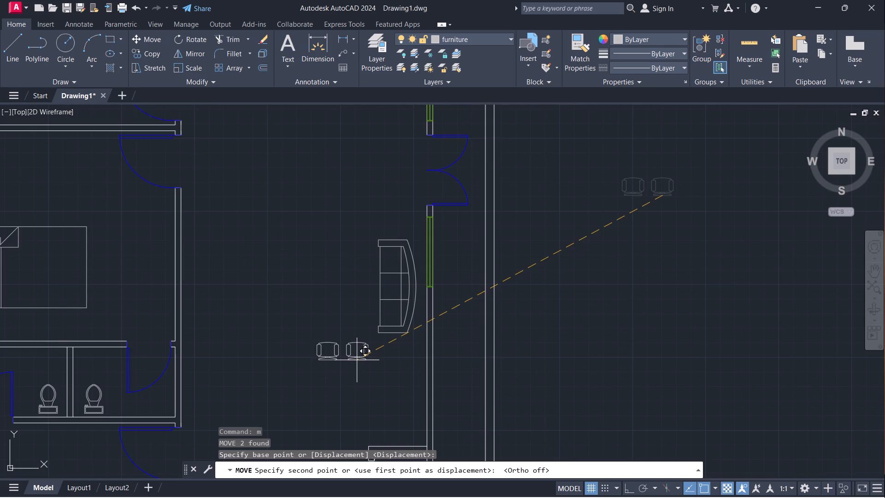
scroll(357, 360, up, 2)
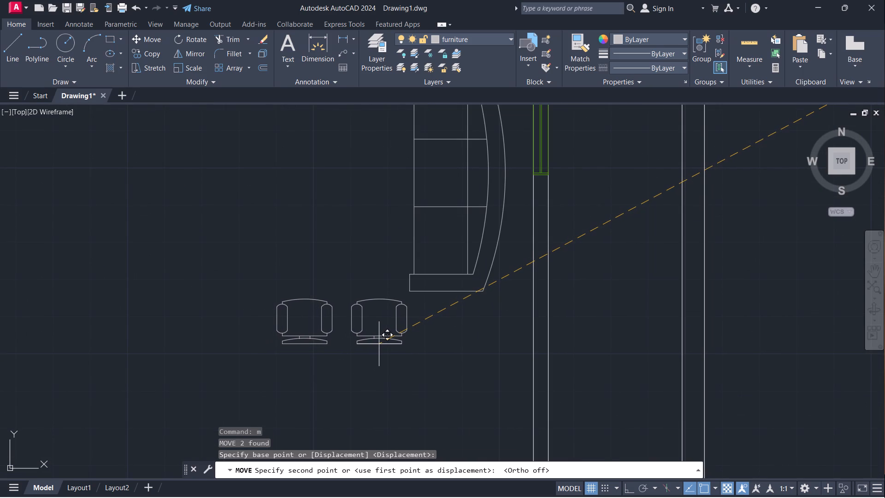
click(379, 344)
Browse the recent blocks for another furniture piece for the main hall, then close the palette.
scroll(435, 304, down, 3)
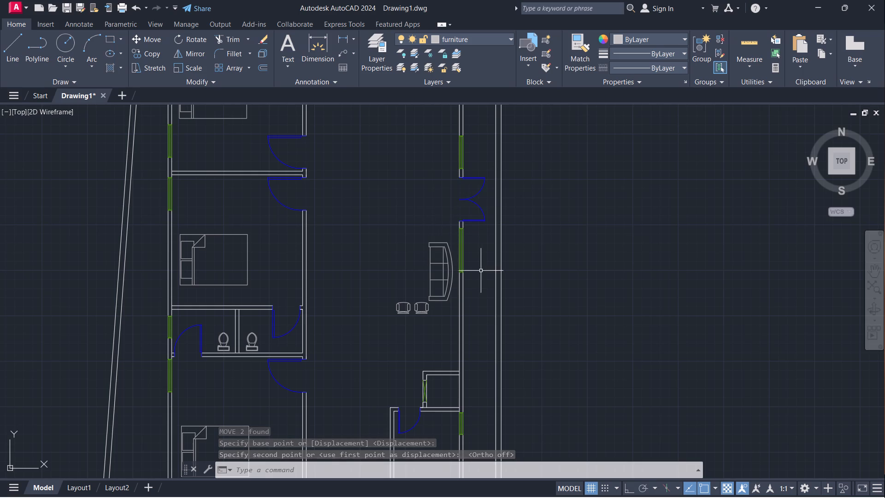
scroll(551, 277, down, 1)
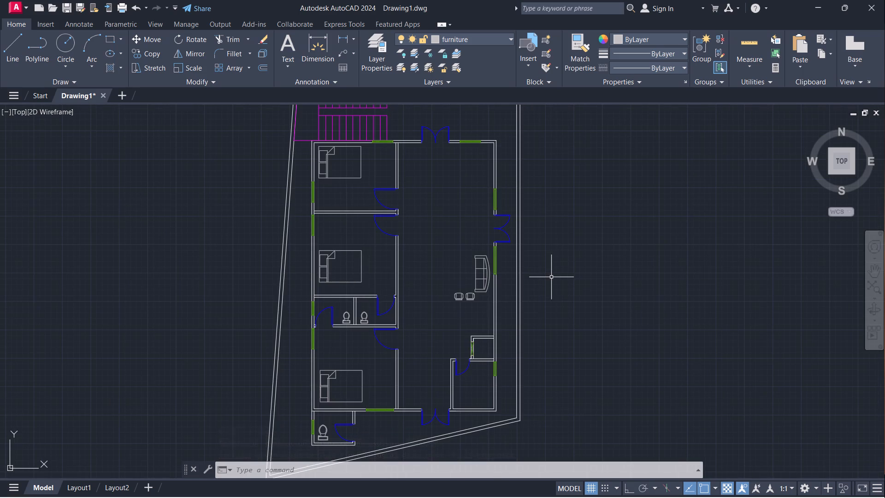
middle_drag(550, 268, 548, 300)
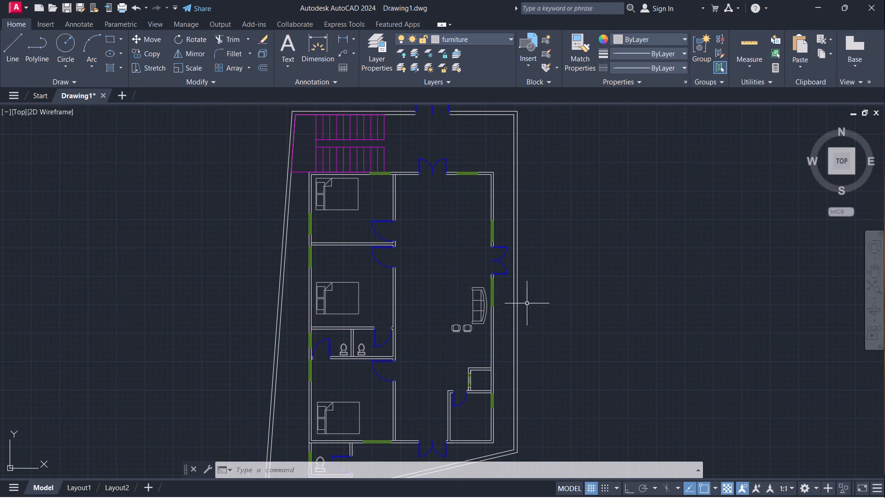
scroll(481, 357, up, 1)
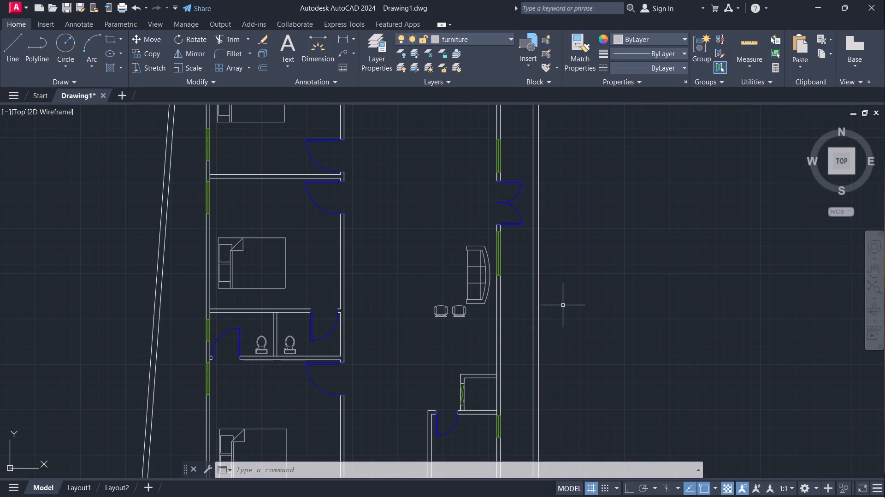
key(i)
key(Return)
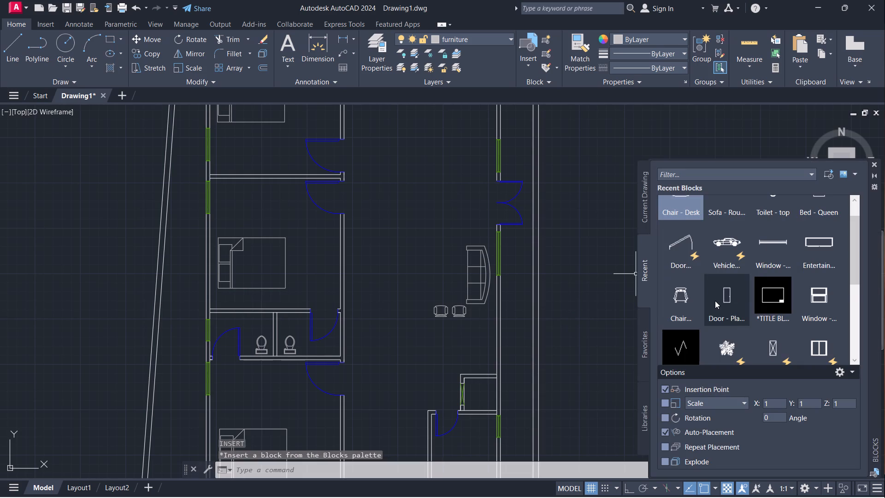
scroll(715, 301, down, 6)
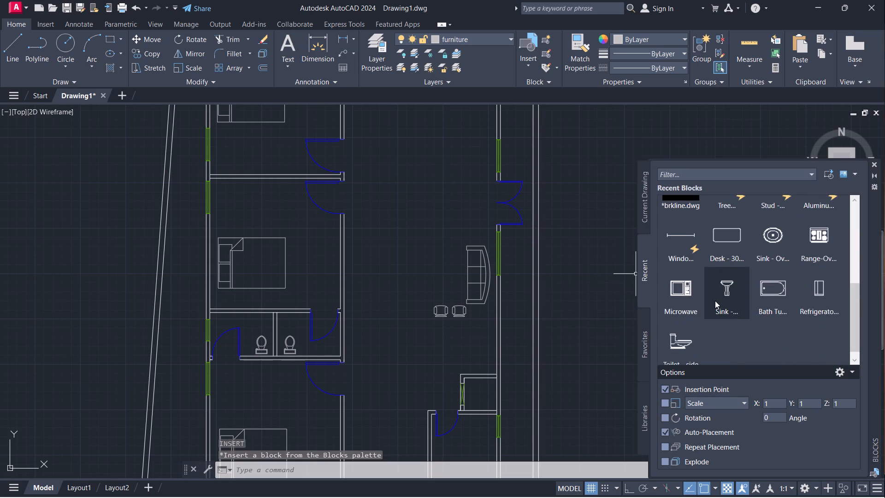
scroll(715, 301, down, 1)
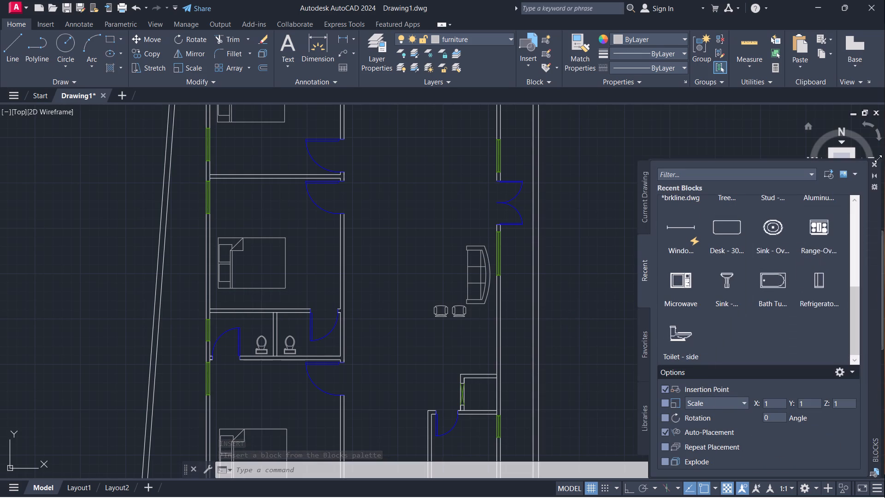
click(874, 166)
Load the DINING TABLE drawing from Documents into DesignCenter and open its block definitions.
text(dc)
key(Return)
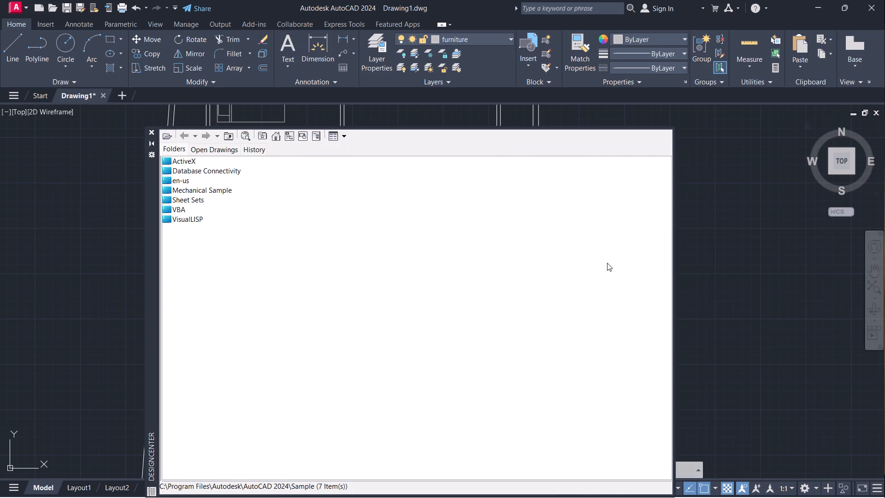
click(277, 135)
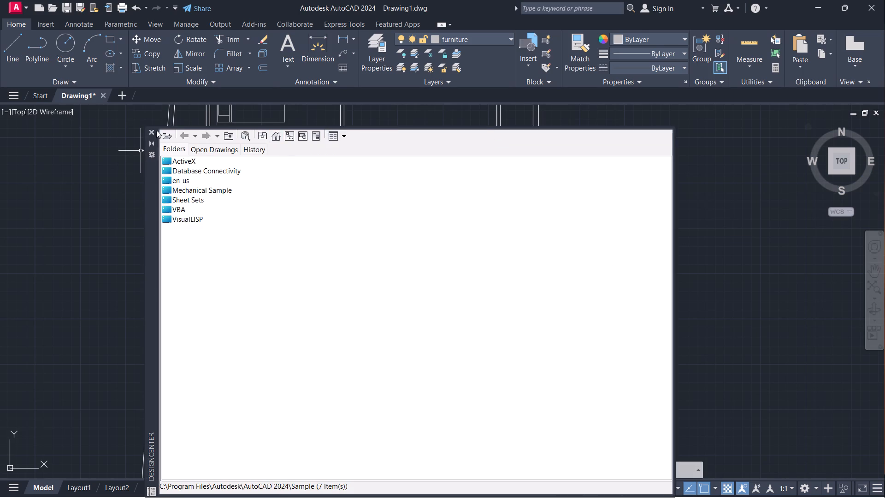
click(164, 132)
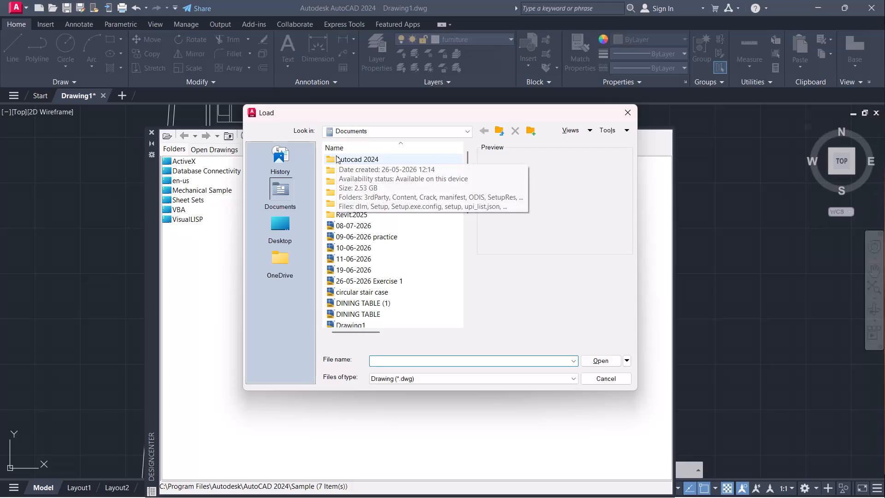
scroll(365, 256, down, 2)
click(360, 246)
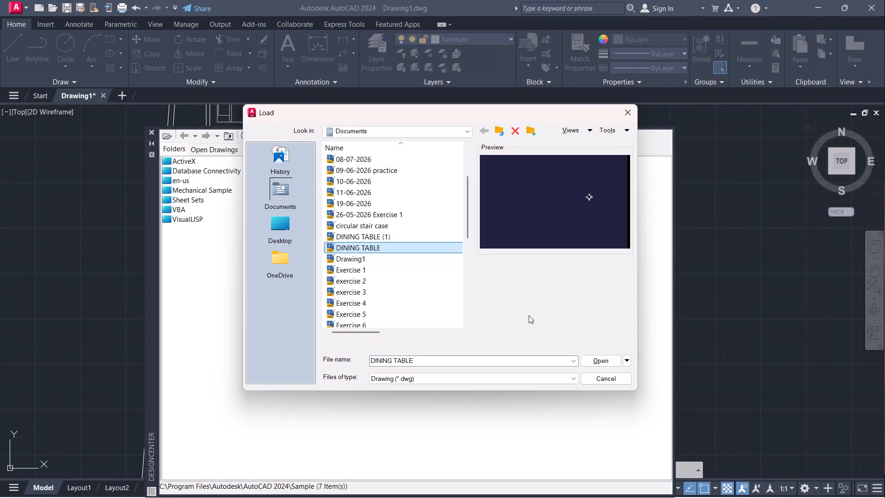
click(604, 360)
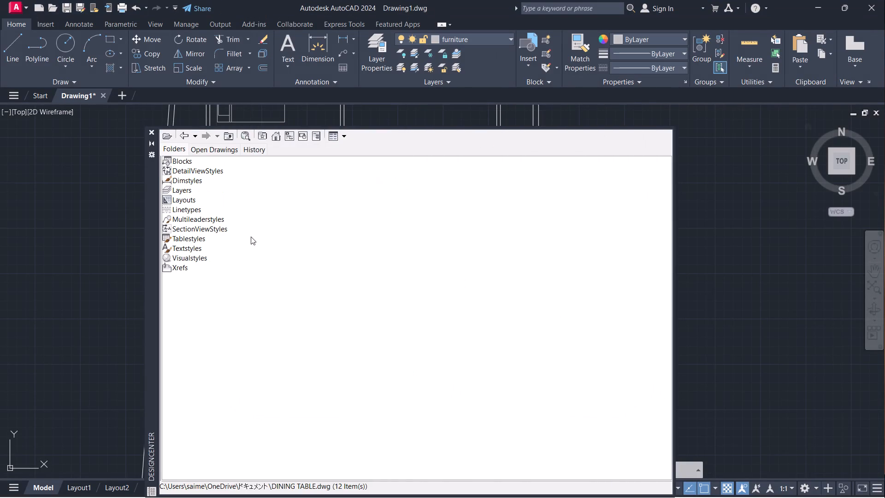
click(176, 159)
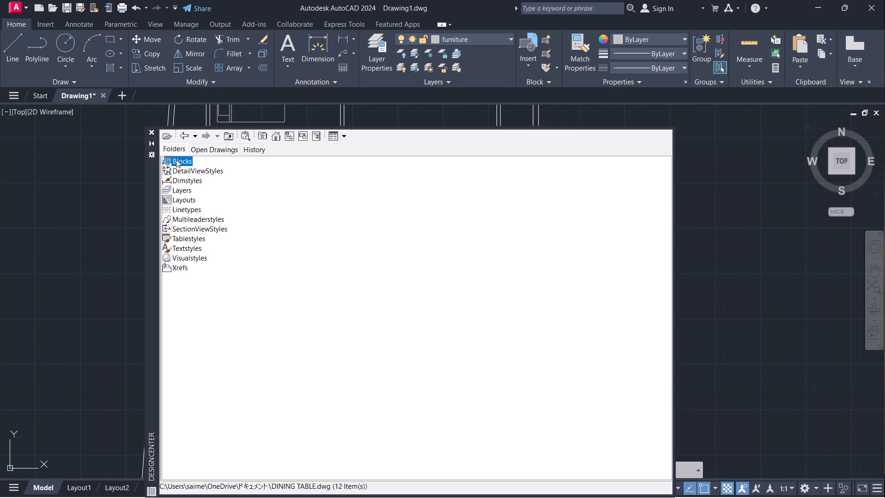
double_click(176, 160)
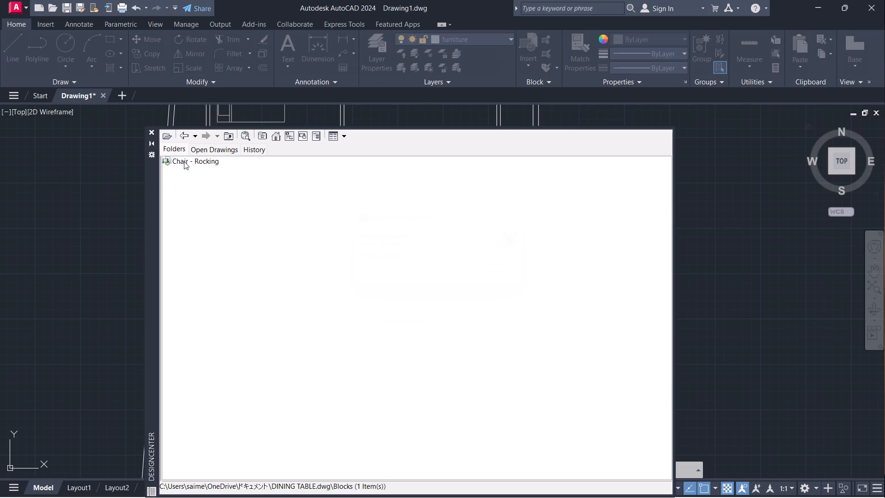
Preview the Chair - Rocking block for insertion, cancel it, and return in DesignCenter to the Sample folder.
double_click(184, 160)
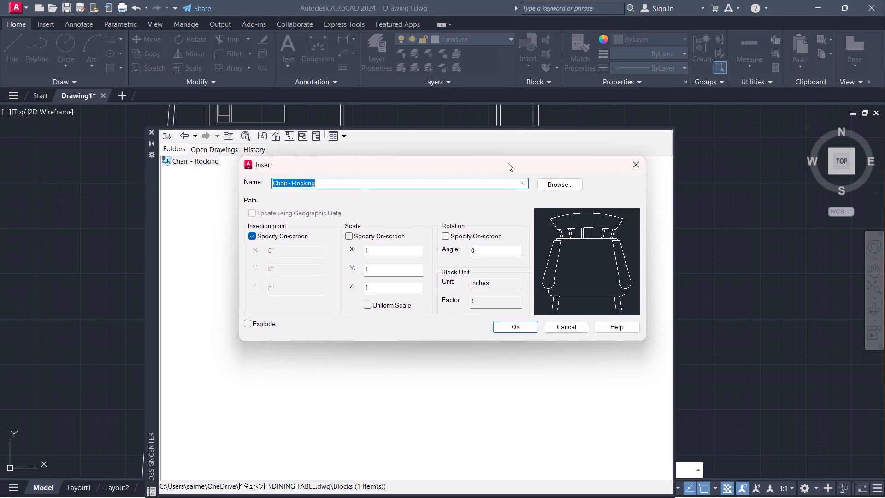
click(636, 169)
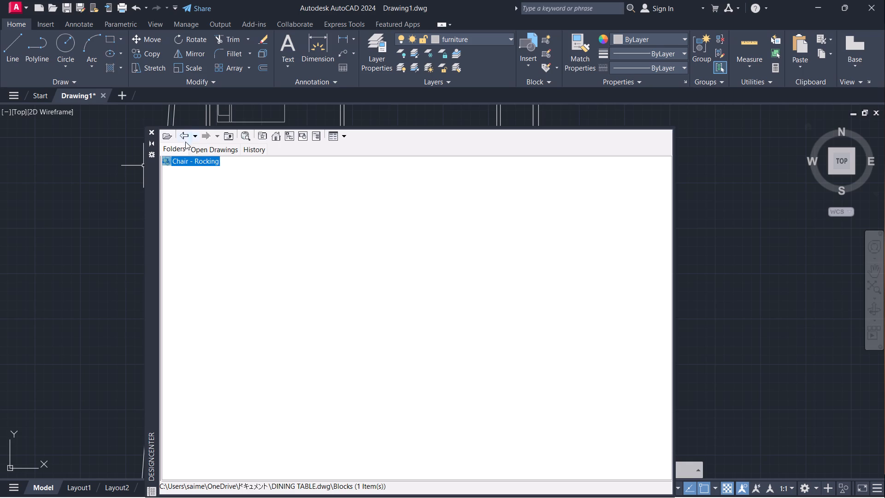
click(185, 137)
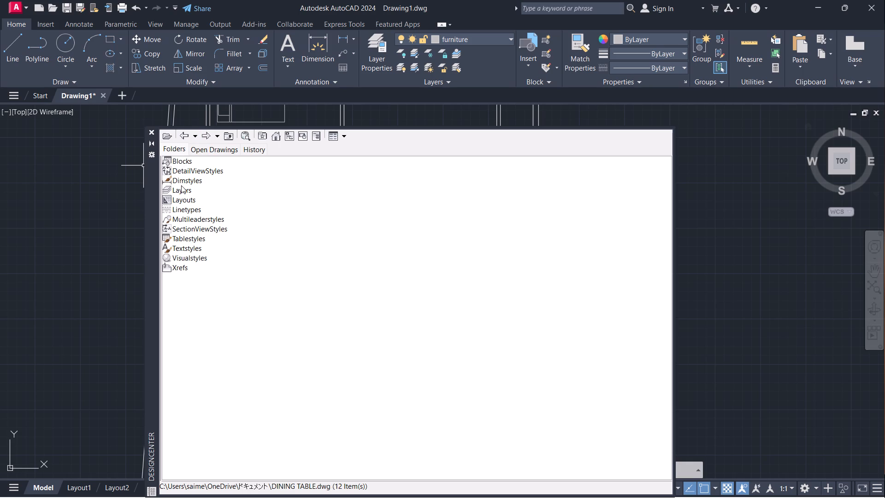
double_click(179, 161)
click(186, 135)
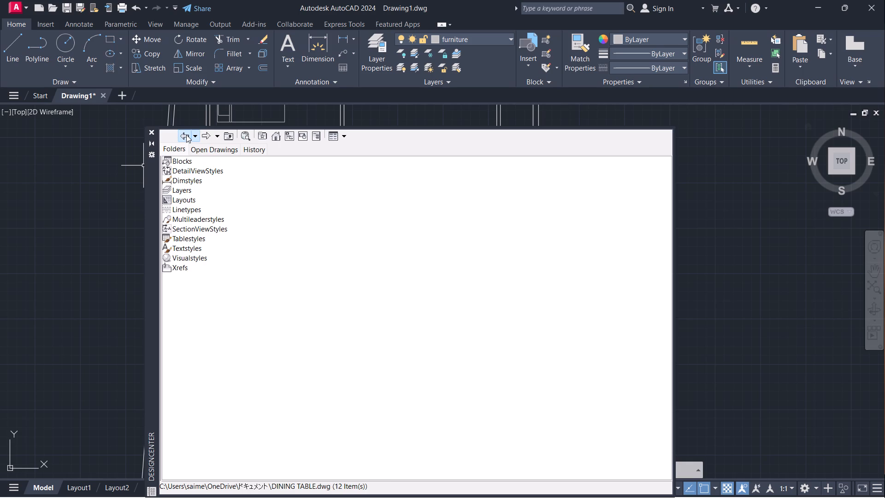
click(186, 135)
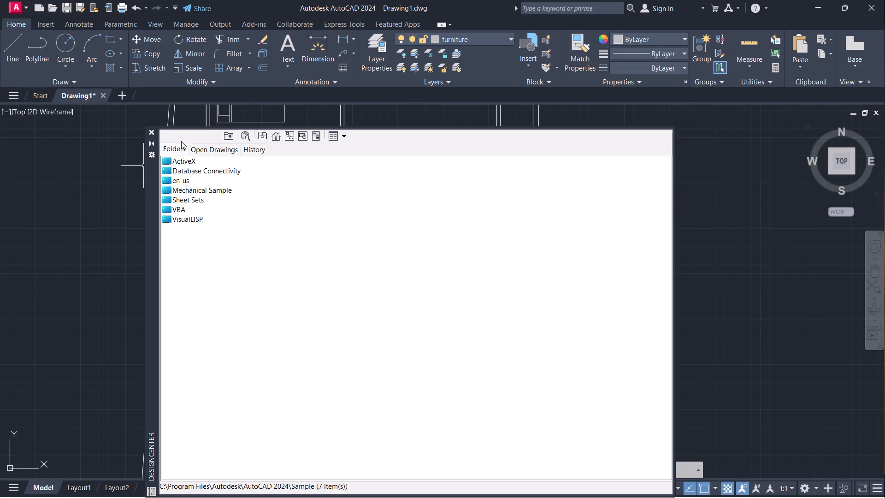
double_click(175, 148)
Look through the loadable drawings in Documents for a furniture source, previewing the kitchen drawing.
double_click(166, 137)
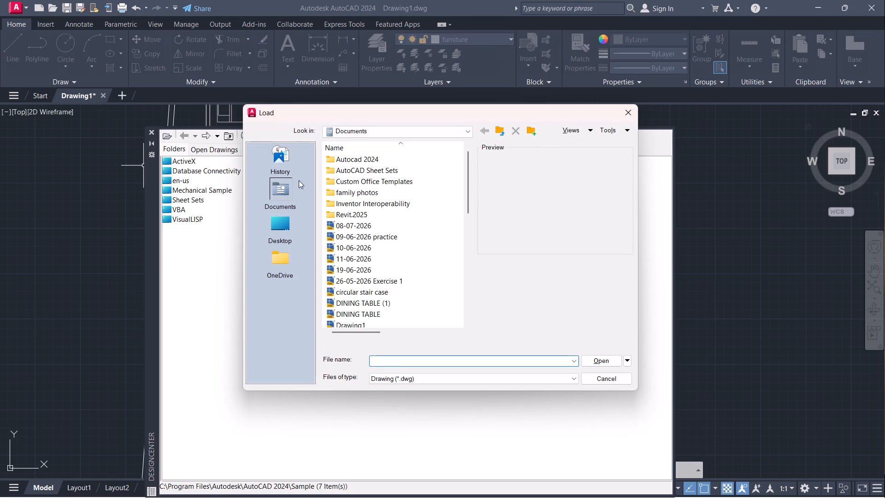
scroll(355, 184, down, 2)
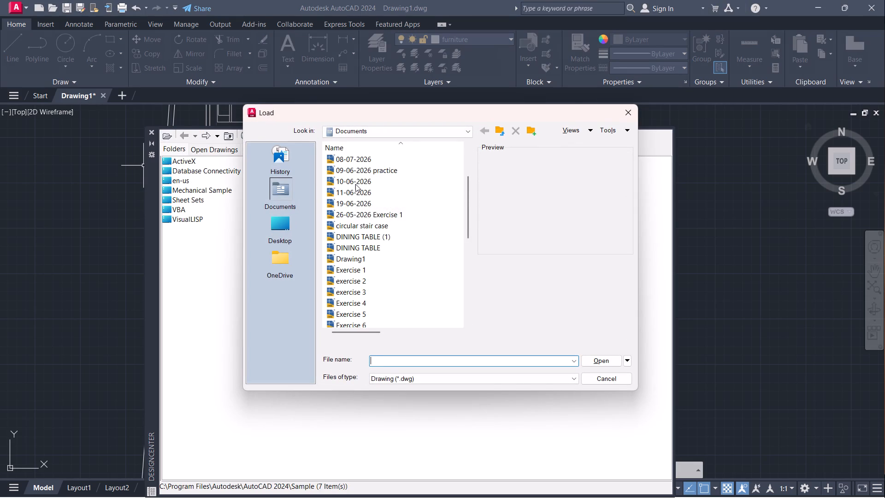
scroll(355, 184, down, 8)
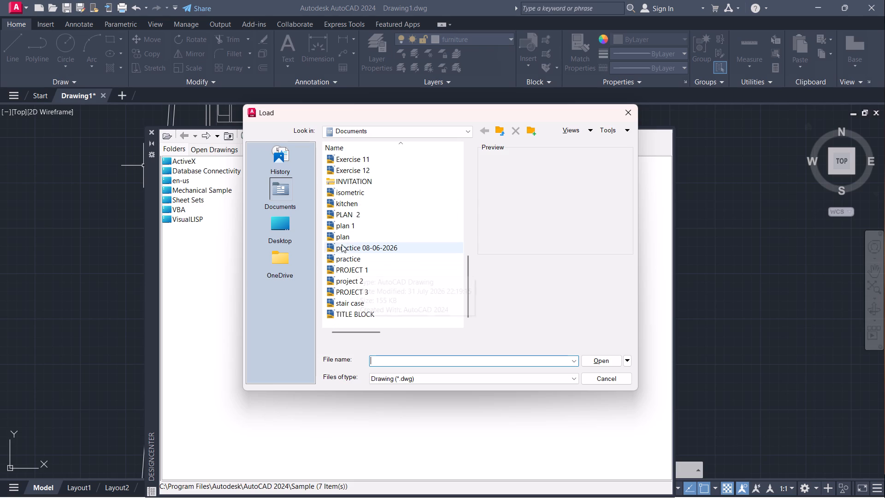
click(346, 202)
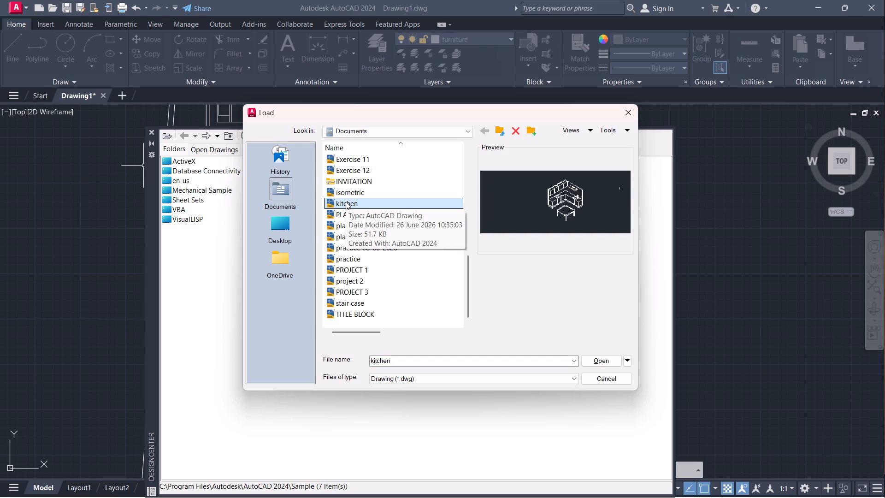
scroll(346, 202, up, 6)
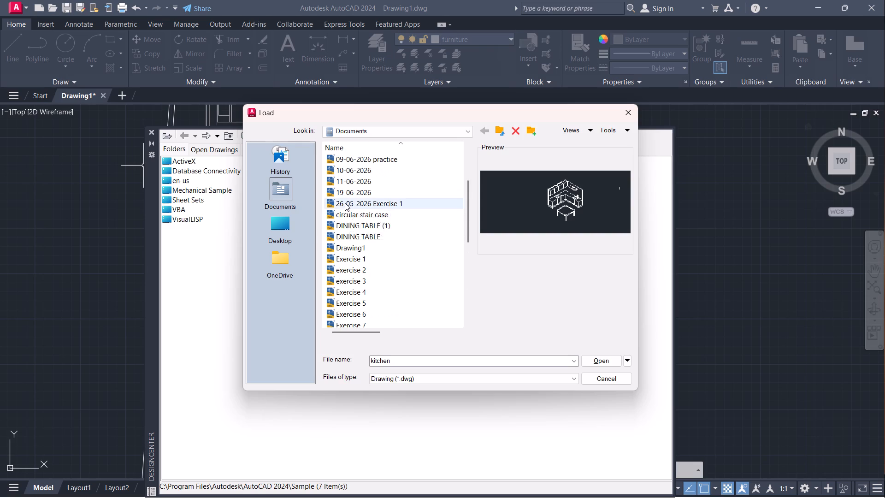
scroll(345, 203, up, 5)
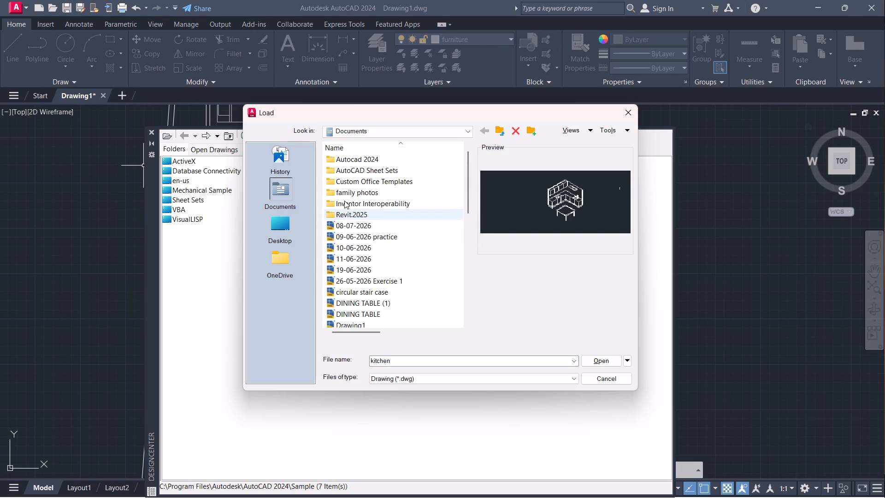
scroll(344, 201, up, 2)
Check the Custom Office Templates, family photos and AutoCAD Sheet Sets folders in Documents for block drawings.
click(348, 182)
double_click(348, 182)
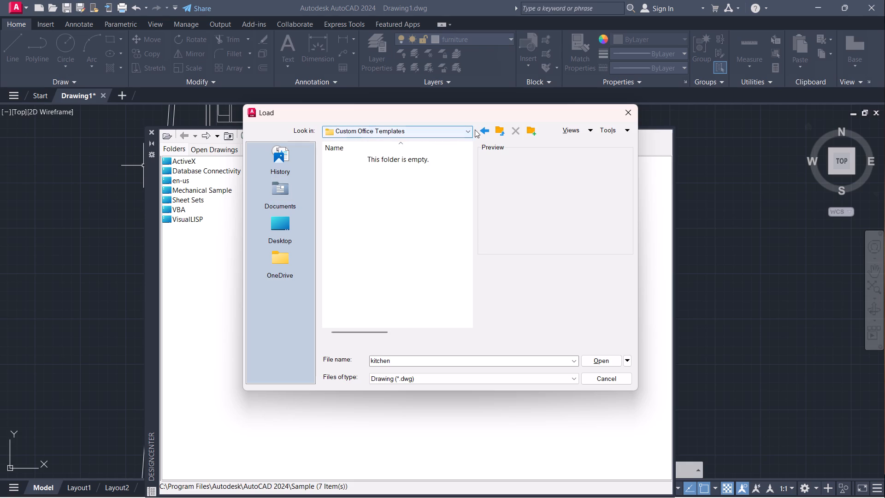
click(484, 129)
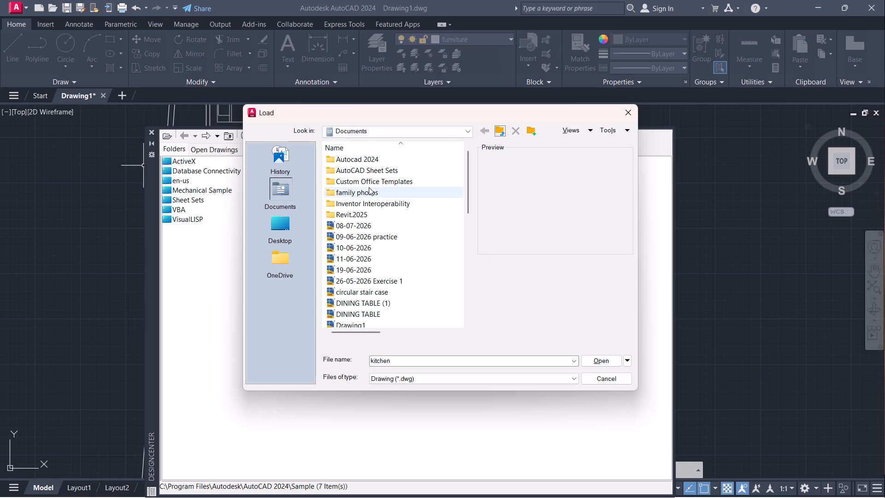
double_click(368, 190)
click(481, 130)
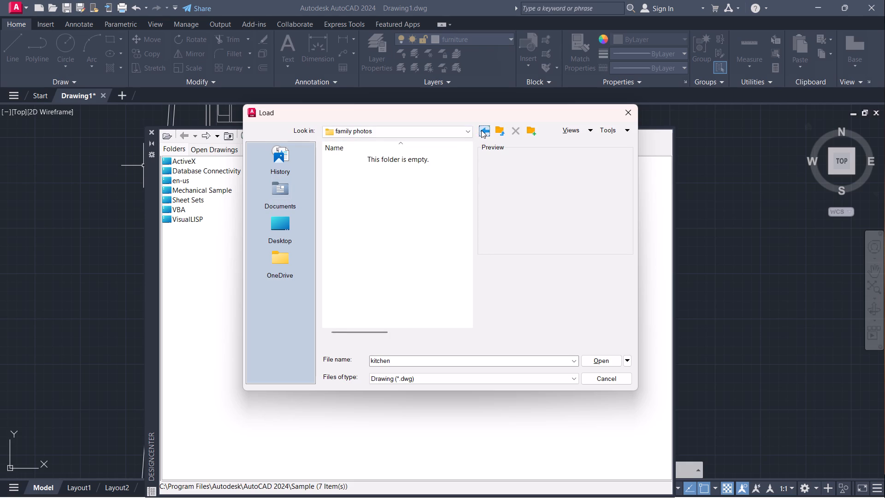
double_click(366, 170)
click(483, 129)
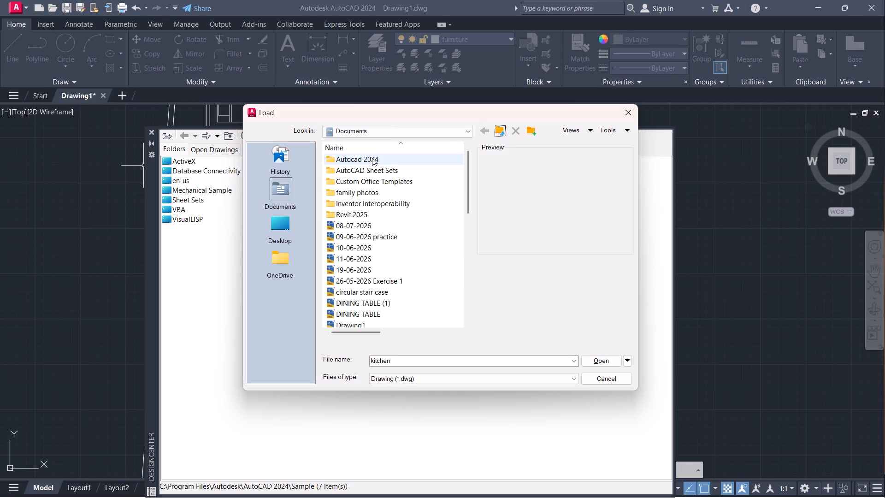
Check the Autocad 2024 folder's manifest, SetupRes and Content subfolders for block drawings, and cancel loading a drawing.
double_click(372, 158)
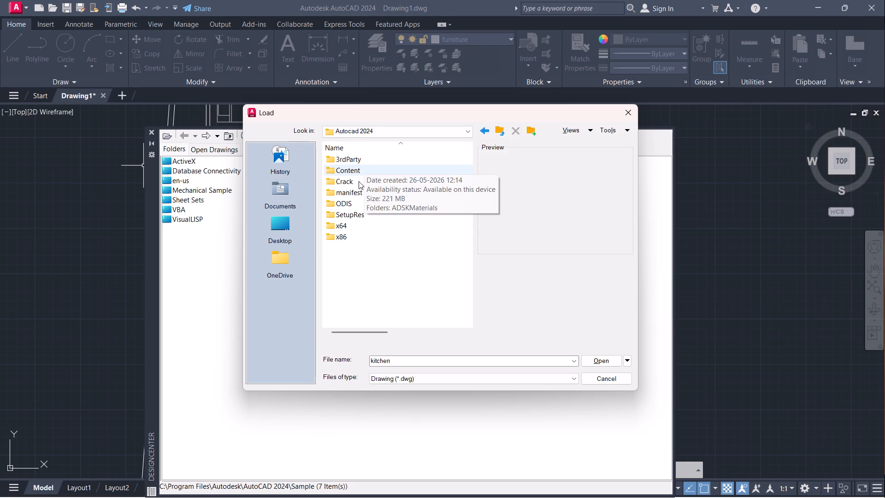
click(354, 195)
double_click(354, 195)
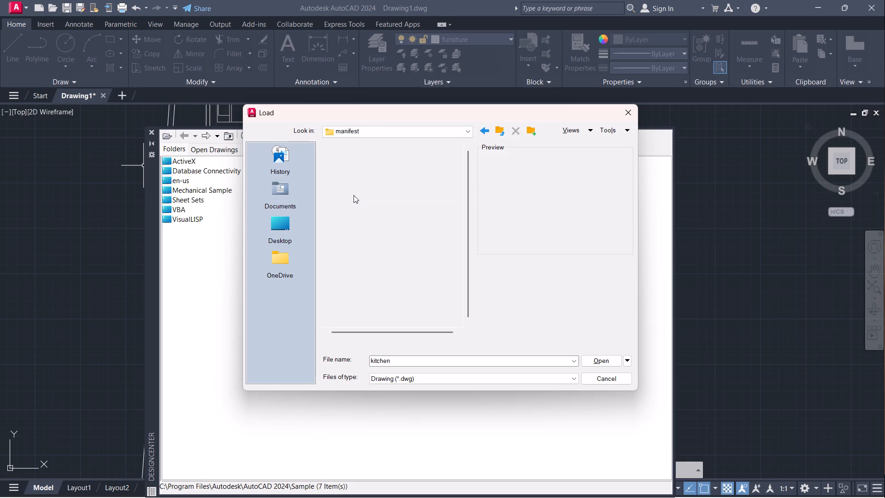
click(488, 130)
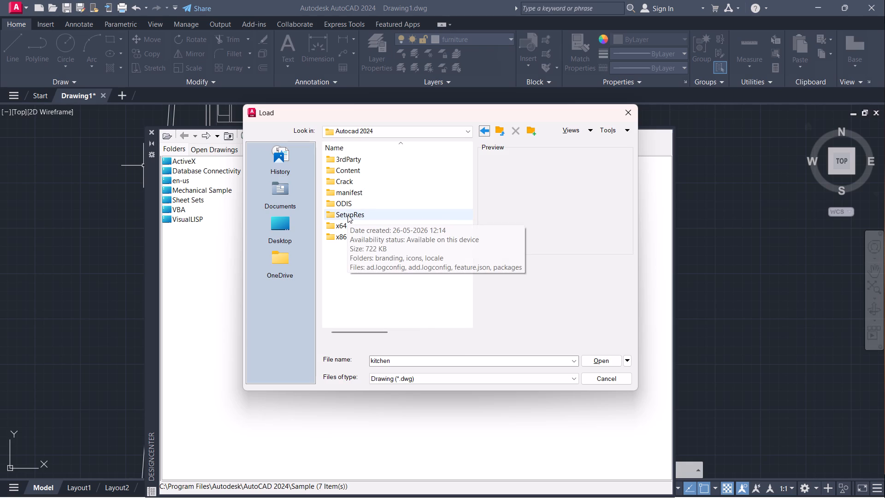
click(348, 215)
click(348, 215)
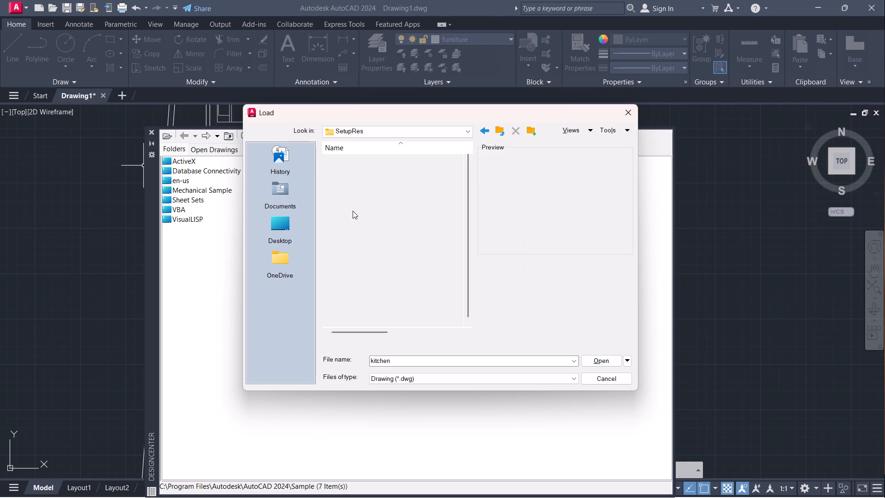
click(488, 128)
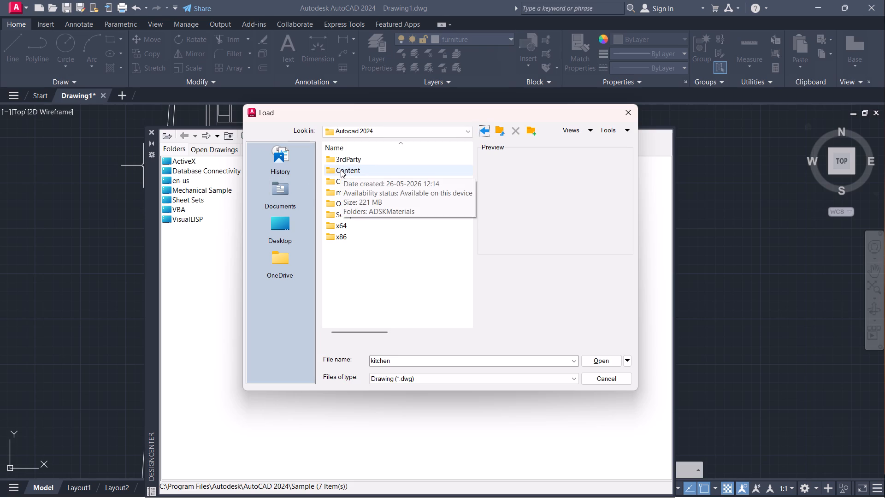
click(341, 170)
double_click(341, 170)
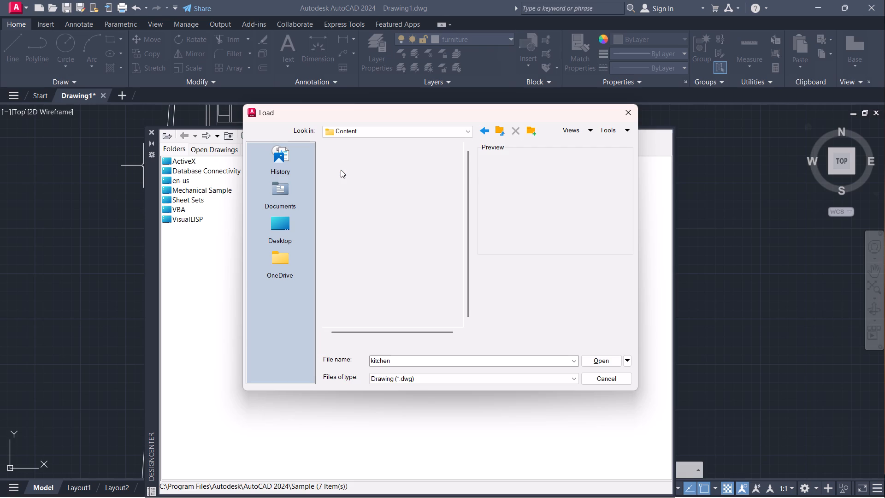
double_click(349, 157)
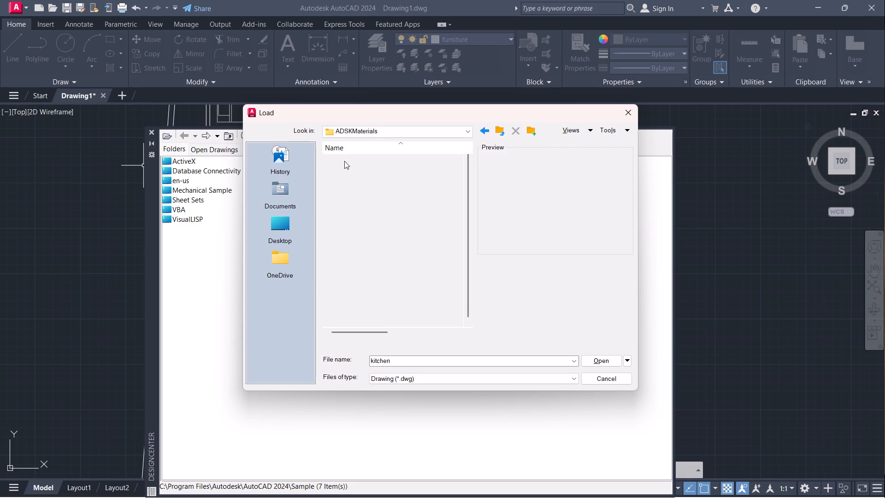
double_click(353, 159)
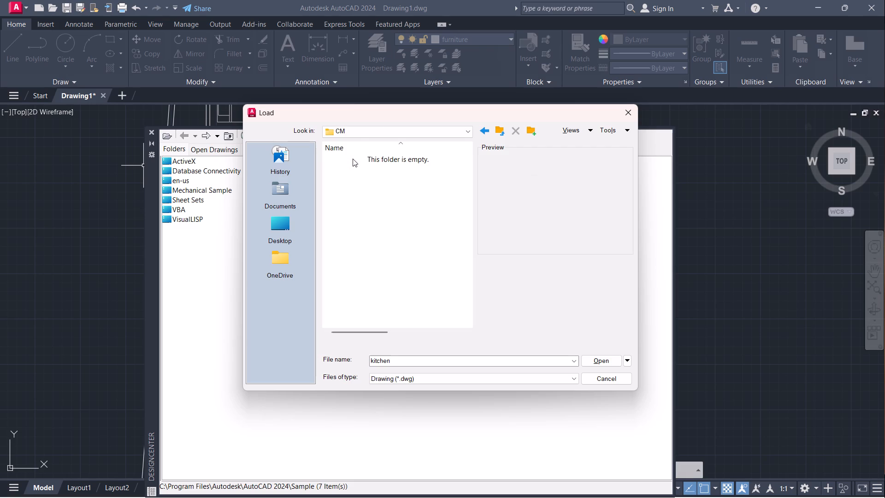
triple_click(485, 130)
click(485, 130)
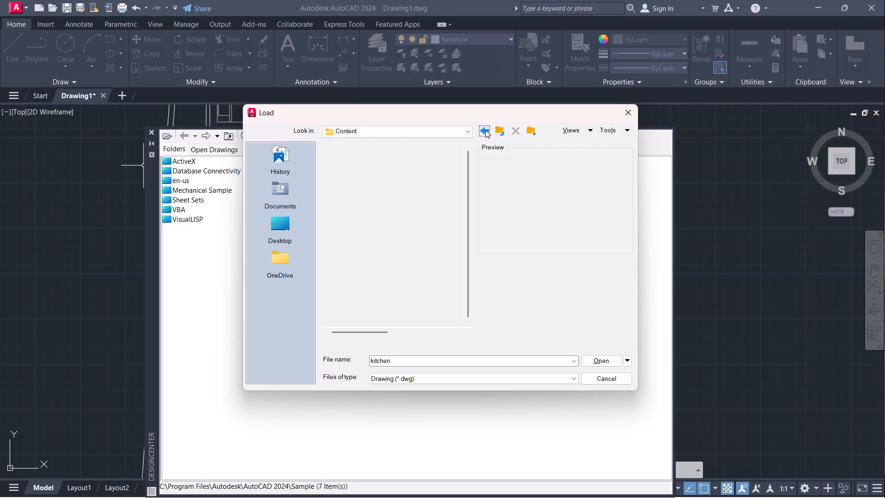
click(485, 130)
click(485, 130)
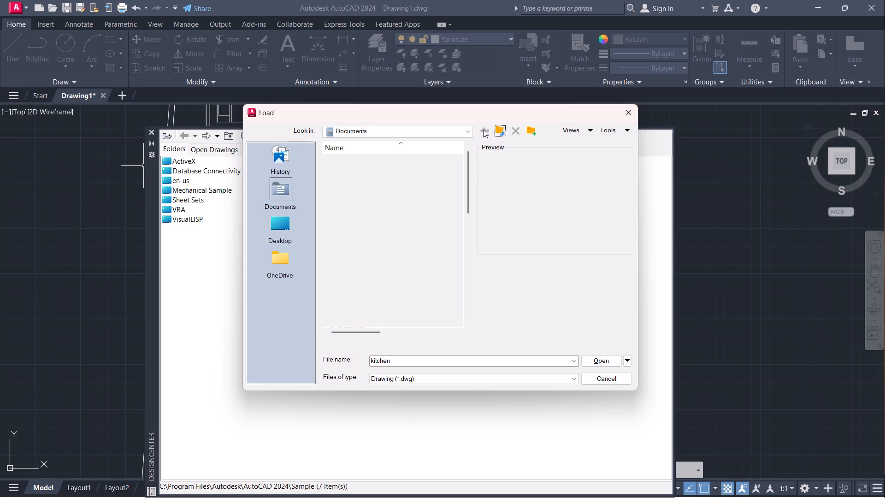
click(483, 129)
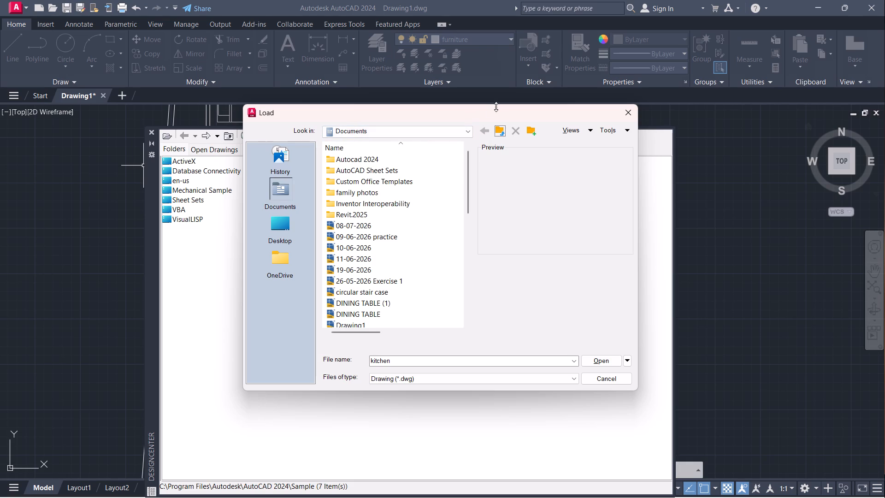
click(630, 113)
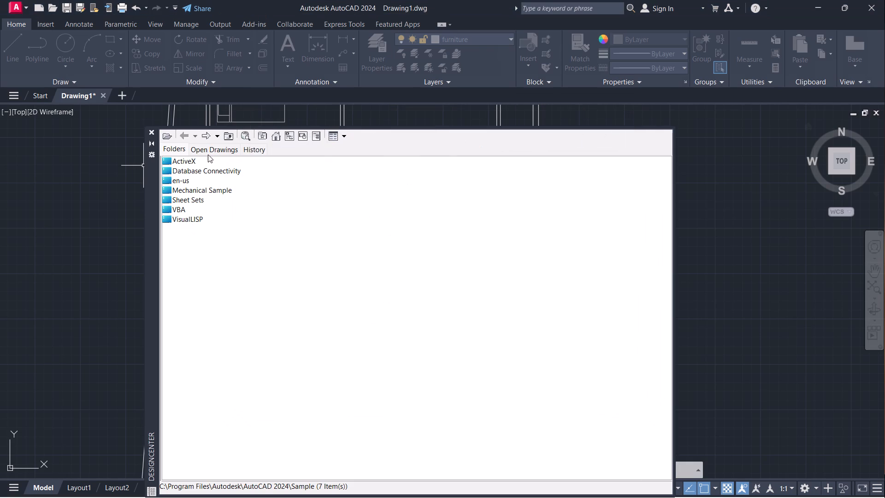
Browse the en-us Dynamic Blocks samples, examine the blocks of Civil - Imperial.dwg, and return to the sample drawing list.
double_click(180, 183)
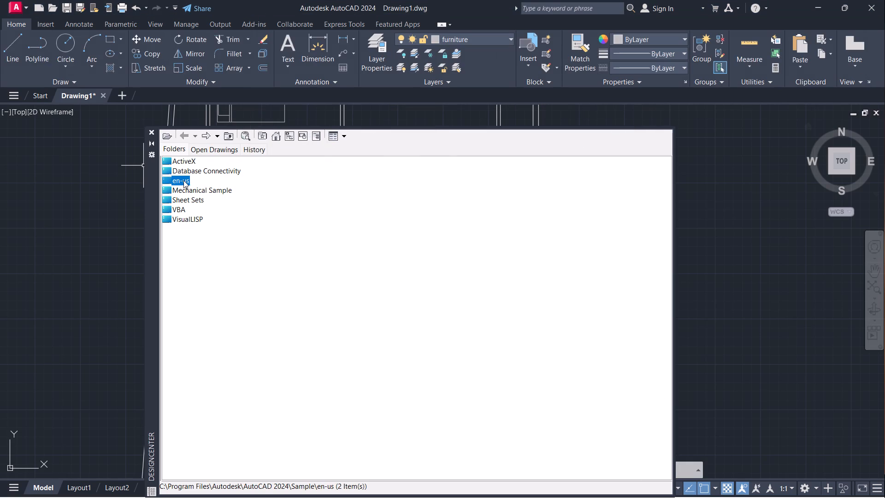
double_click(193, 171)
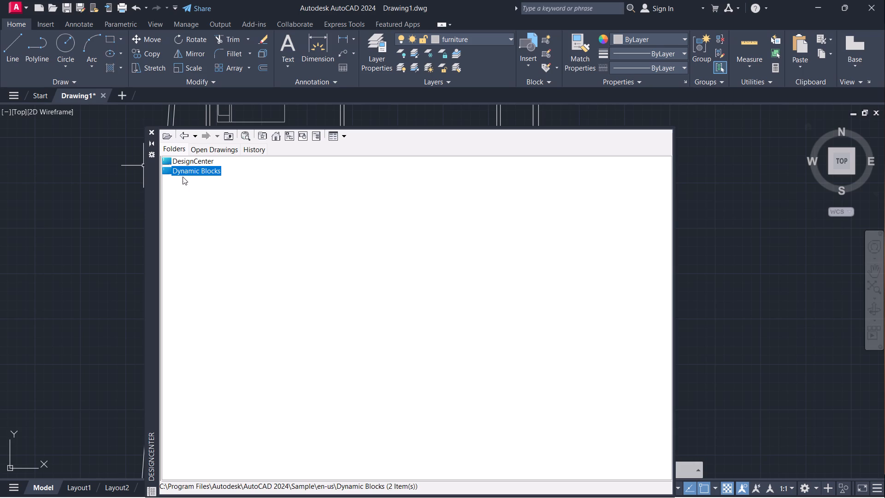
double_click(184, 200)
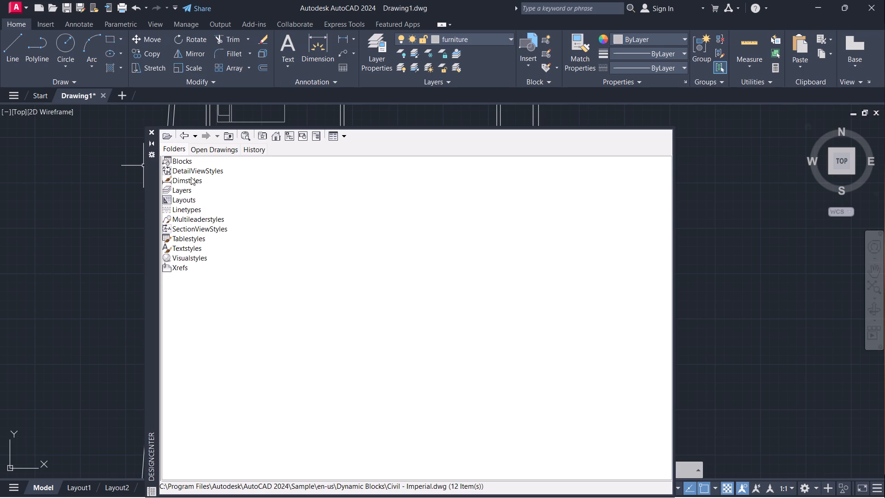
double_click(185, 161)
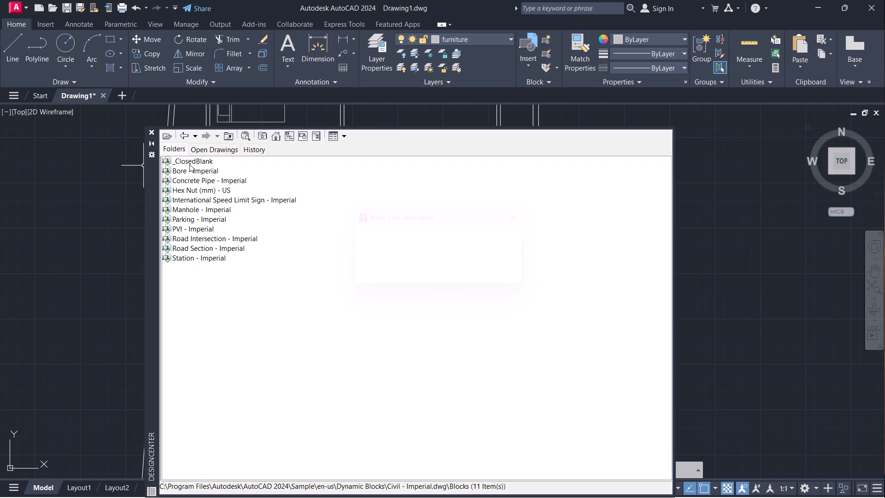
click(184, 133)
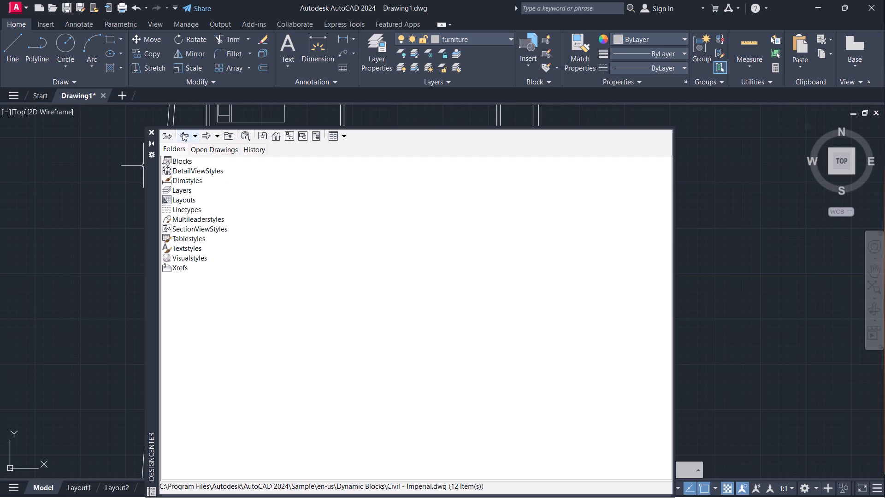
click(183, 133)
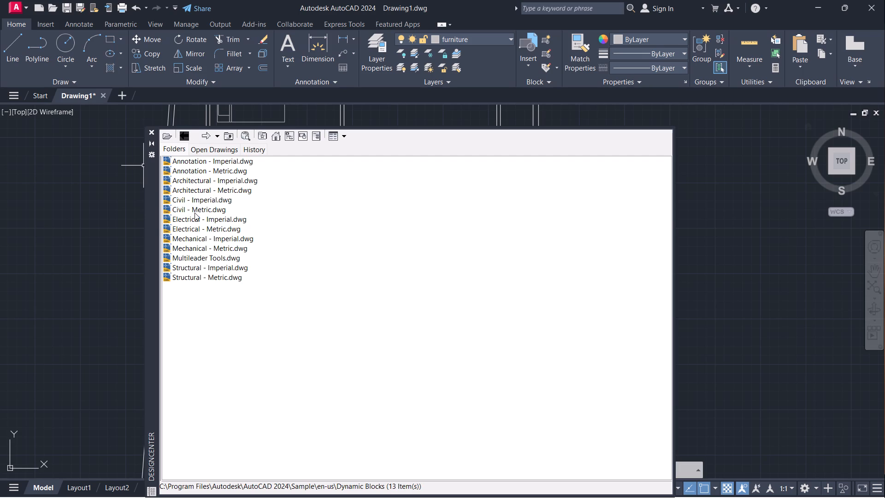
Examine the blocks of Architectural - Imperial.dwg, previewing the Stud and Fluorescent (Recessed) blocks without inserting them, and return to the sample drawing list.
double_click(191, 180)
click(183, 159)
double_click(183, 159)
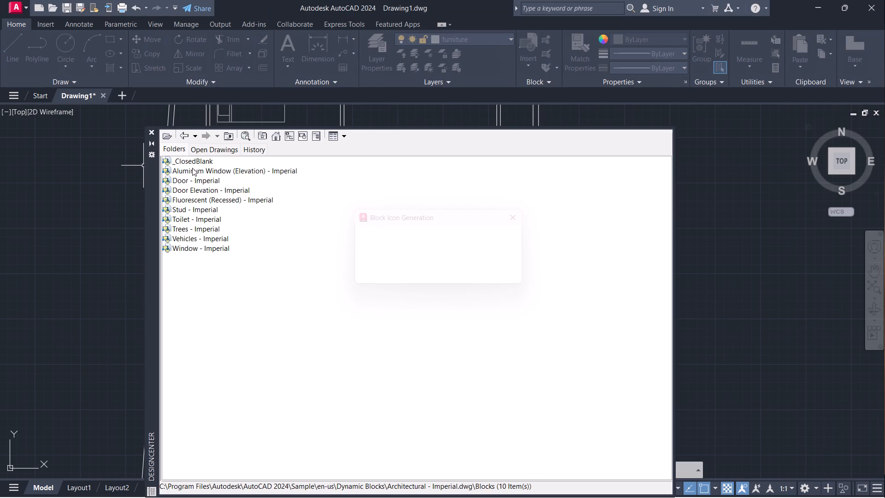
double_click(177, 209)
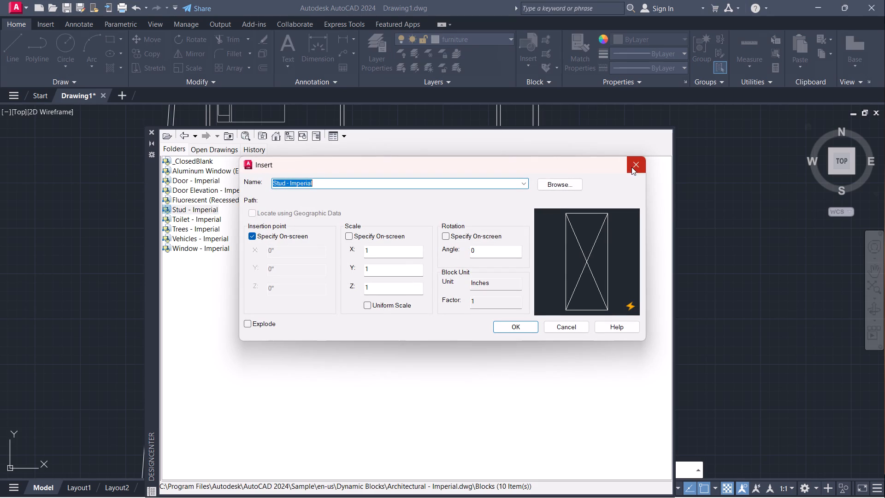
click(631, 167)
double_click(173, 198)
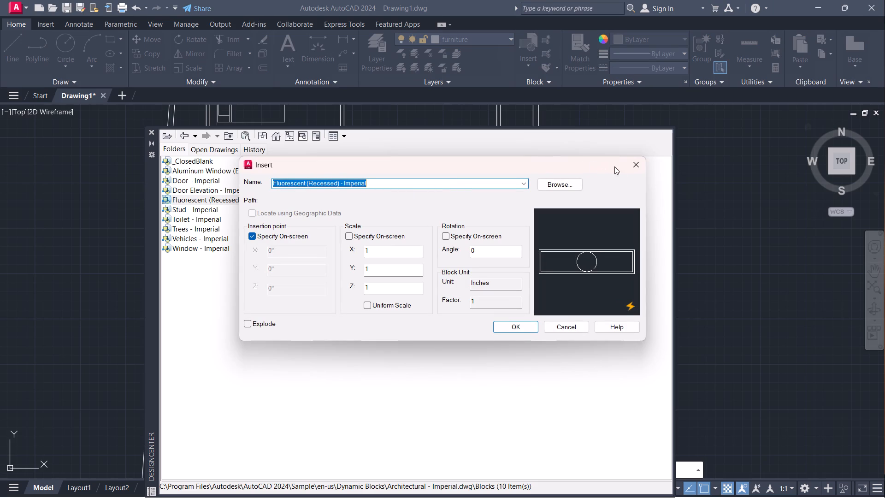
click(634, 166)
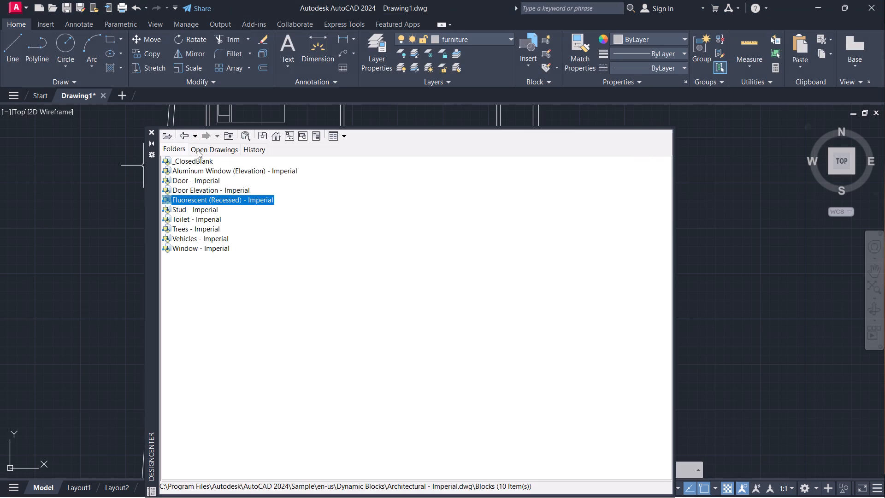
click(183, 134)
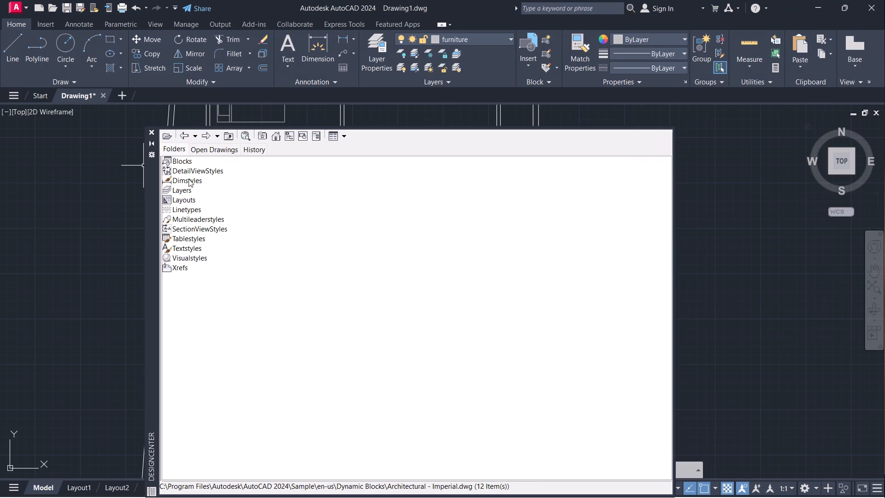
click(183, 136)
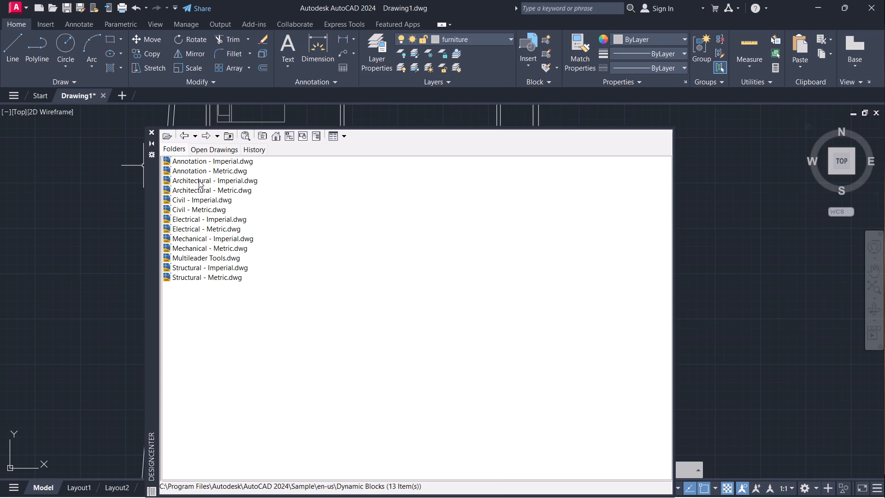
Check the blocks of Architectural - Metric.dwg, recheck those of Architectural - Imperial.dwg, and return to the sample drawing list.
double_click(194, 187)
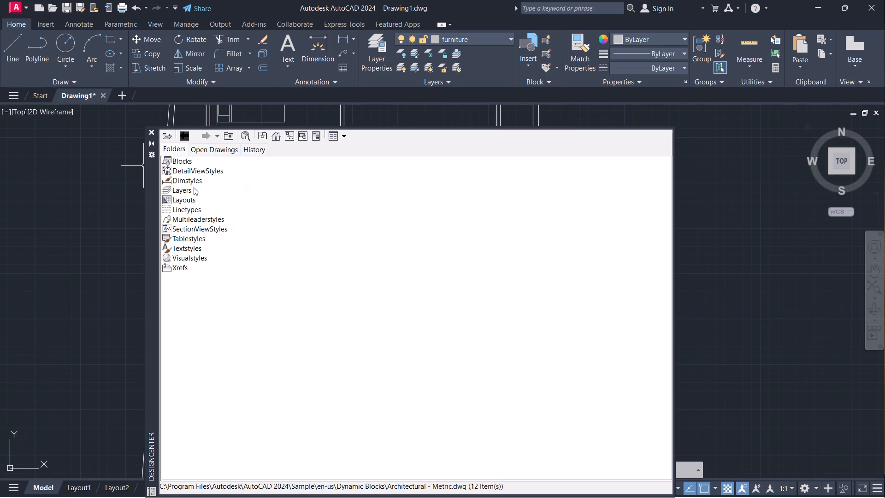
double_click(184, 162)
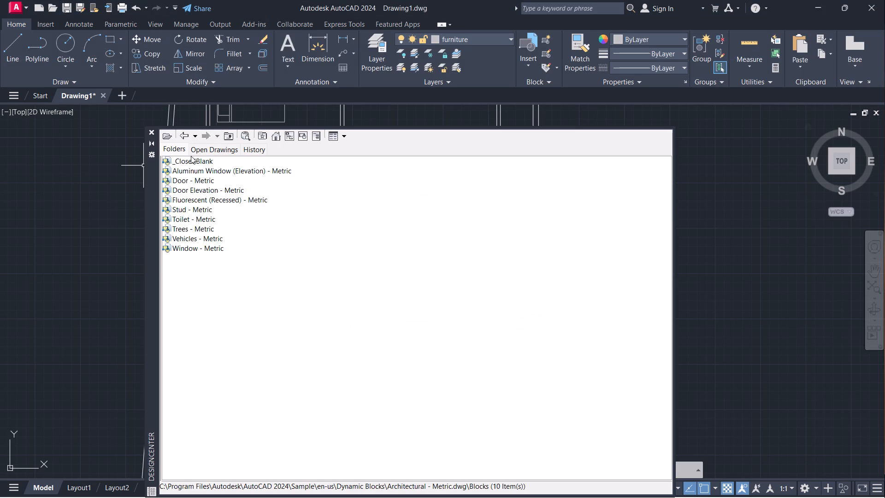
click(181, 135)
click(184, 133)
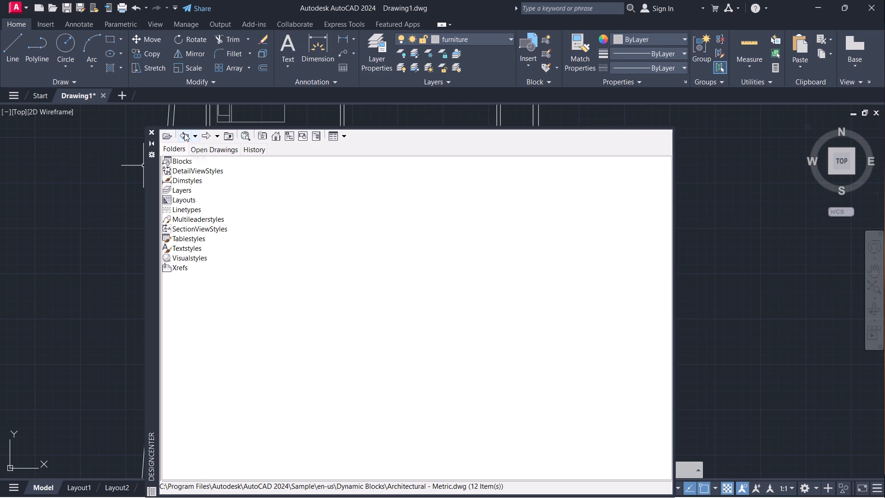
double_click(199, 178)
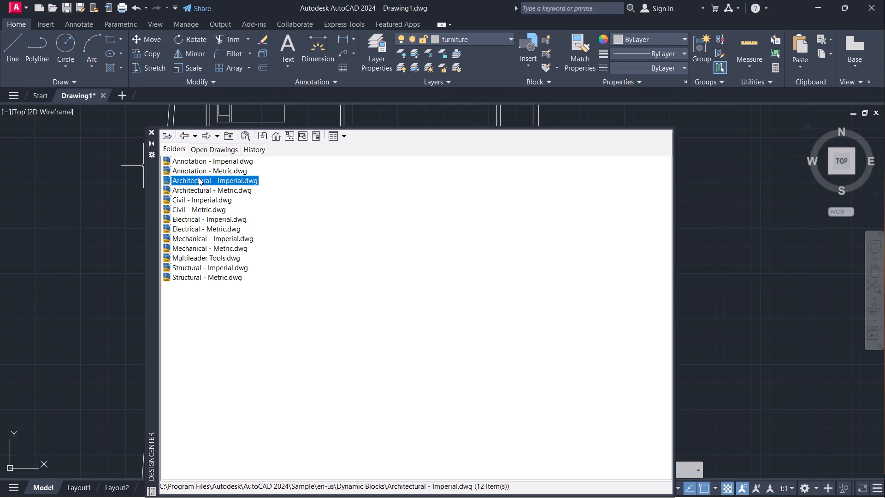
double_click(183, 160)
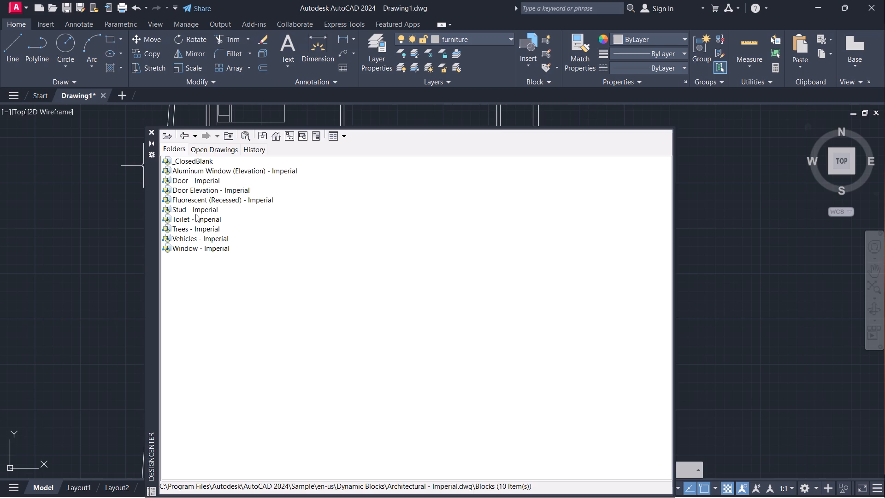
click(182, 134)
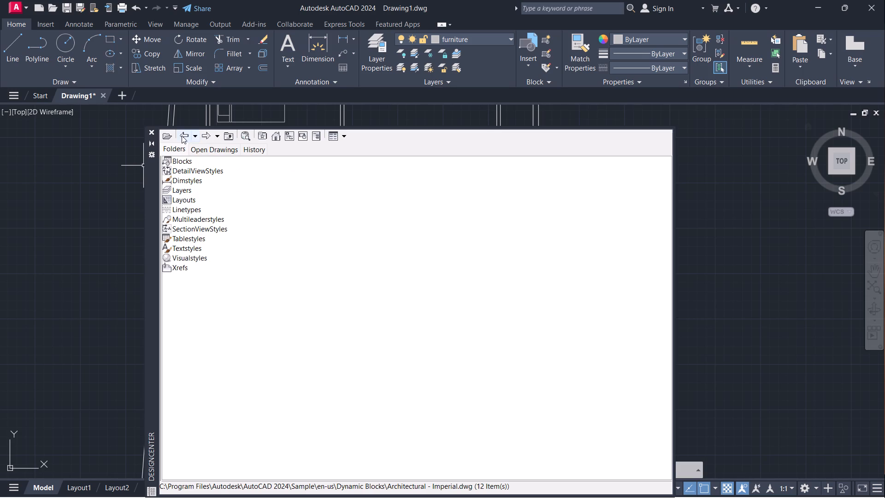
click(182, 135)
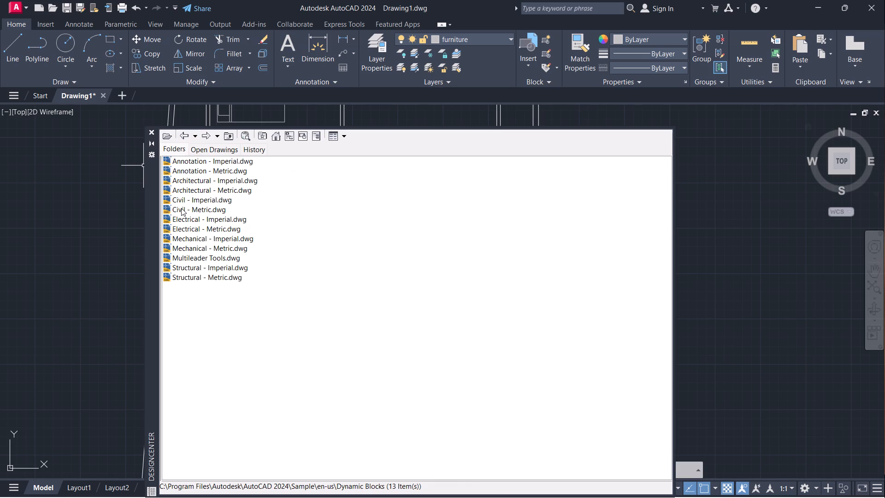
Examine the blocks of Civil - Metric.dwg for furniture and return to the sample drawing list.
double_click(181, 208)
double_click(179, 161)
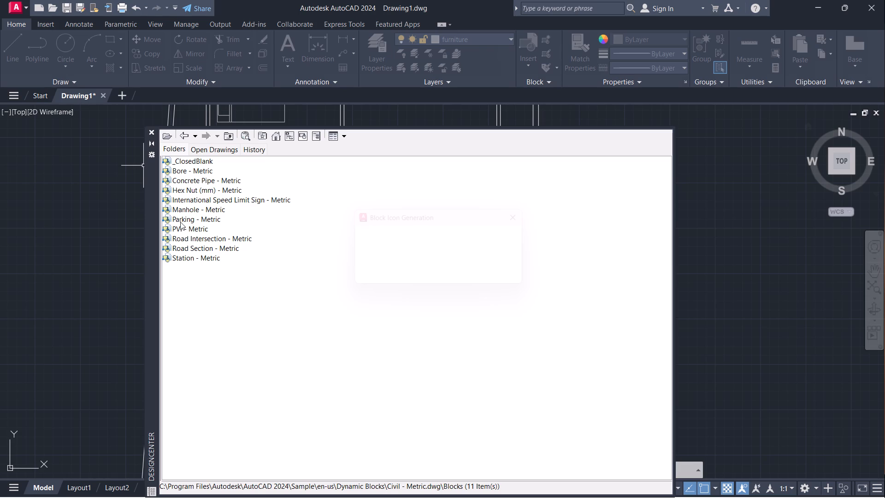
click(184, 134)
click(185, 135)
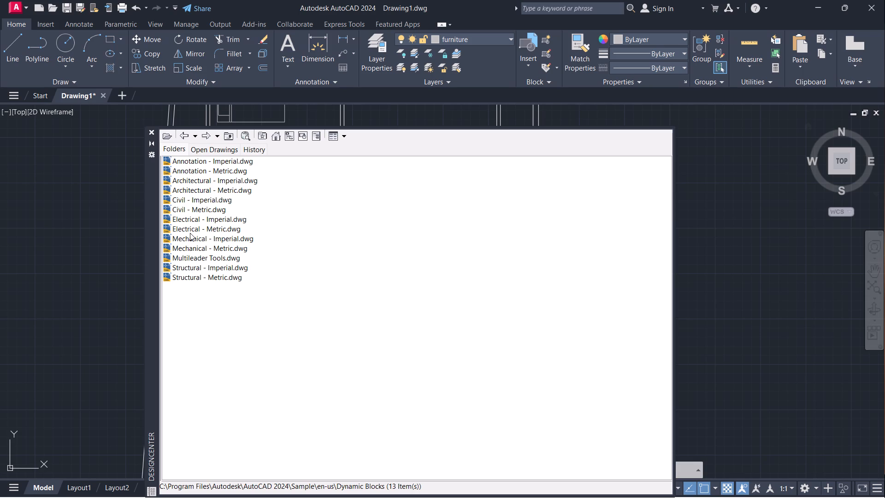
Examine the blocks of Annotation - Imperial.dwg and Annotation - Metric.dwg, and return to the sample drawing list.
double_click(190, 161)
double_click(183, 160)
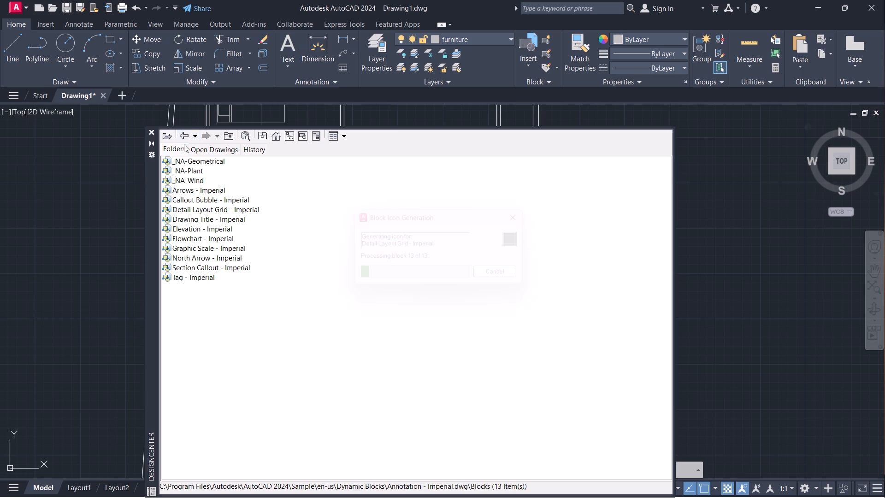
click(184, 131)
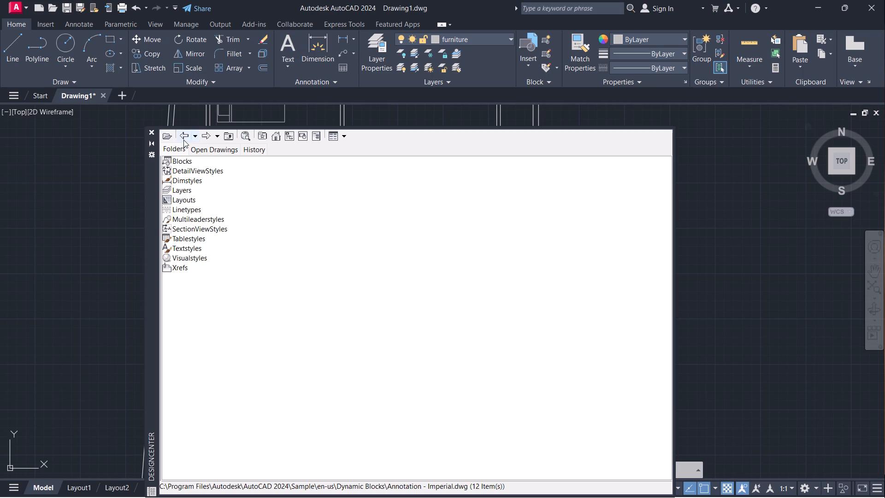
click(183, 140)
double_click(188, 168)
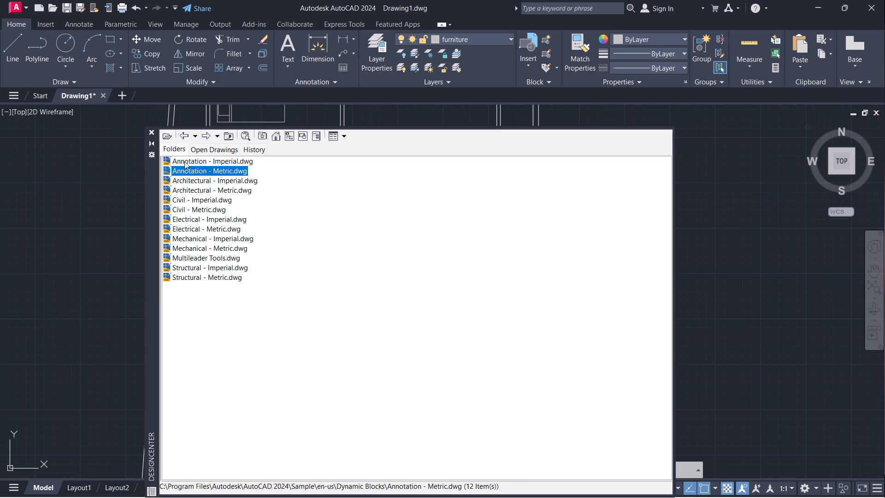
double_click(183, 160)
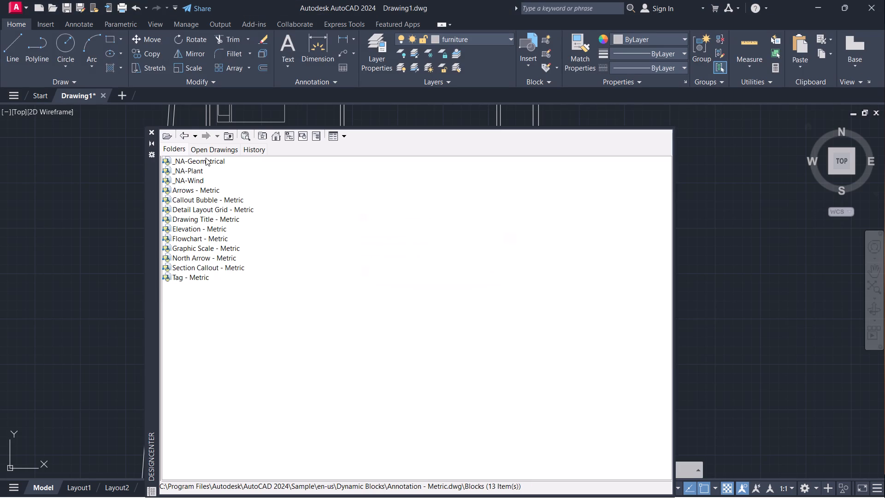
click(182, 133)
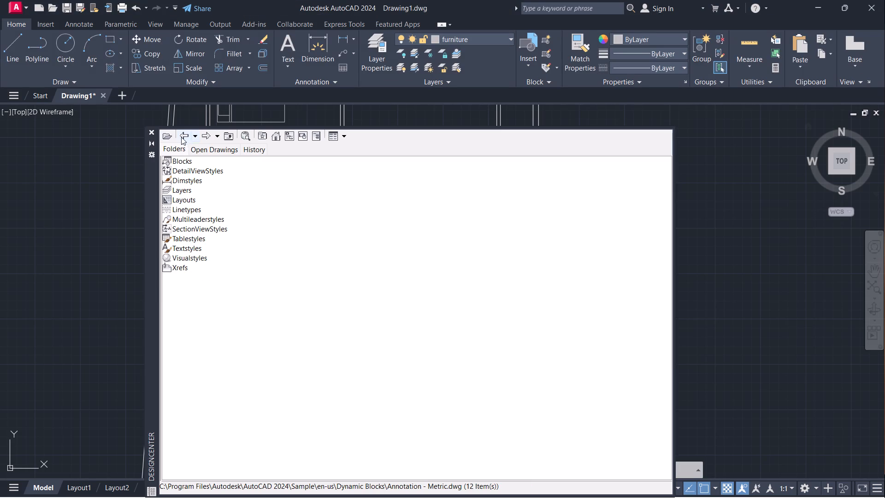
click(183, 134)
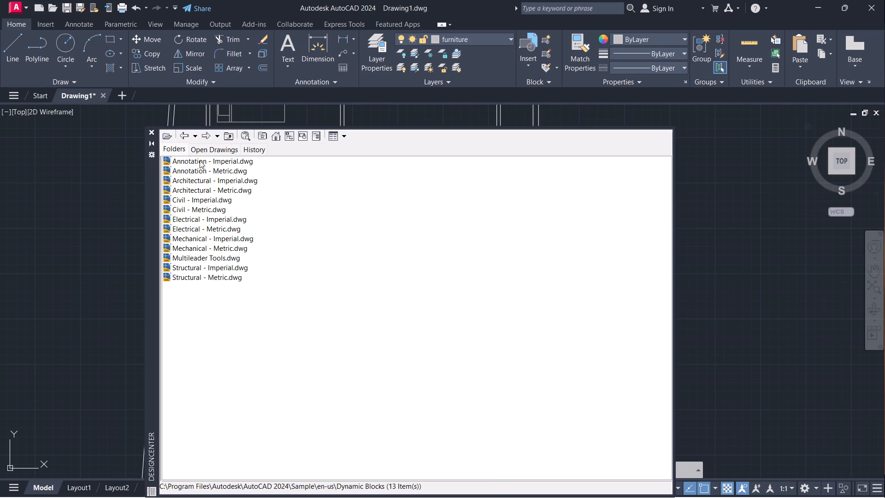
Display the Dynamic Blocks sample drawings as large icons in DesignCenter.
click(341, 135)
click(362, 151)
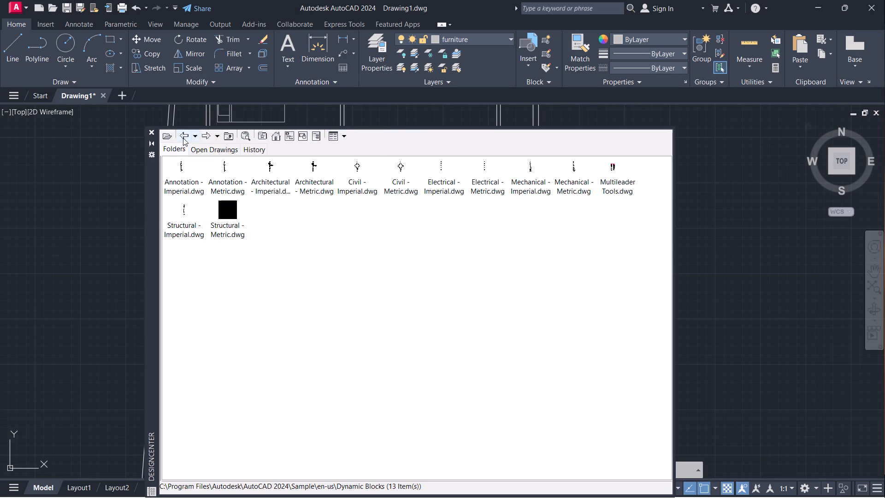
Look for a loadable furniture drawing in History, Desktop, Downloads and the Autocad 2024 folder in Documents, and cancel loading.
click(170, 149)
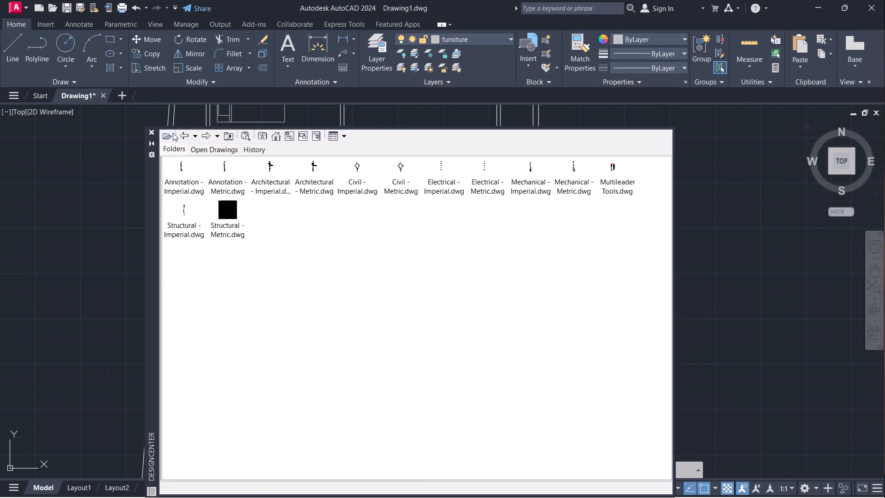
click(171, 134)
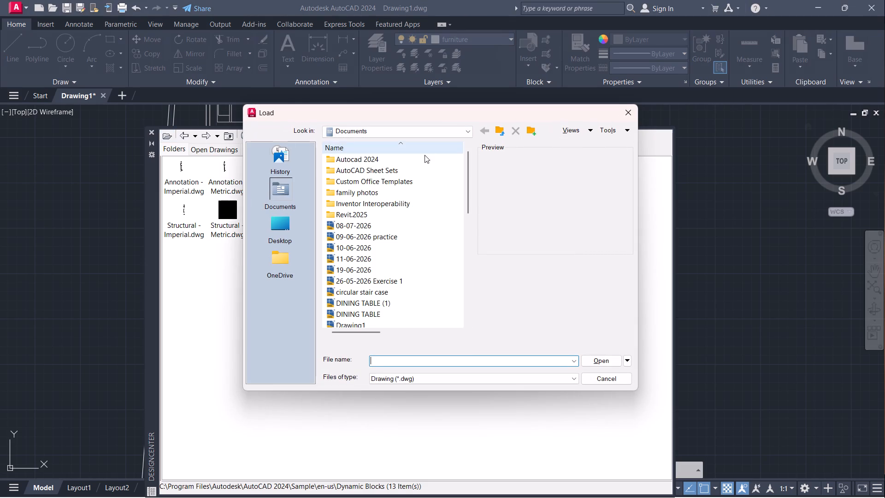
click(281, 161)
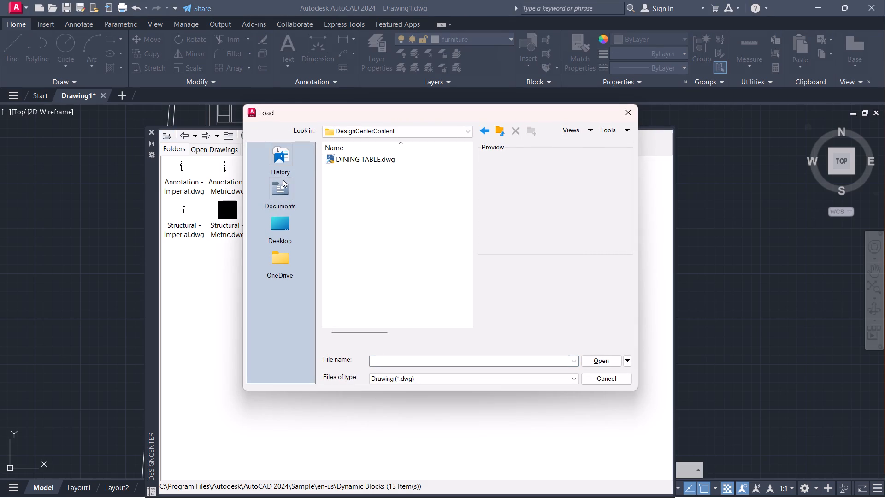
click(281, 223)
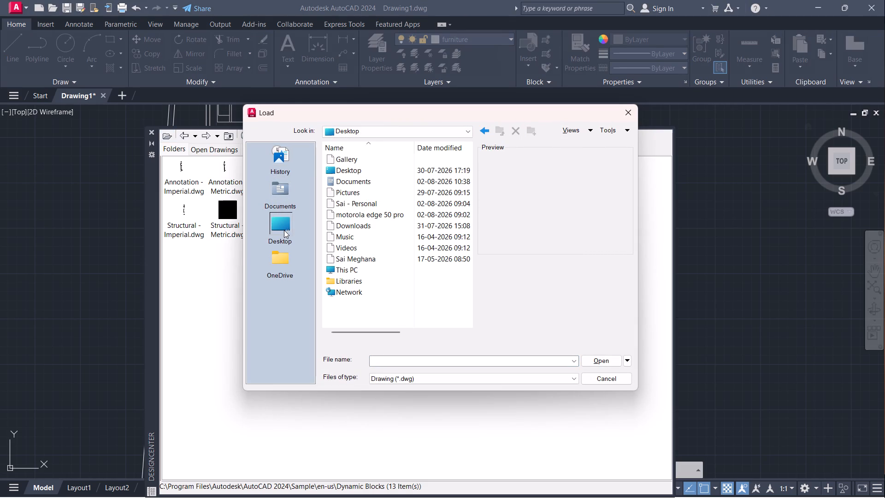
click(370, 223)
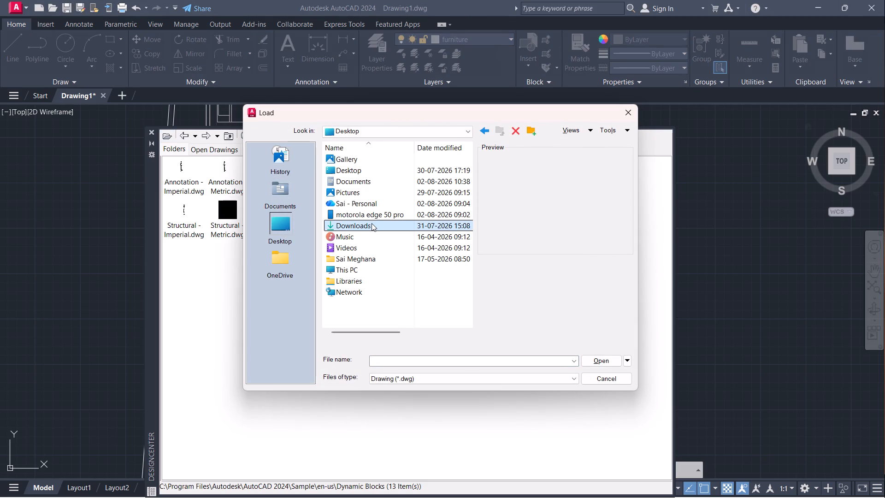
click(372, 226)
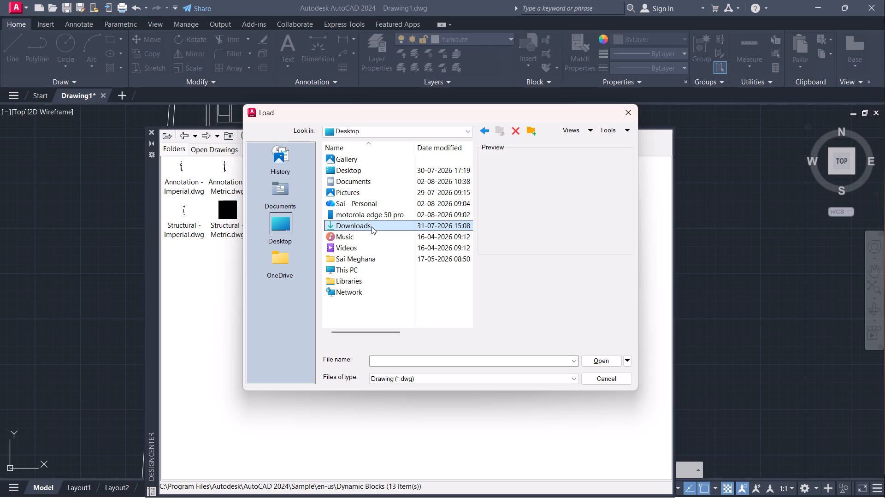
double_click(372, 226)
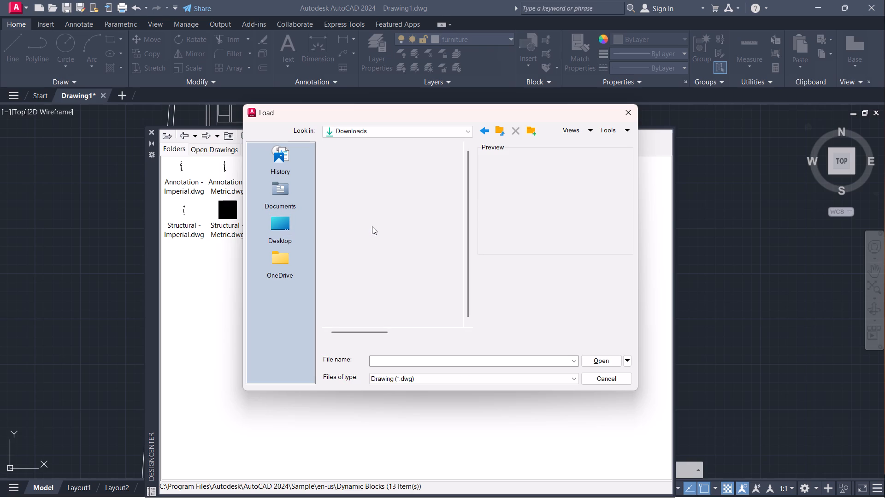
click(482, 132)
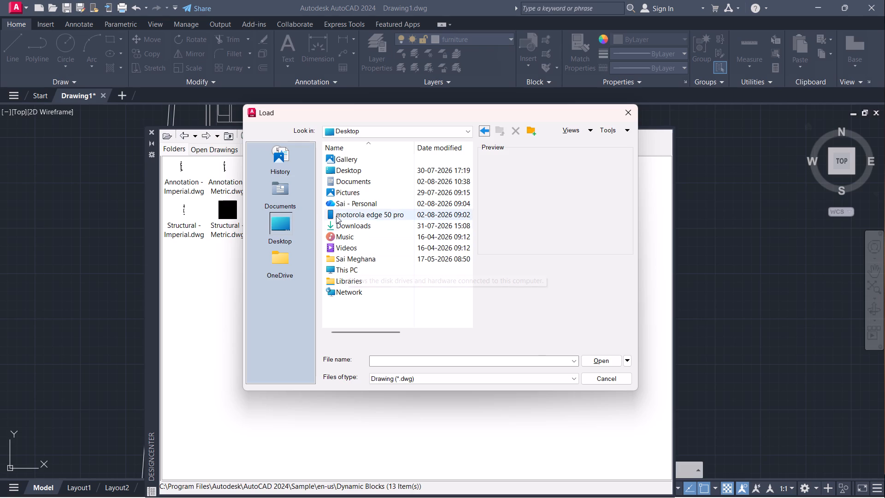
double_click(349, 179)
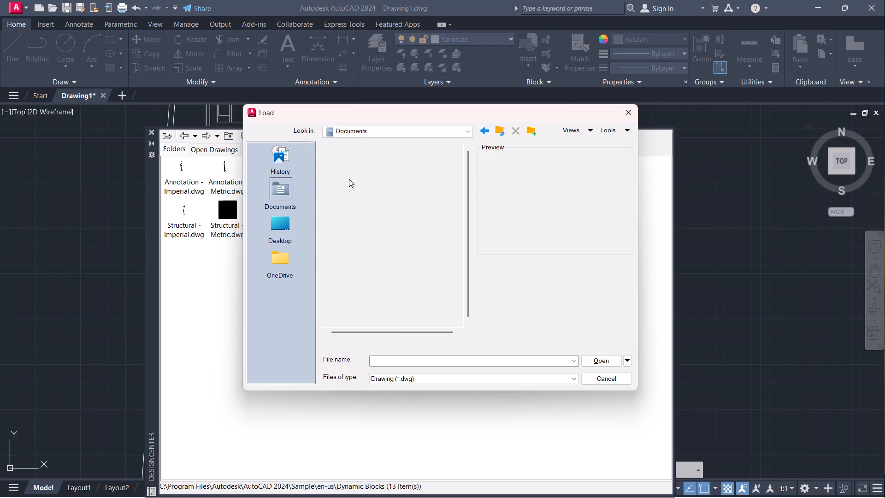
double_click(350, 156)
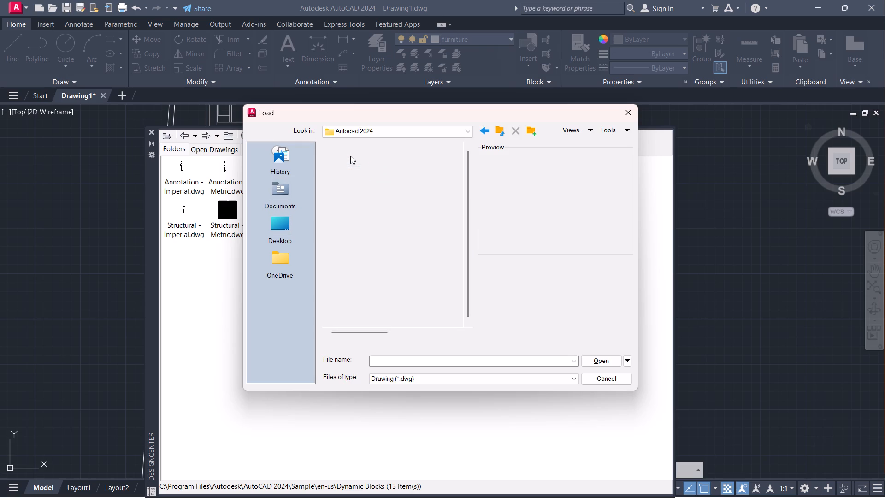
click(633, 114)
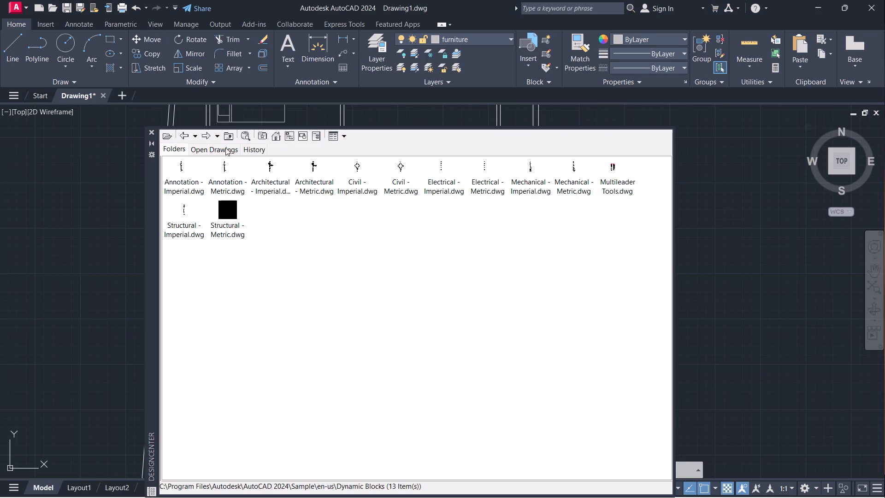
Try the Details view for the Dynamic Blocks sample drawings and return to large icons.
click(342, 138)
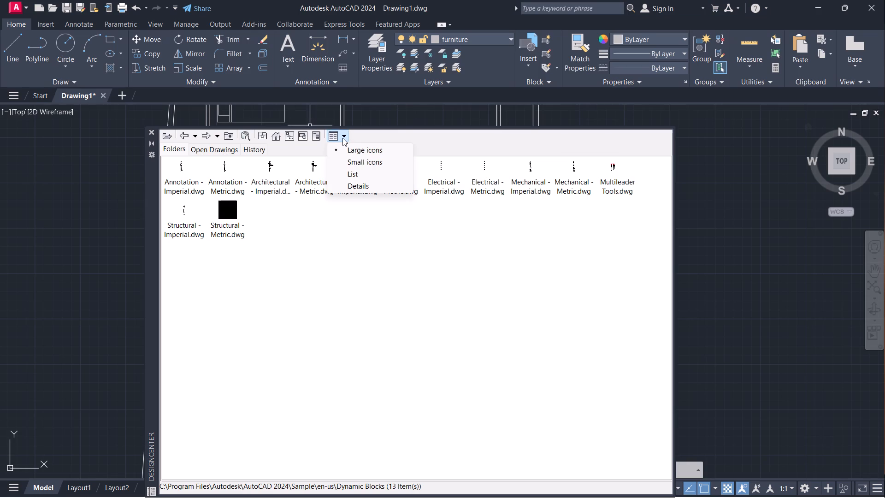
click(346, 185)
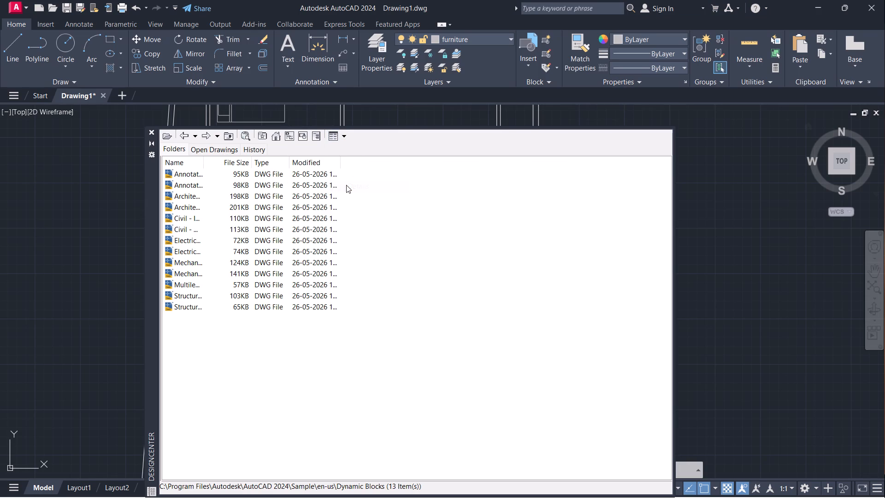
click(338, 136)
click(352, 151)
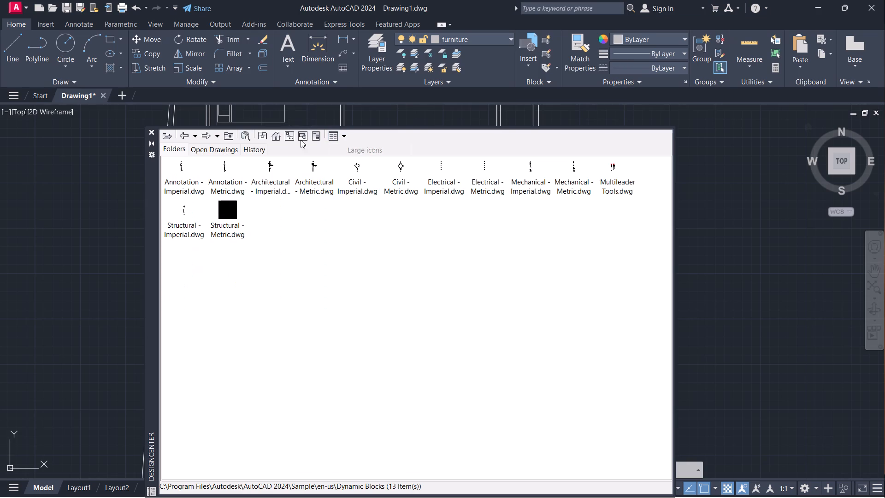
Examine the blocks of House Designer.dwg in the DesignCenter sample folder for a dining table, and return to that folder's drawing list.
click(183, 136)
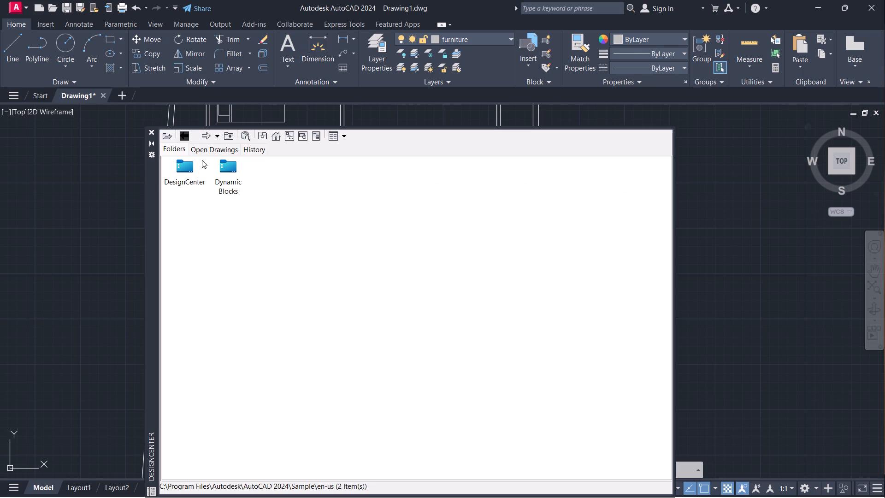
double_click(188, 171)
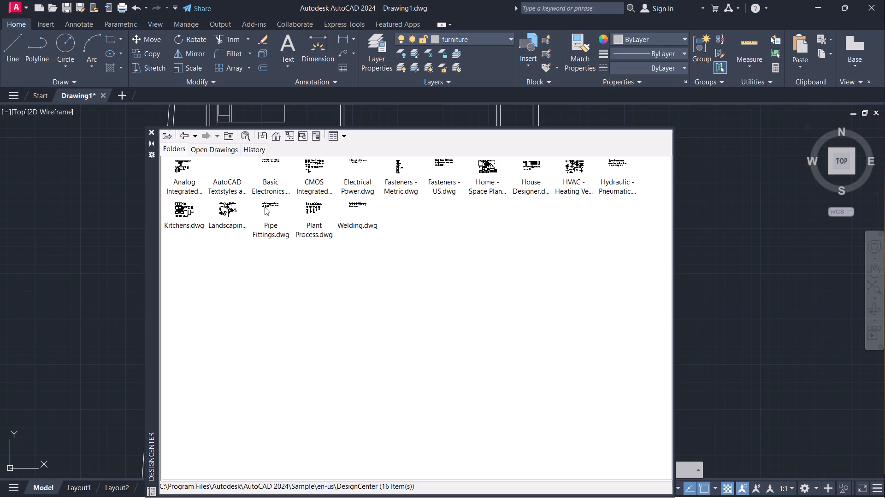
scroll(268, 208, up, 2)
double_click(530, 169)
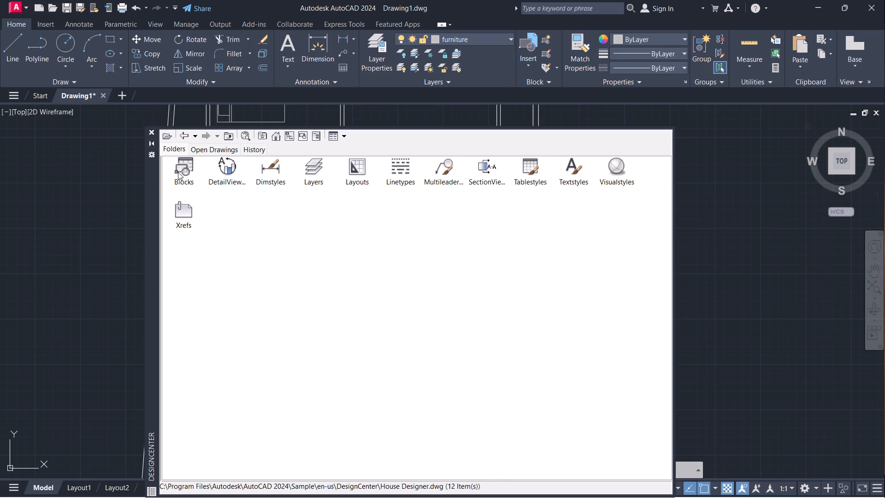
double_click(192, 172)
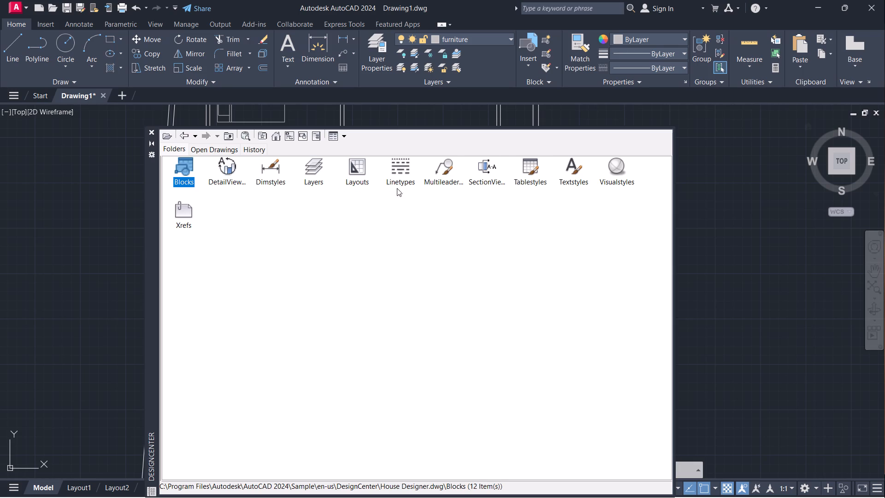
scroll(327, 208, up, 2)
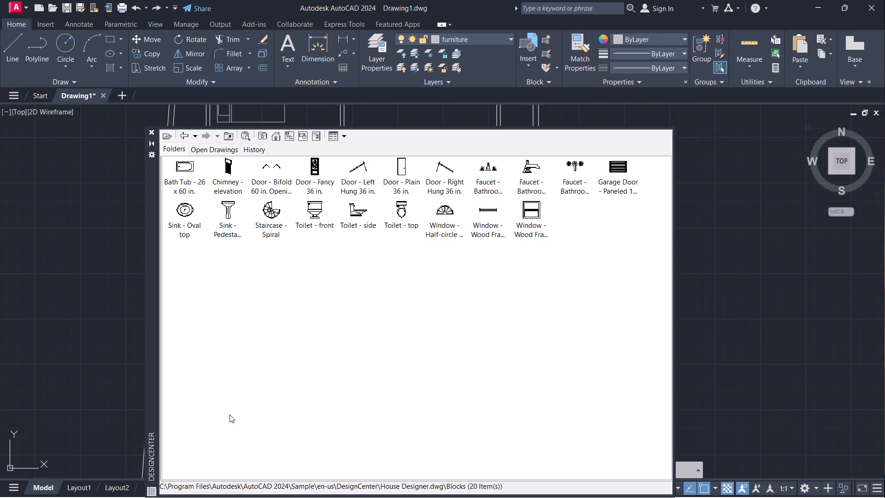
click(184, 132)
click(184, 132)
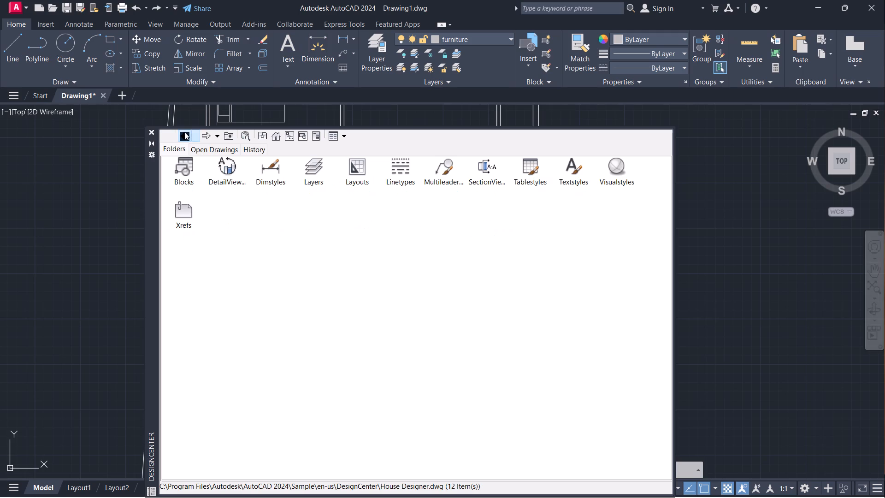
click(184, 134)
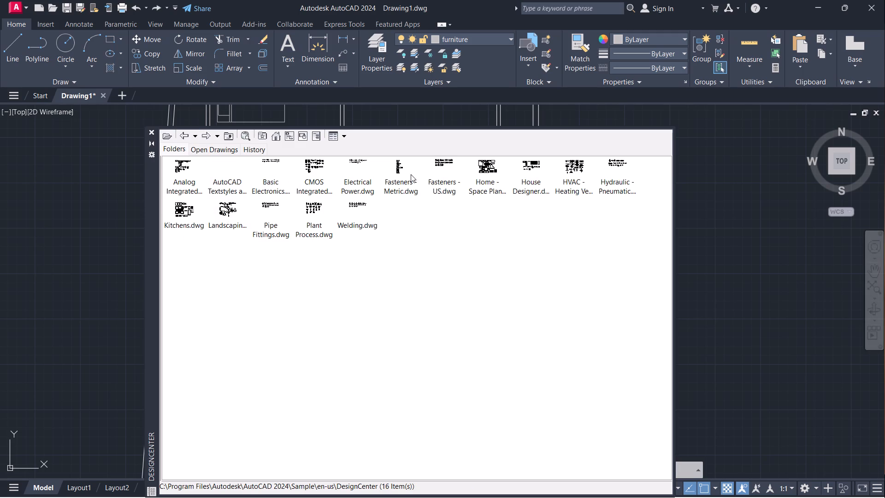
Insert the Dining Set - 36 x 72 in. block from Home - Space Planner.dwg outside the house, and close DesignCenter.
double_click(489, 182)
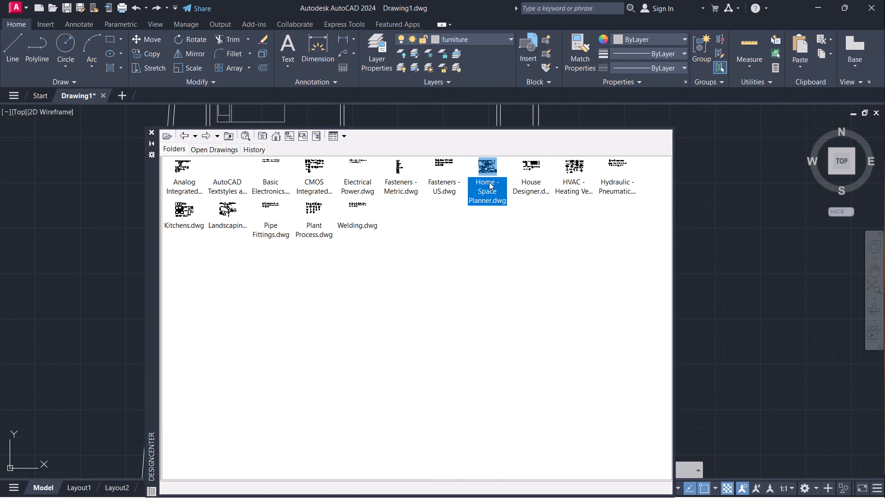
double_click(182, 180)
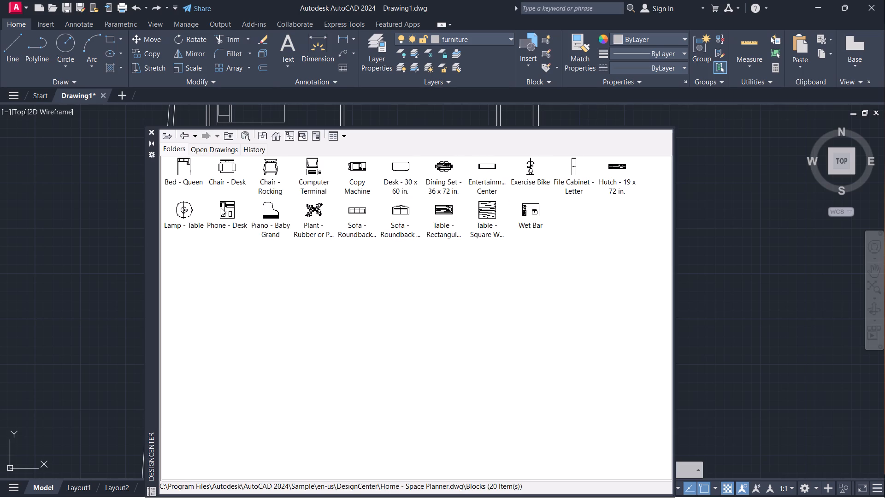
double_click(445, 167)
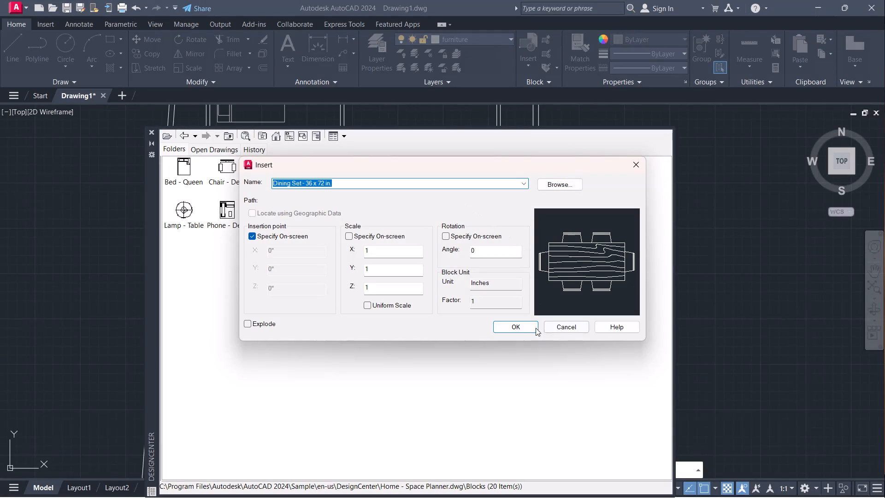
click(519, 327)
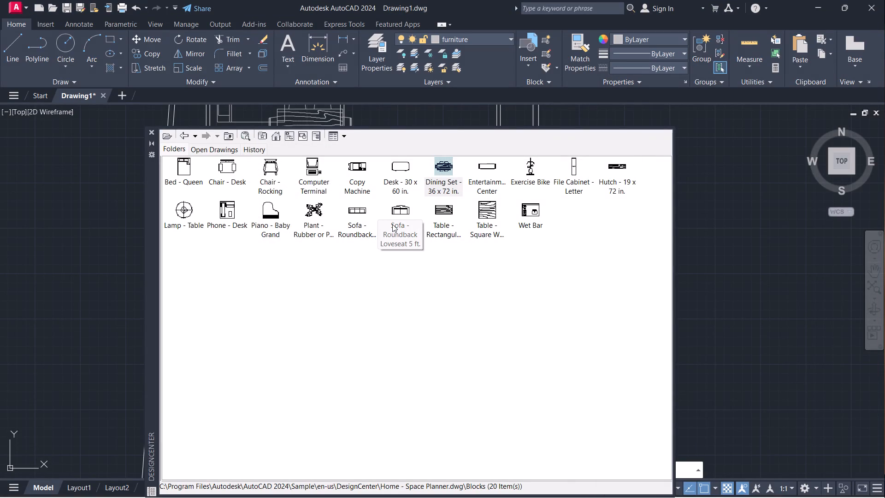
click(739, 213)
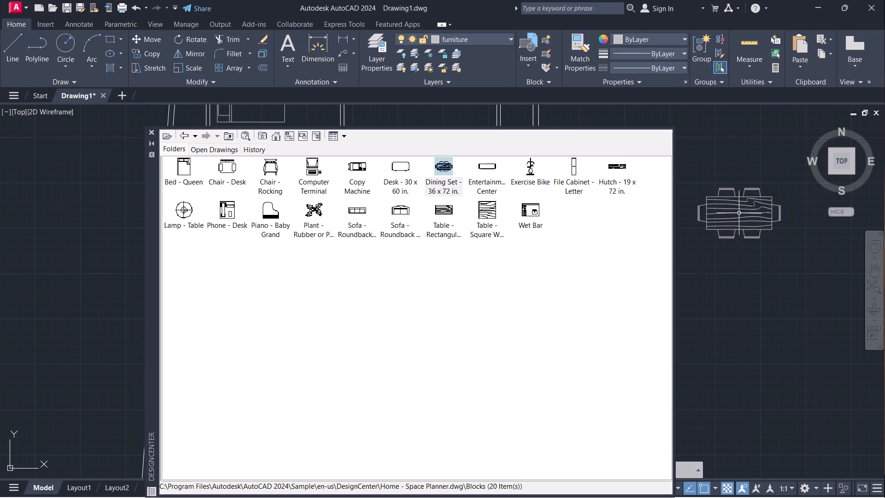
click(152, 132)
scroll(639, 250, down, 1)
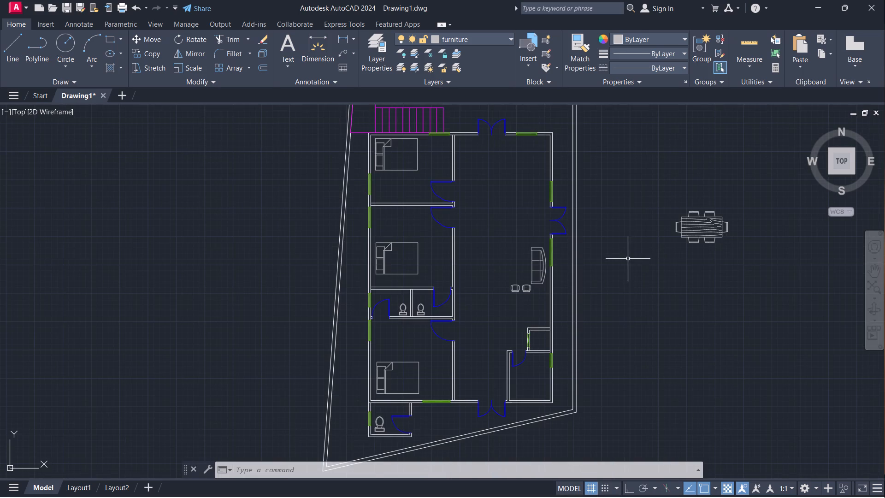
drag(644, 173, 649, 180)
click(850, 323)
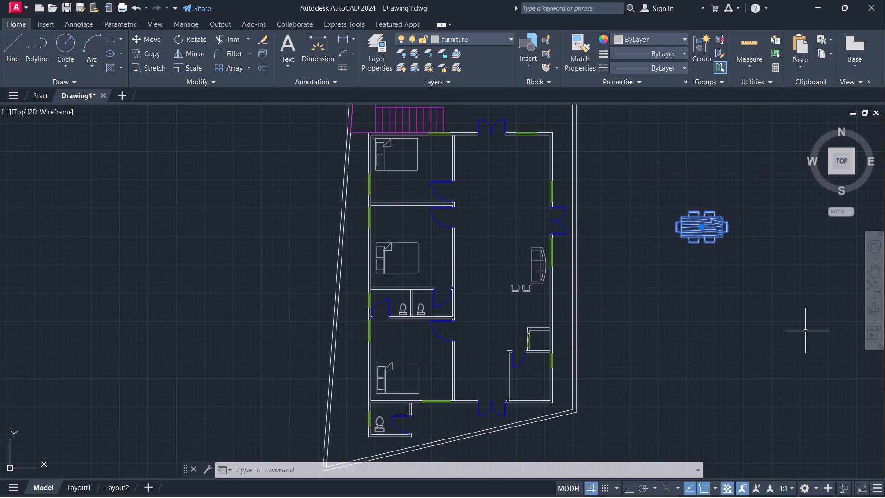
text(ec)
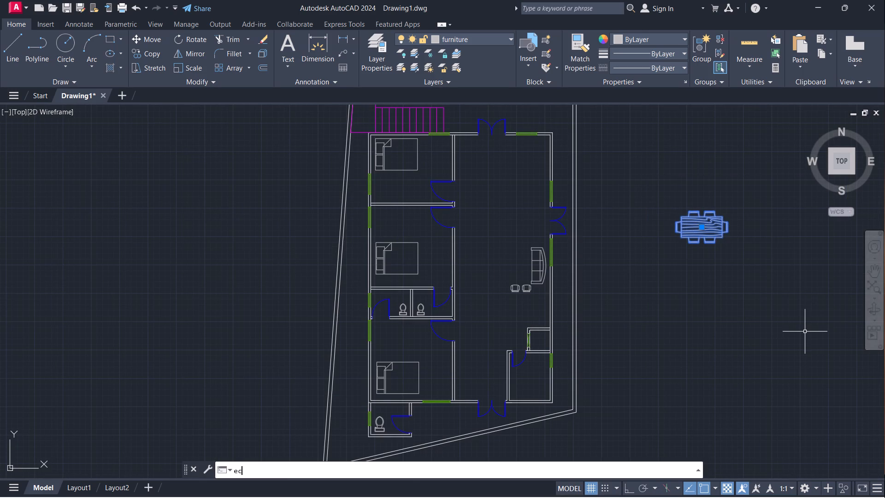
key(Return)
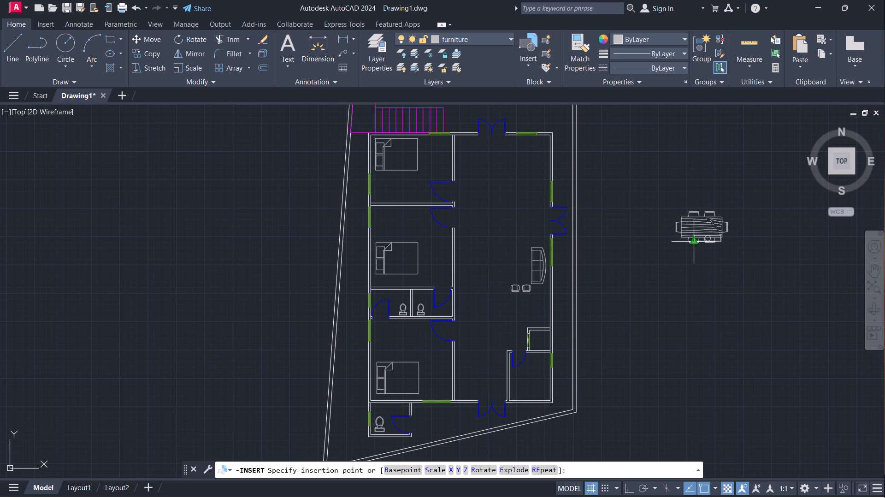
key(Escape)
Scale the dining set down freehand to a little over half its size, using its upper-left corner as base point.
click(704, 231)
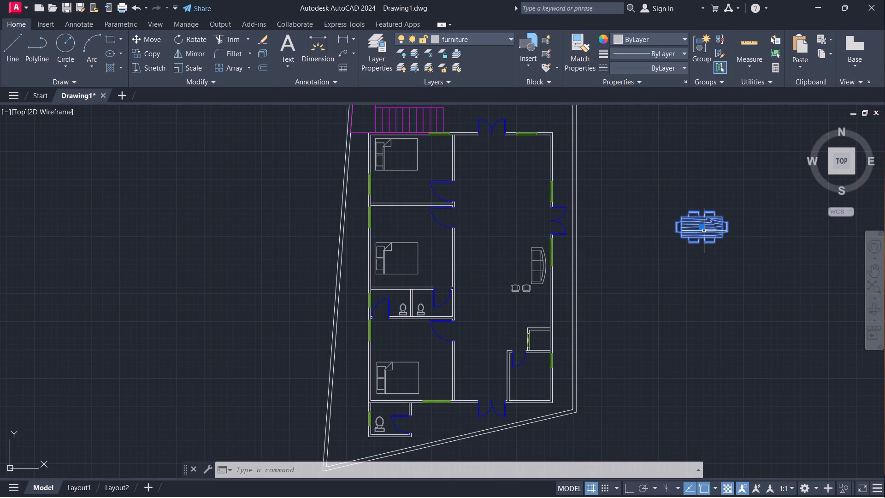
text(sc)
key(Return)
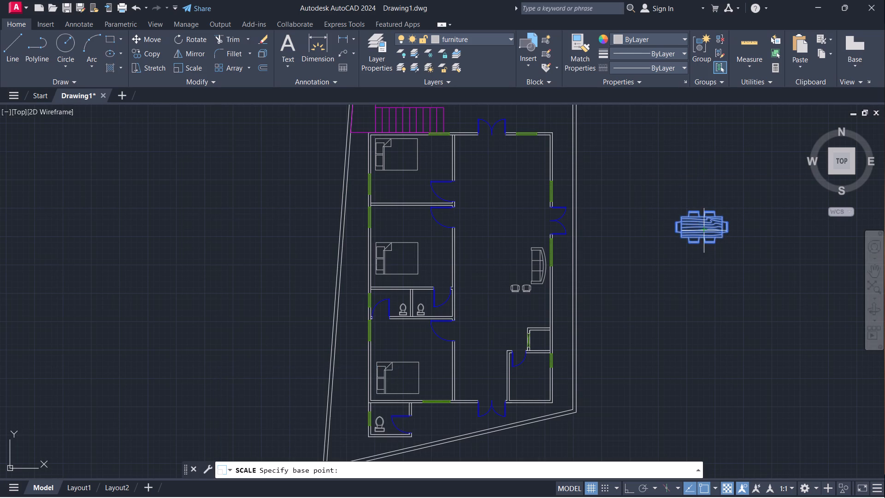
click(678, 217)
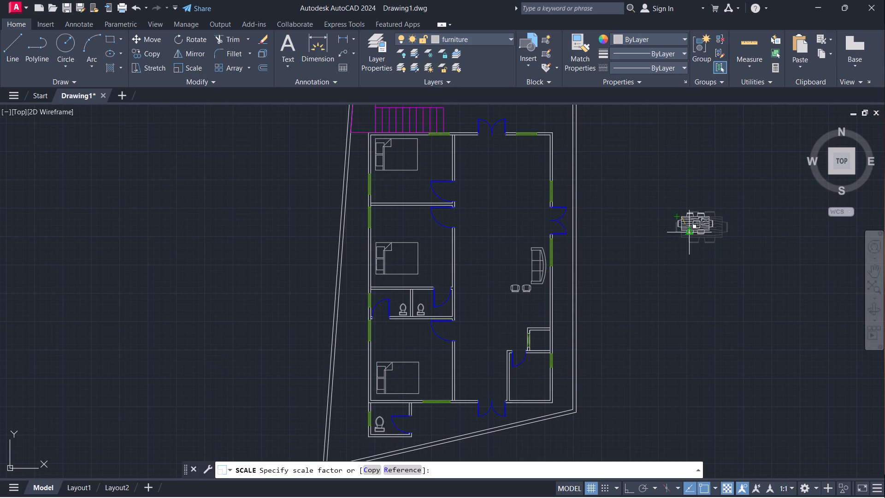
click(688, 229)
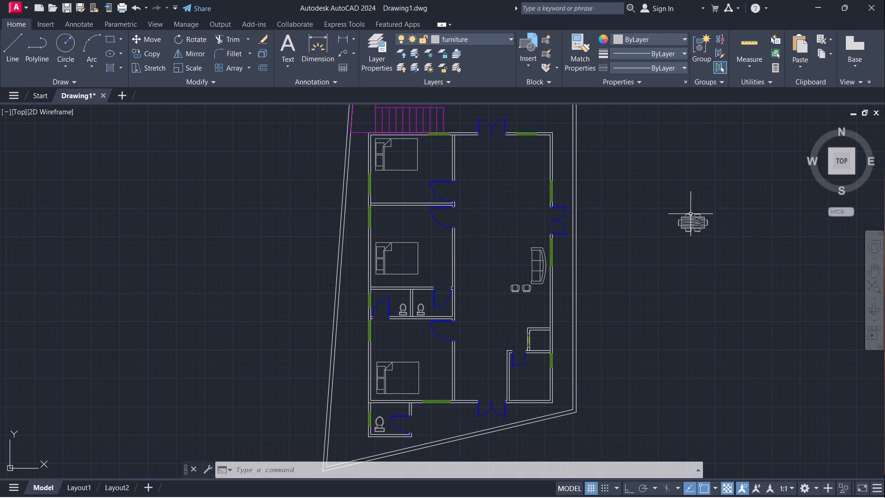
Move the dining set into the large hall, between the two chairs and the small enclosure by the outer wall.
click(670, 200)
click(741, 264)
key(m)
key(Return)
click(693, 222)
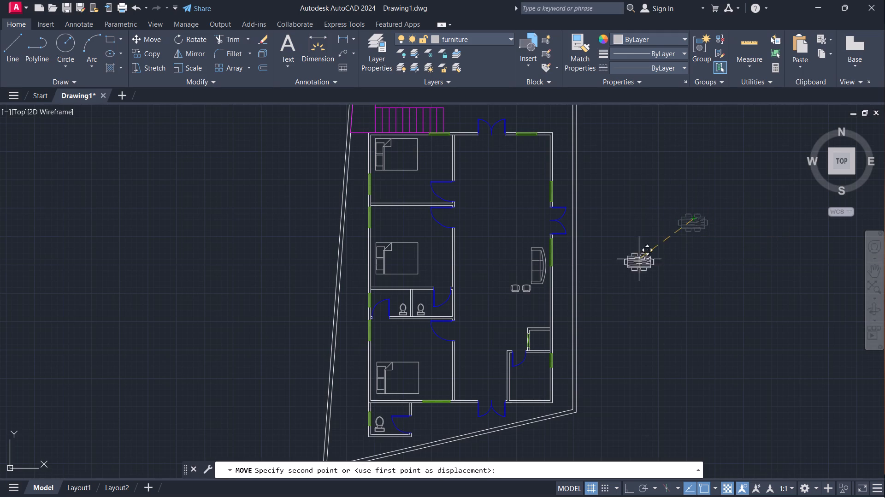
scroll(531, 314, up, 2)
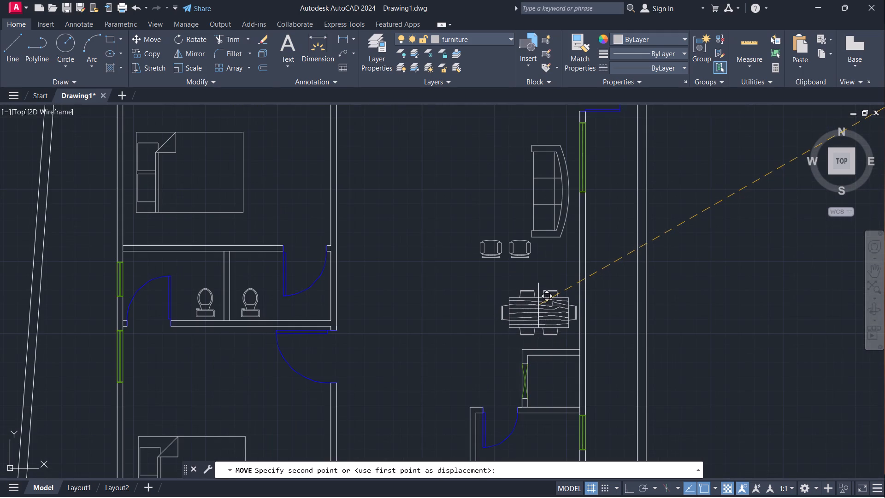
scroll(542, 299, down, 2)
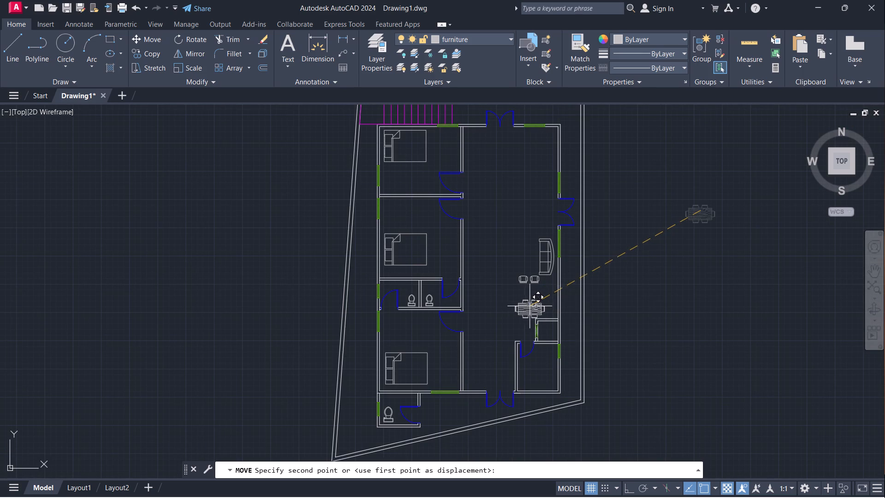
scroll(530, 306, up, 3)
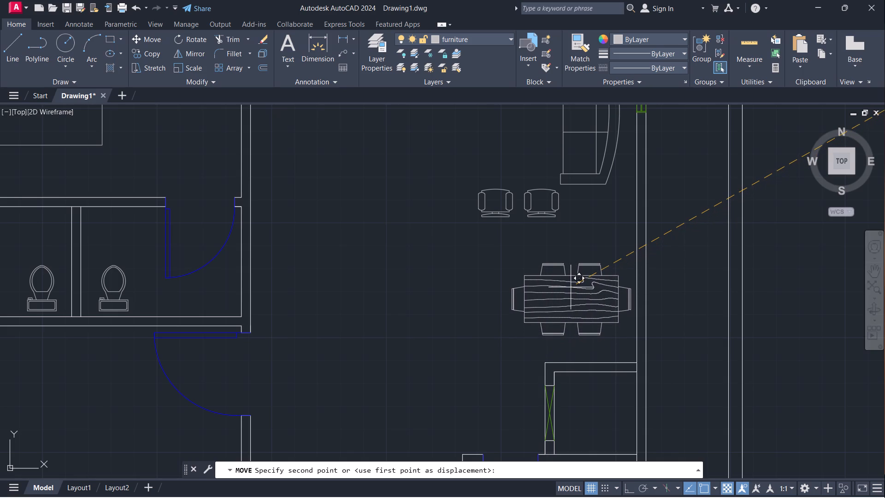
click(570, 287)
Examine the furniture layout across the whole floor plan and in the hall.
scroll(579, 225, down, 3)
scroll(663, 211, down, 2)
middle_drag(675, 204, 611, 226)
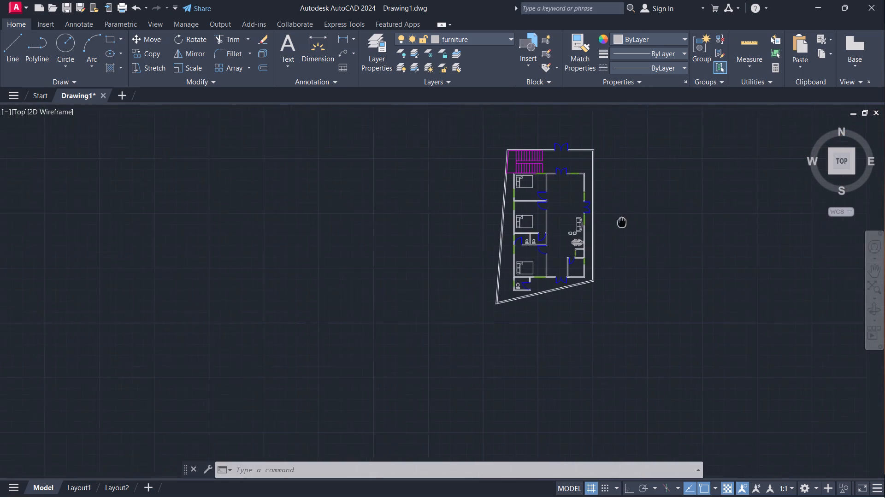
middle_drag(611, 226, 573, 249)
scroll(530, 239, up, 1)
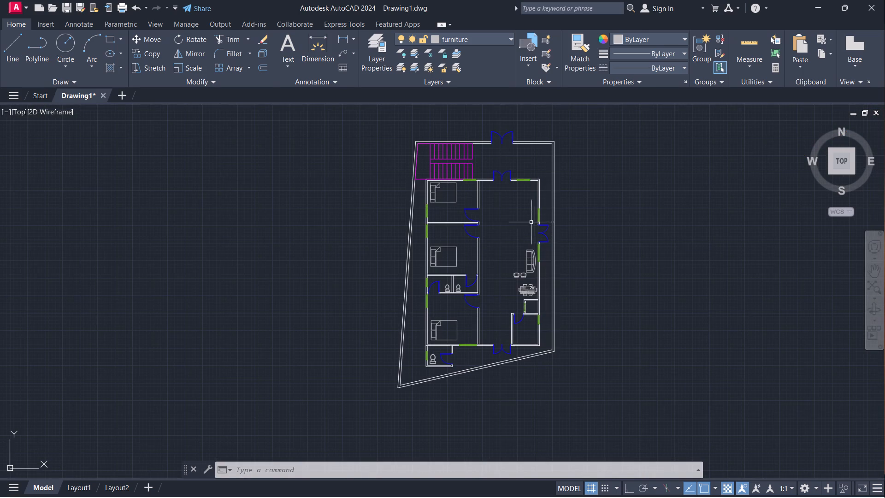
scroll(526, 213, up, 1)
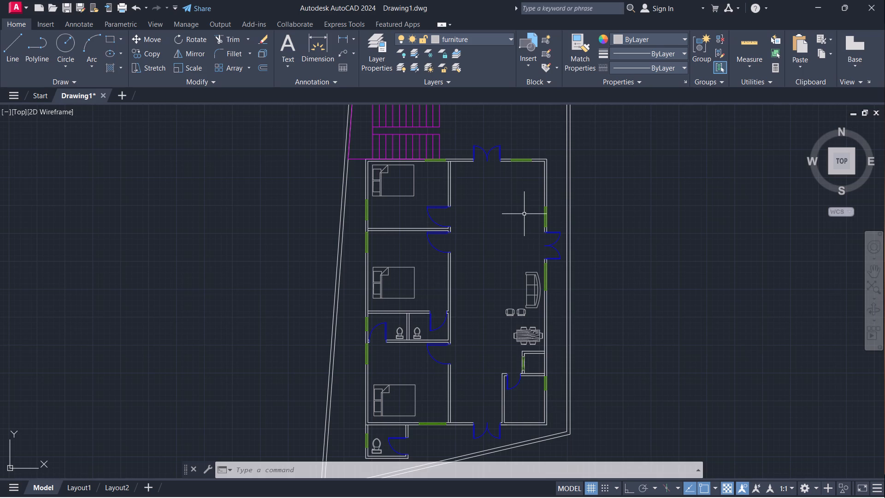
middle_drag(518, 218, 500, 233)
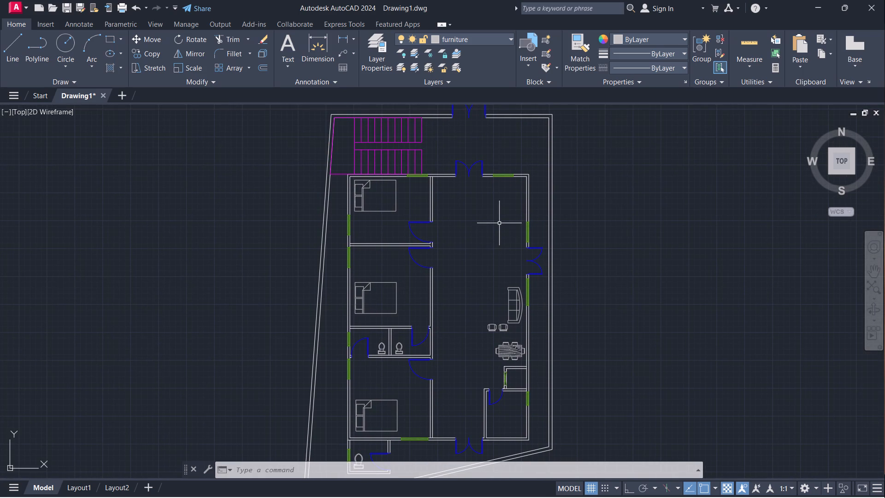
scroll(478, 235, down, 2)
scroll(472, 250, up, 2)
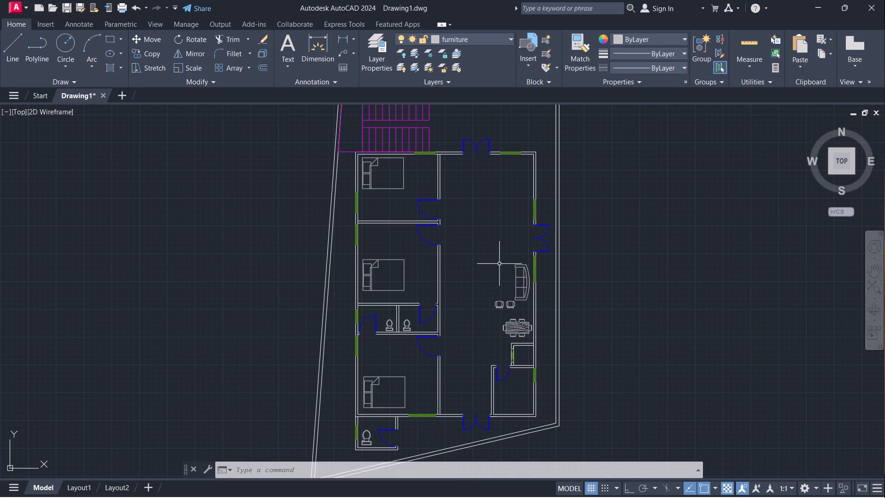
scroll(488, 276, up, 1)
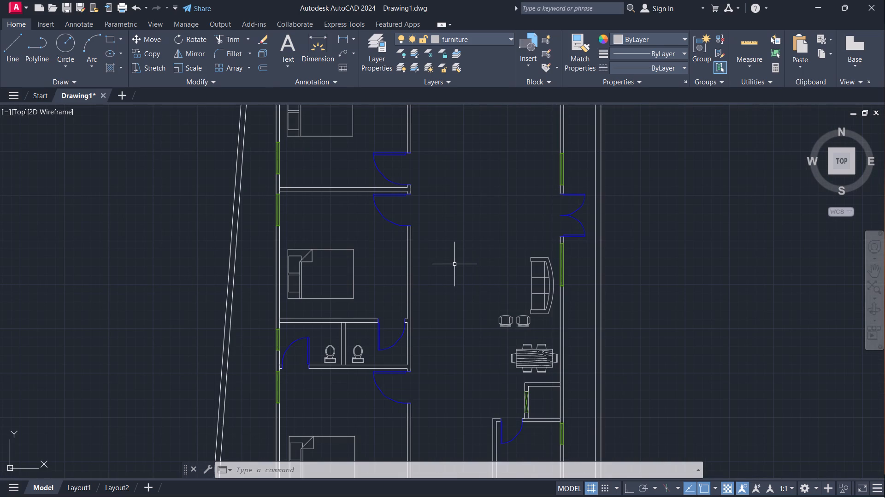
Examine the furniture layout and the free space in the large hall across the whole floor plan.
scroll(454, 264, down, 1)
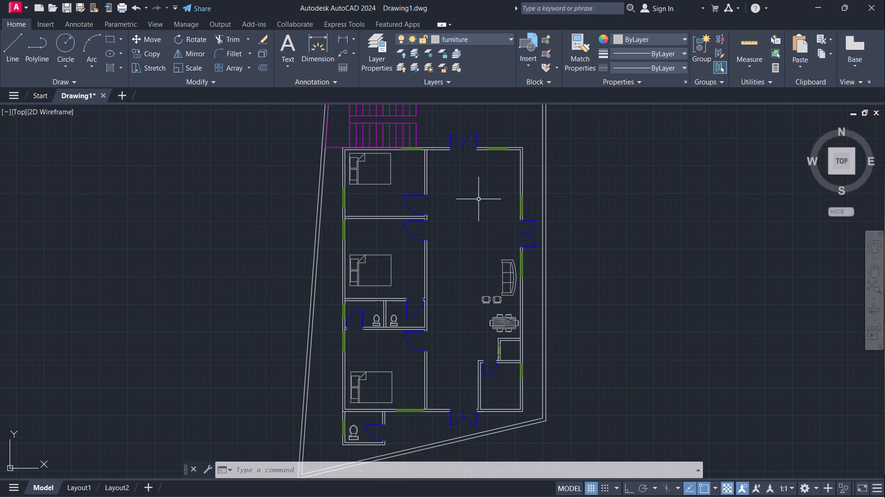
middle_drag(482, 196, 421, 232)
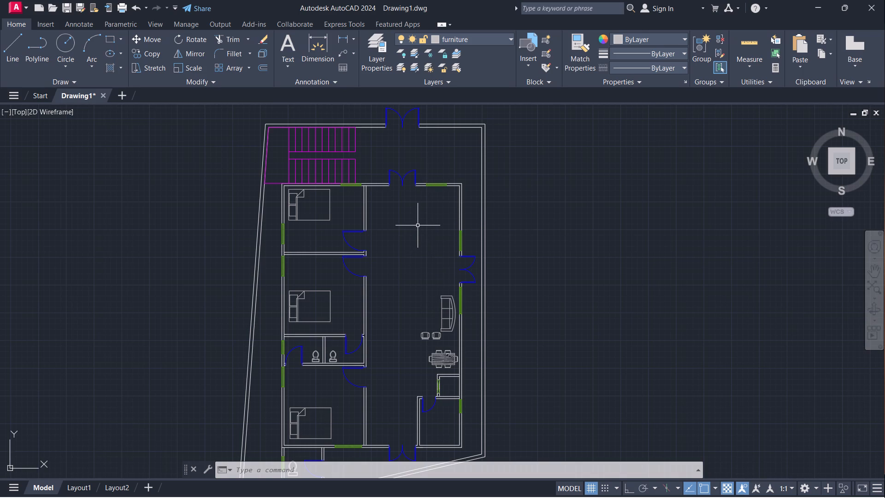
scroll(418, 225, down, 1)
scroll(421, 223, up, 1)
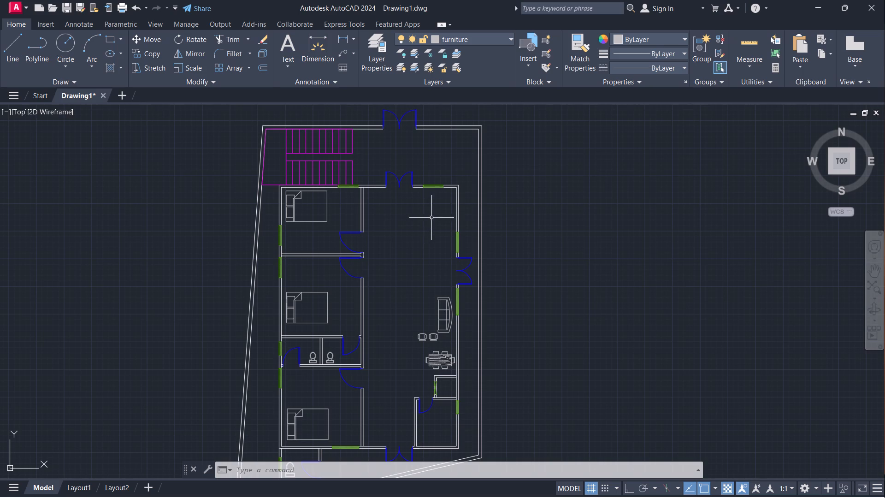
scroll(428, 216, up, 1)
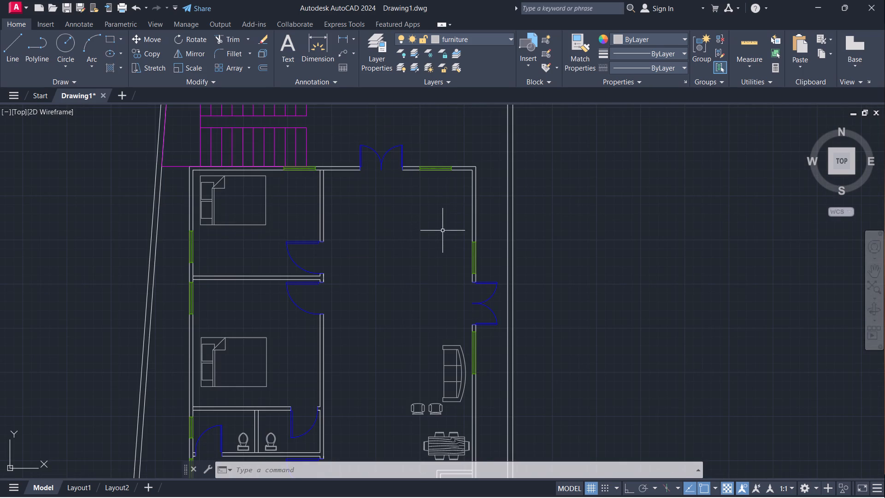
scroll(442, 231, down, 2)
scroll(440, 231, up, 1)
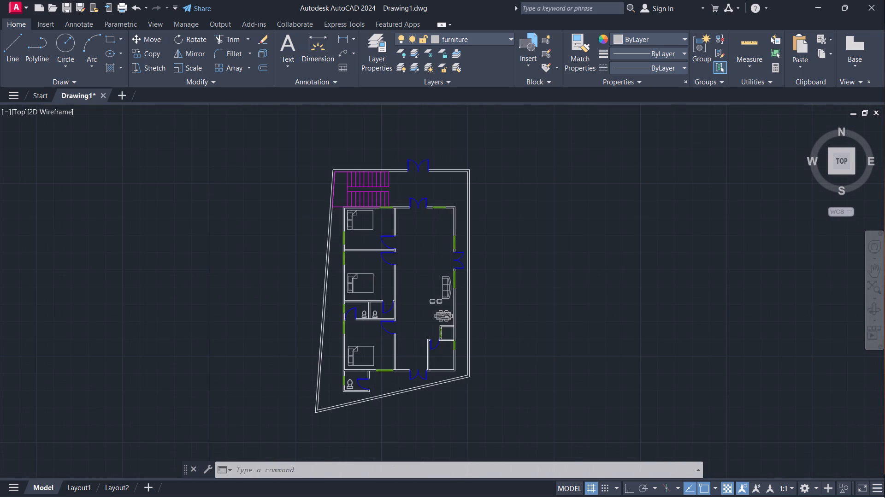
scroll(440, 231, up, 2)
scroll(436, 226, down, 1)
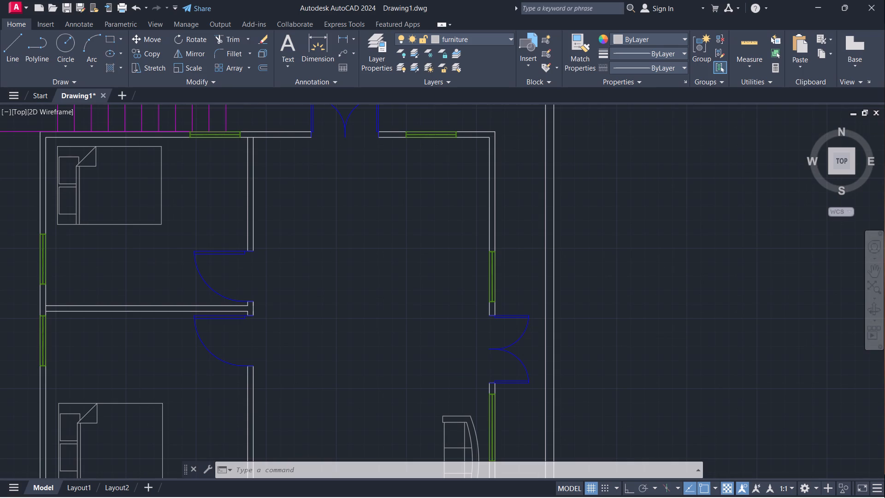
scroll(436, 226, down, 1)
middle_drag(542, 238, 540, 237)
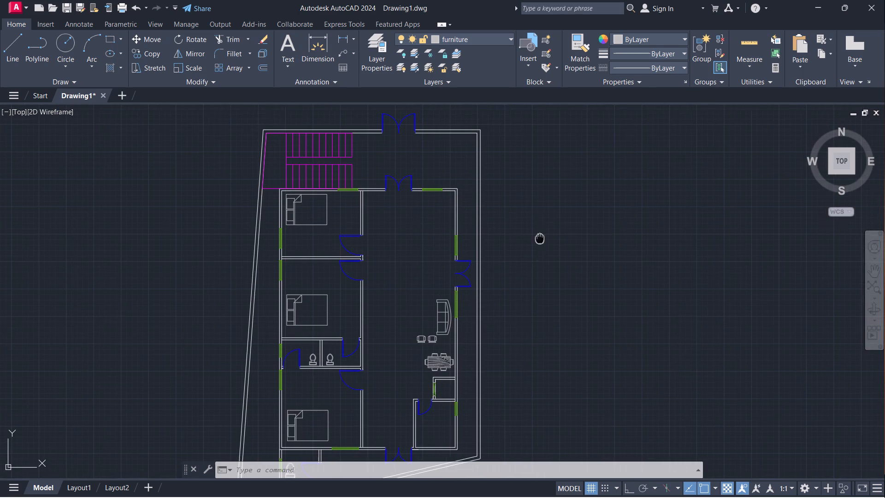
middle_drag(540, 237, 460, 220)
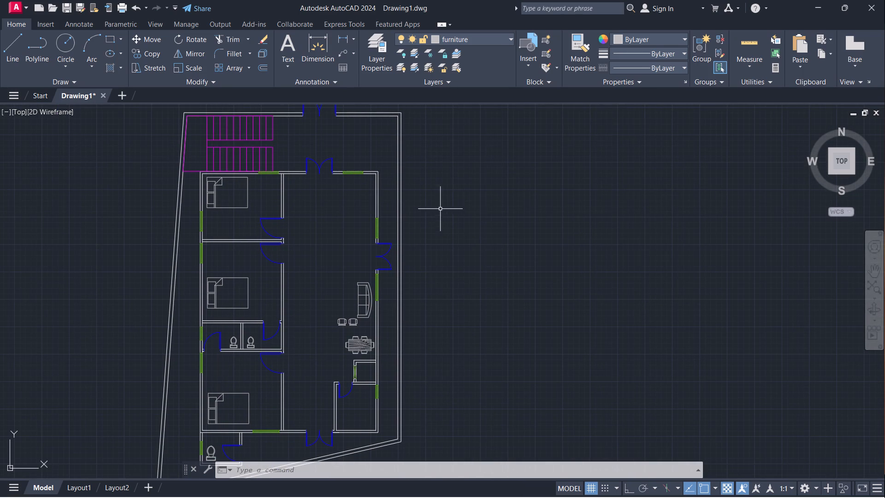
Insert the Chair - Desk block from the recent blocks outside the house, beyond the boundary wall, and close the Blocks palette.
scroll(437, 205, up, 1)
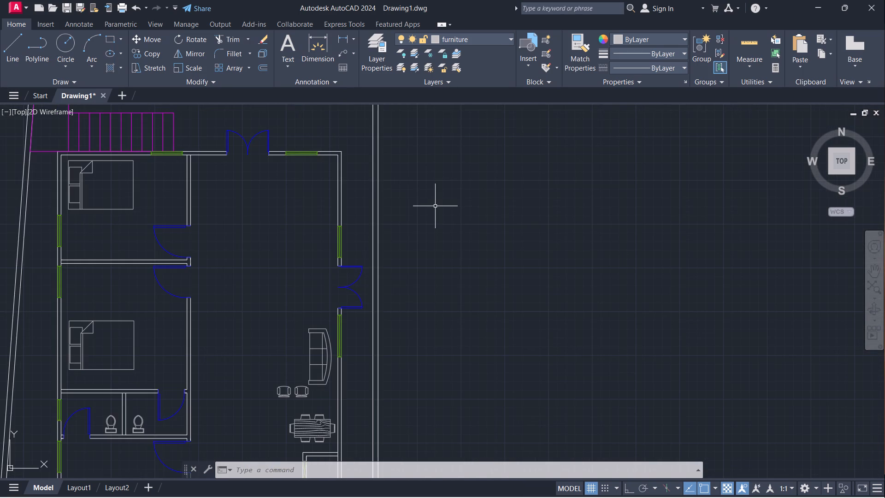
key(i)
key(Return)
scroll(764, 266, down, 3)
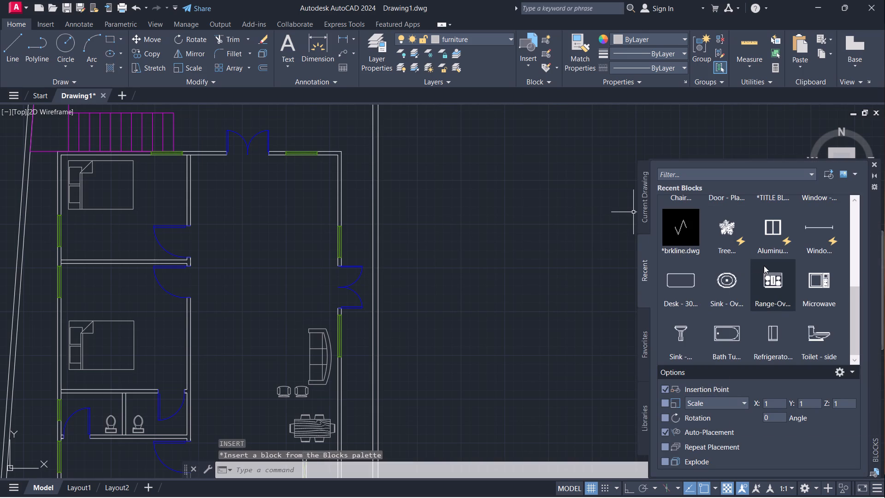
scroll(764, 266, up, 6)
scroll(788, 233, up, 3)
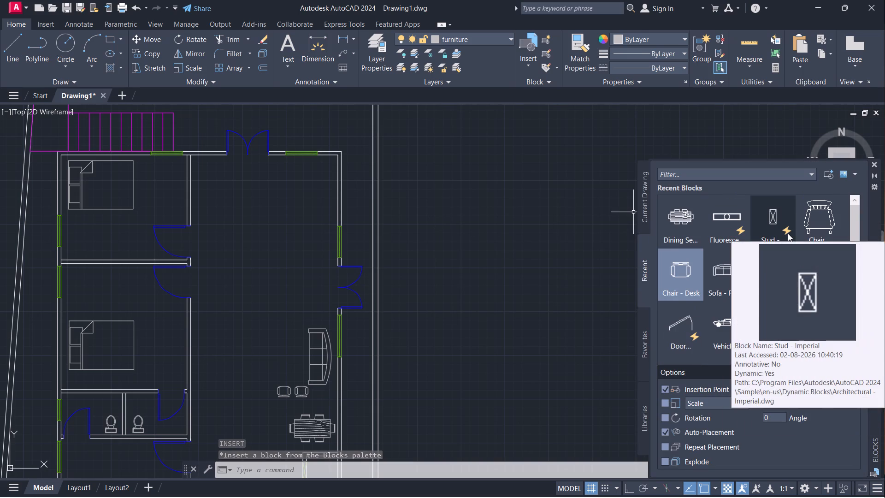
scroll(788, 233, up, 1)
click(681, 276)
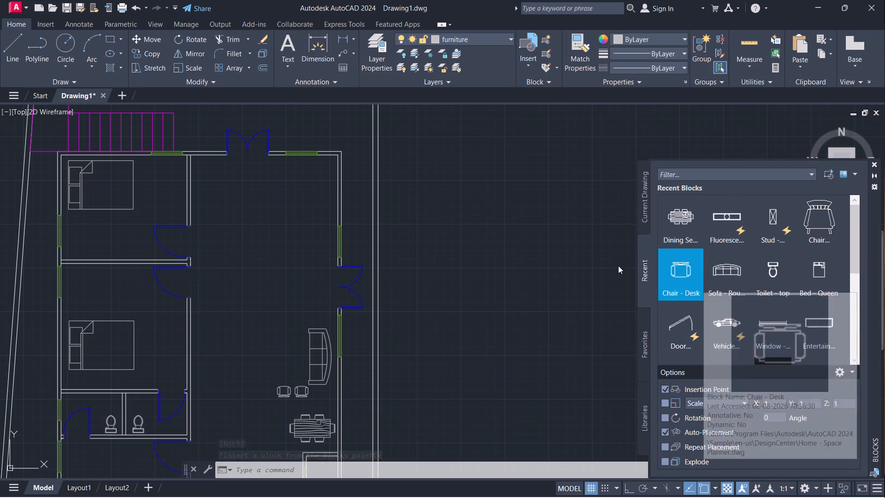
click(513, 228)
key(Escape)
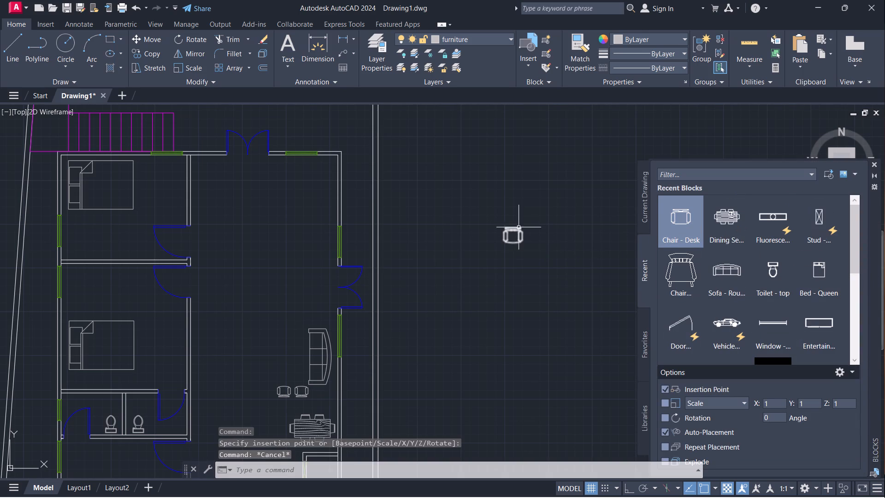
click(875, 166)
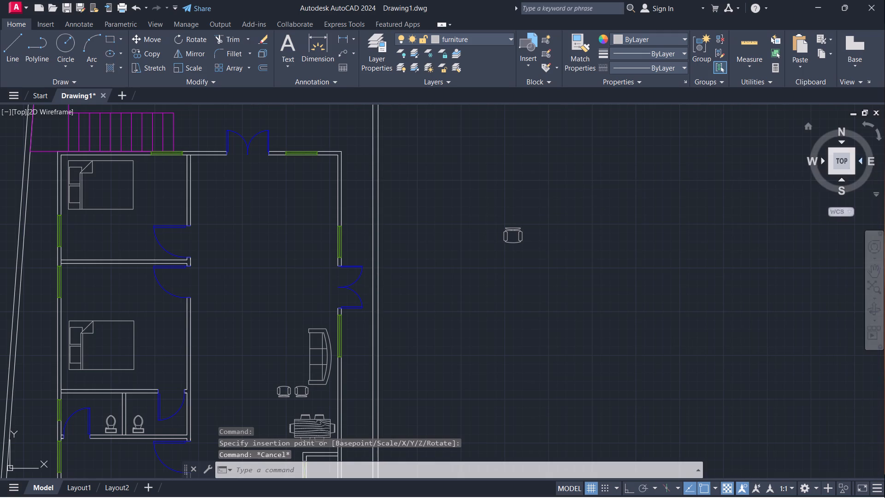
Scale the new desk chair down slightly freehand, using the middle of its backrest as base point.
drag(482, 205, 488, 209)
click(566, 263)
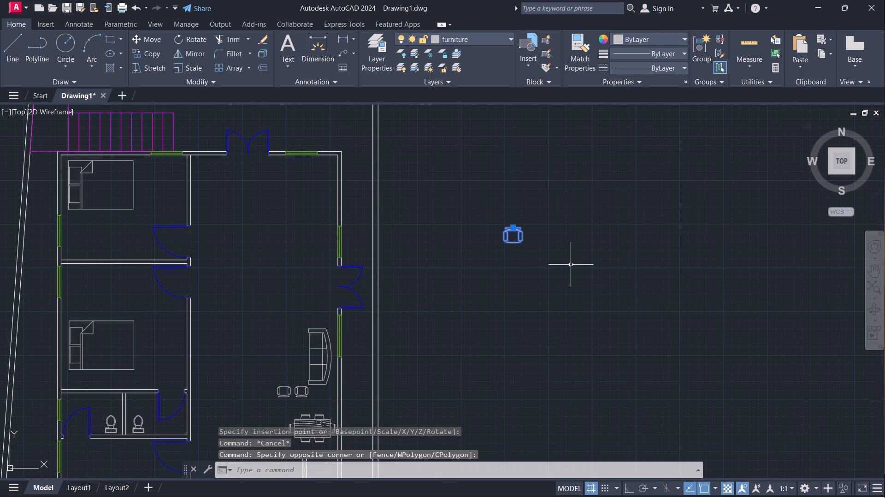
text(sc)
key(Return)
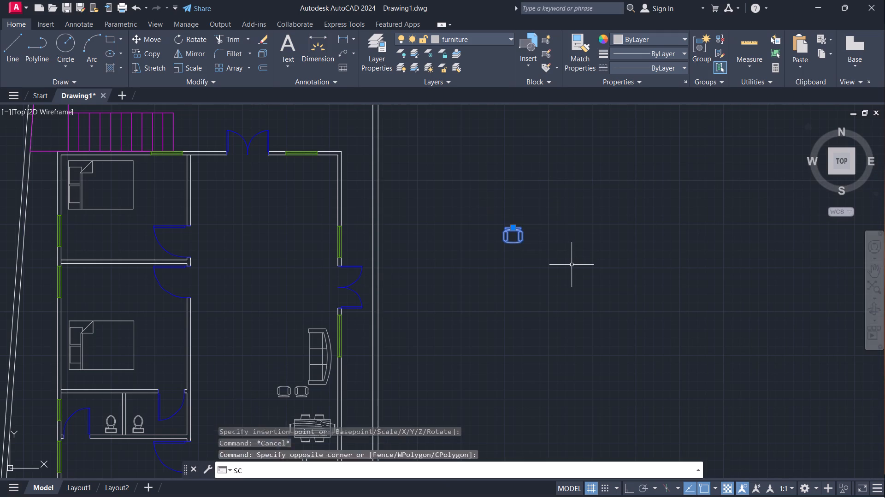
click(512, 225)
click(521, 231)
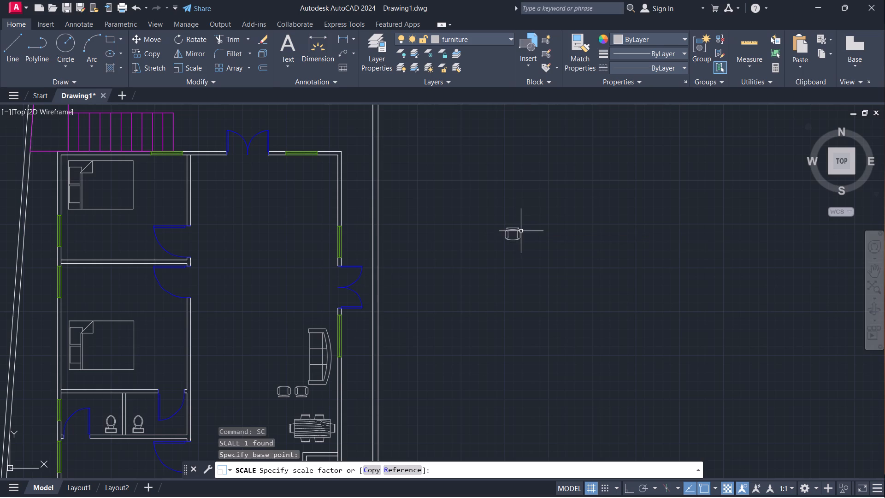
Rotate the desk chair 90 degrees clockwise with Ortho on, using a base point at its backrest.
click(490, 216)
click(560, 263)
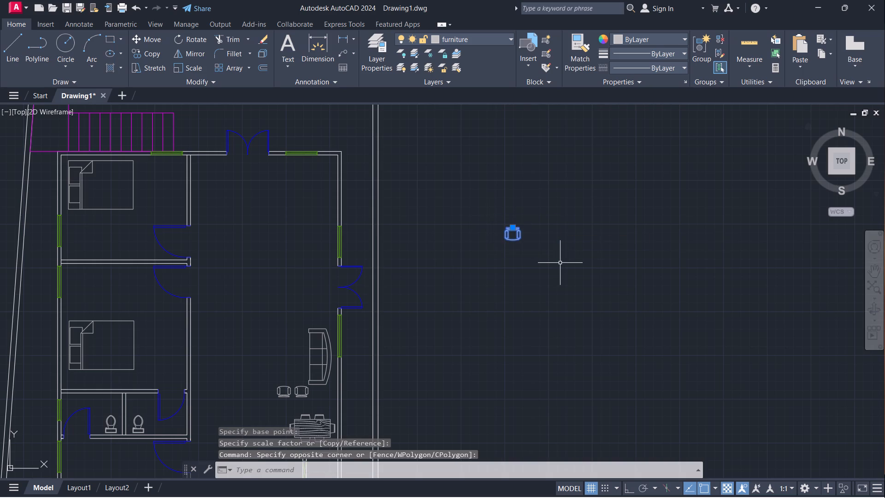
text(ro)
key(Return)
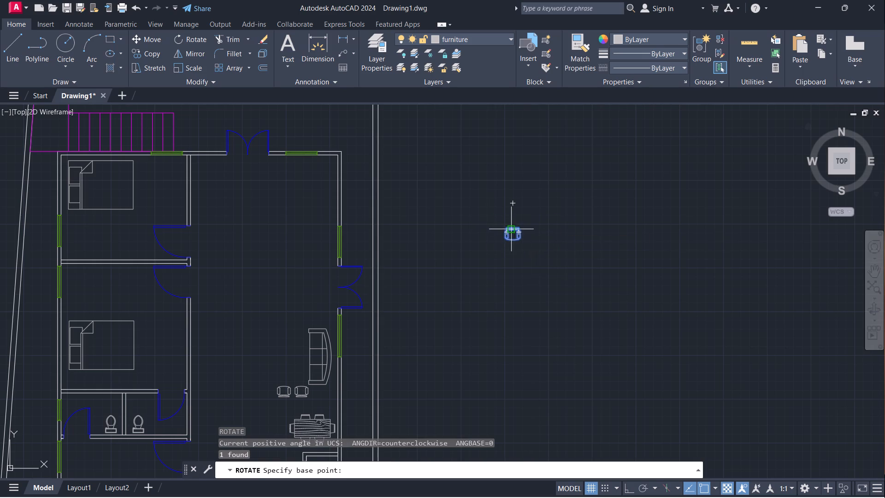
click(514, 222)
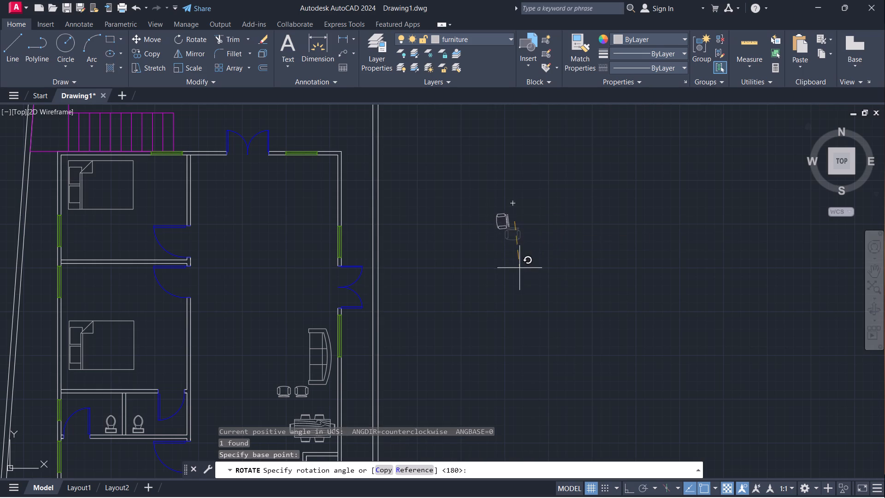
key(F8)
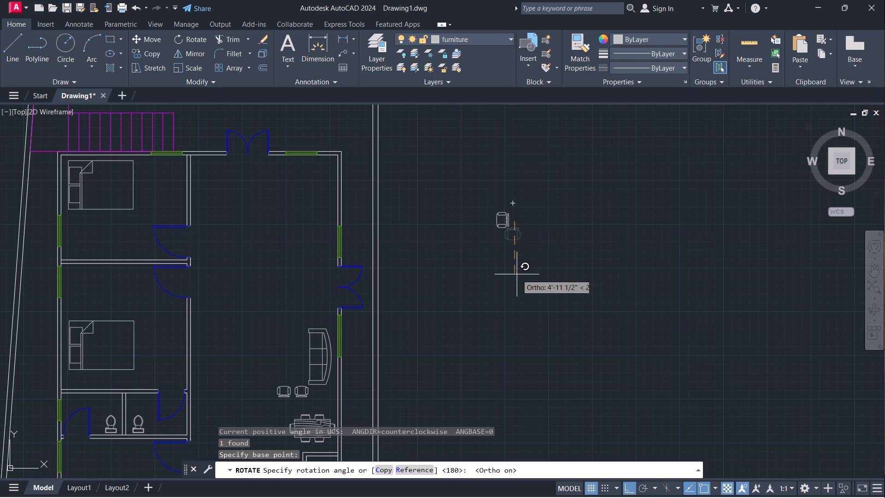
click(517, 275)
Copy the rotated desk chair once straight below the original, leaving a small gap between the two.
click(485, 201)
click(536, 273)
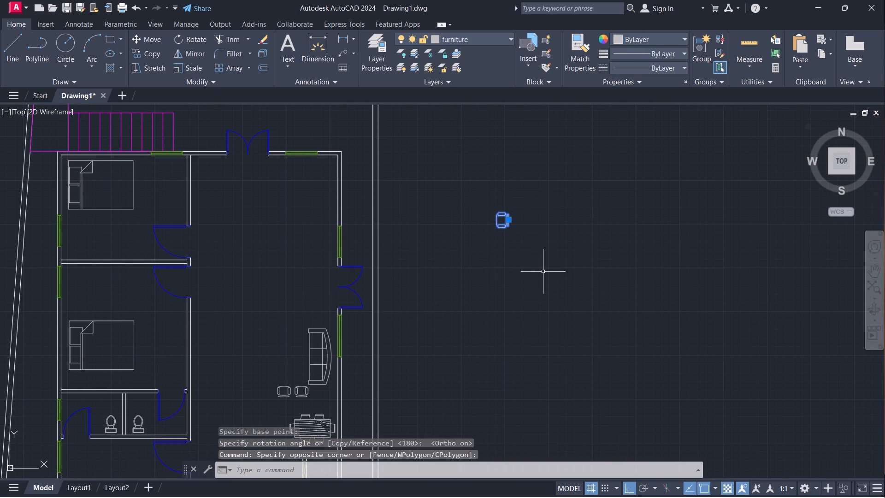
text(co)
key(Return)
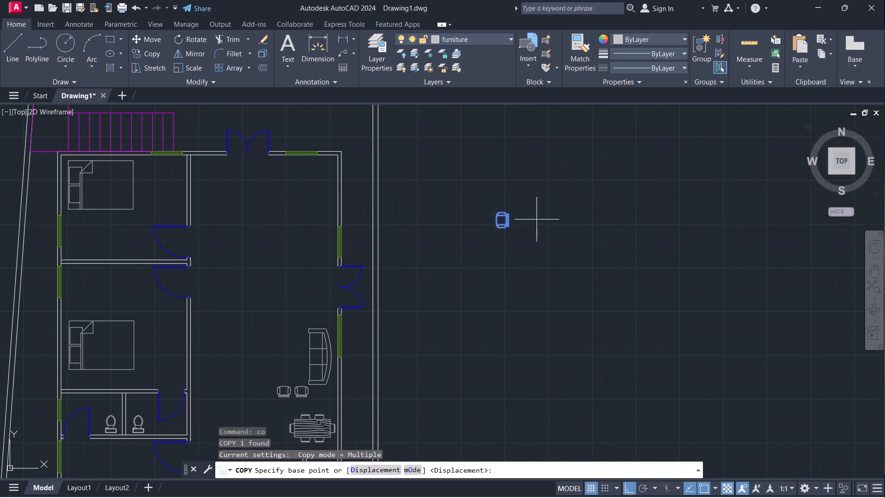
scroll(520, 217, up, 3)
click(506, 225)
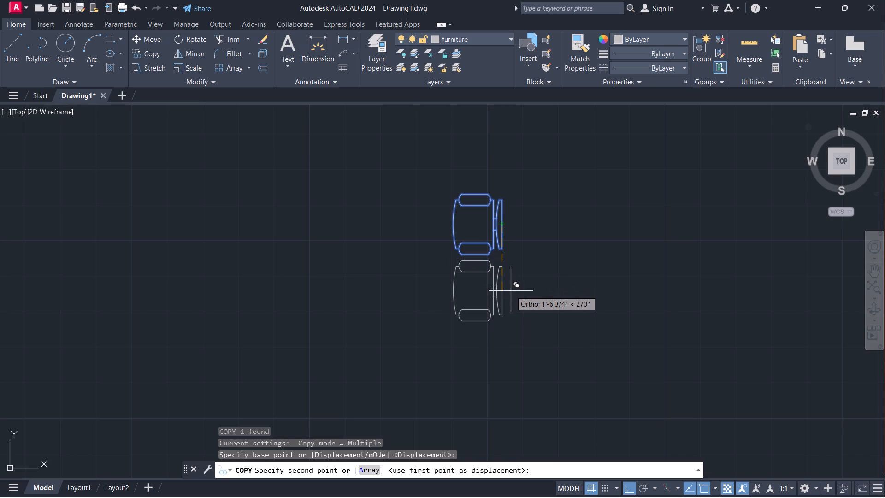
click(513, 296)
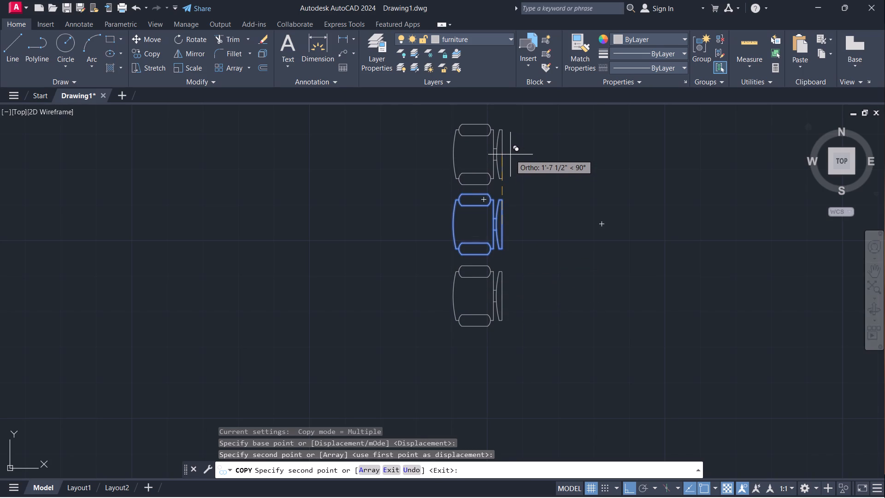
key(Escape)
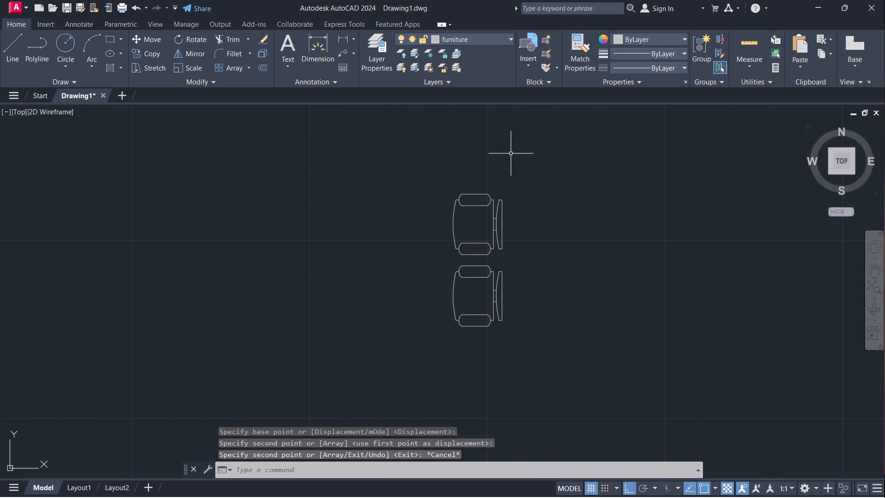
Move both desk chairs from outside the boundary wall into the main hall's upper corner beside the east wall, with Ortho off.
scroll(578, 176, down, 2)
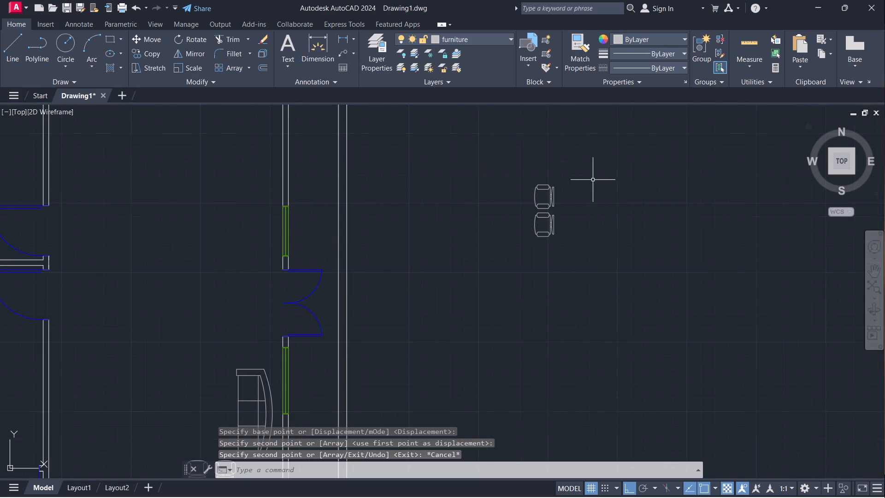
scroll(597, 182, down, 1)
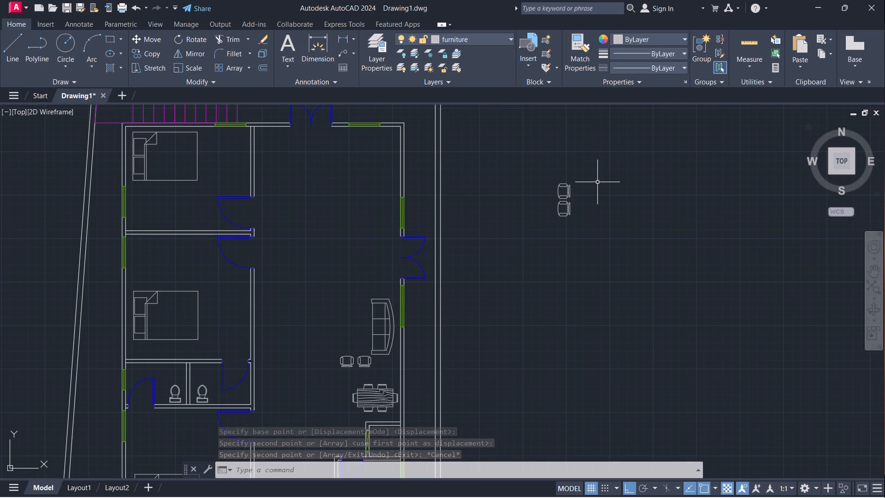
drag(540, 156, 542, 160)
click(615, 258)
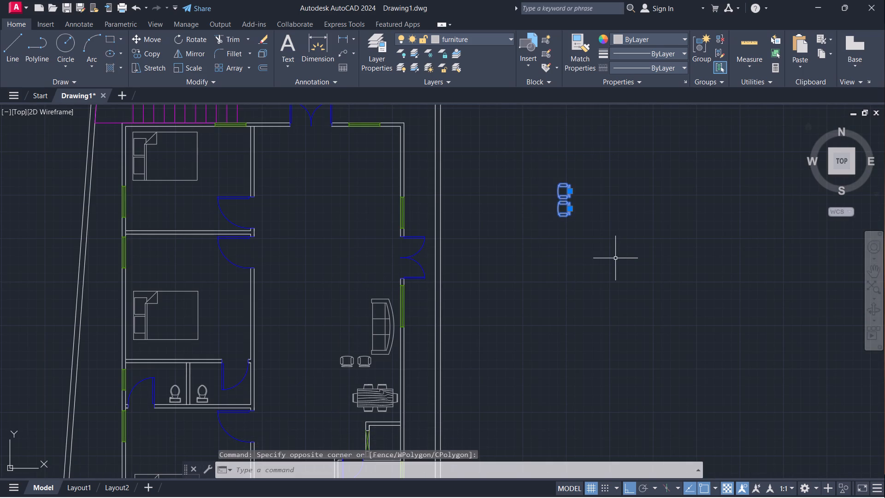
key(m)
key(Return)
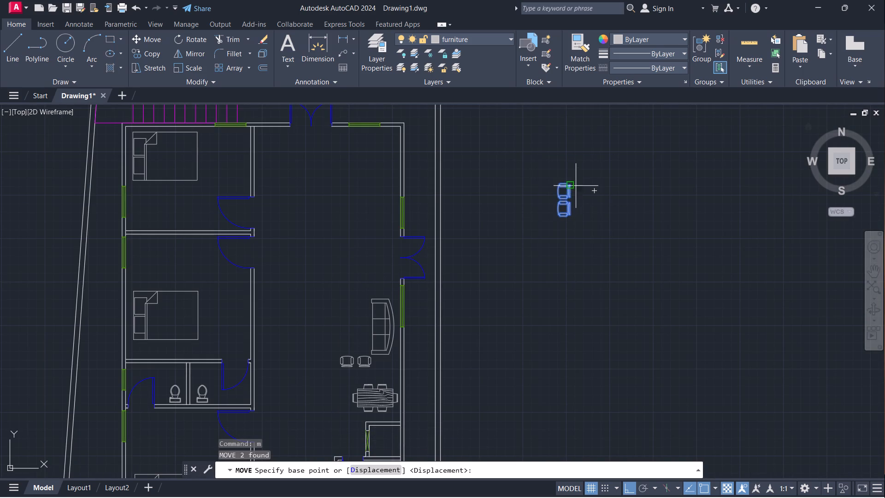
click(573, 185)
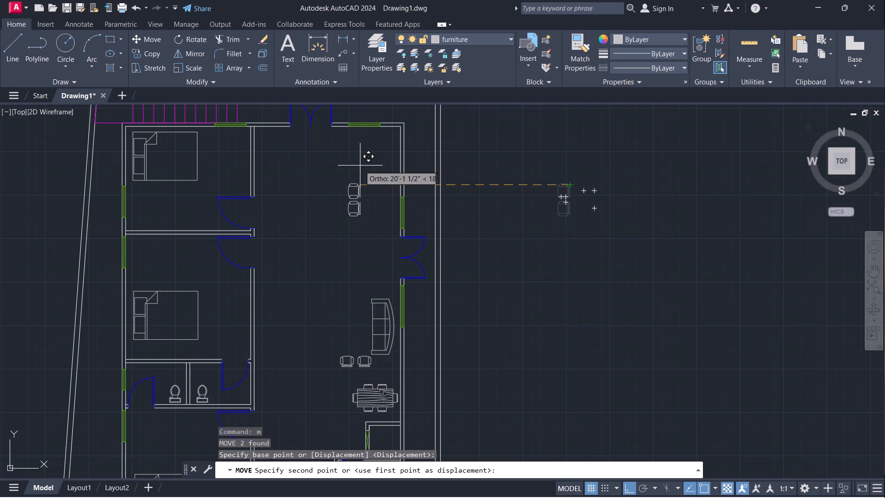
scroll(380, 168, up, 1)
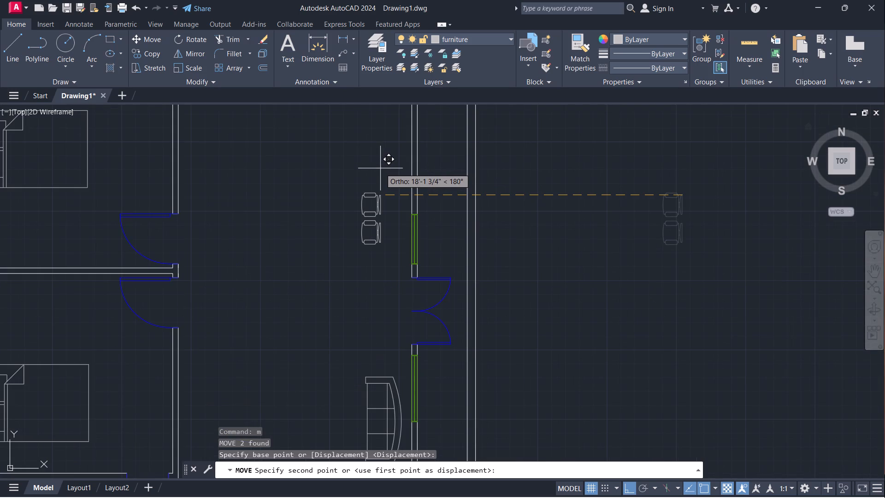
key(F8)
scroll(391, 159, up, 1)
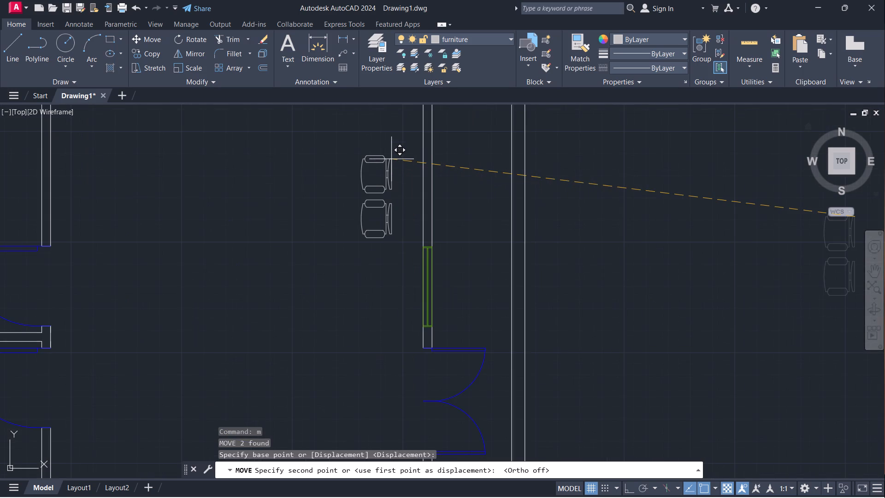
scroll(391, 159, down, 1)
middle_drag(389, 146, 402, 214)
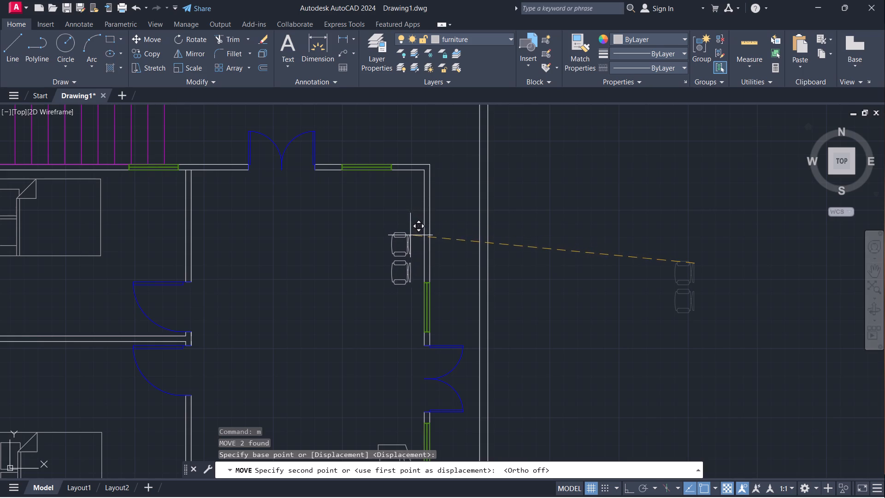
click(397, 231)
Scale both desk chairs up freehand, using the middle of the upper chair's backrest as base point.
click(367, 213)
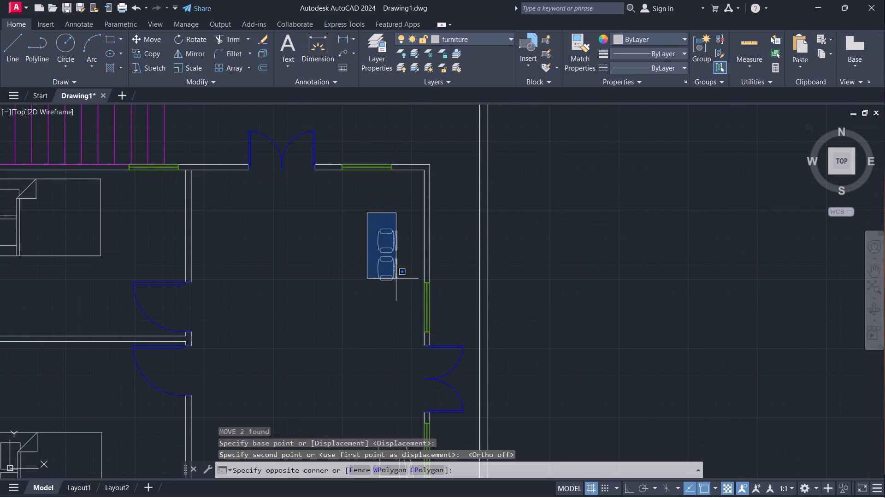
click(413, 298)
text(sc)
key(Return)
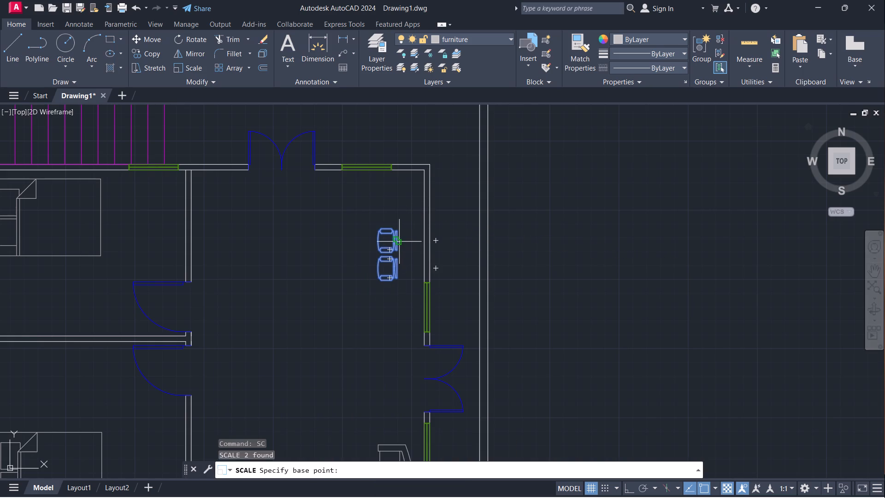
click(399, 242)
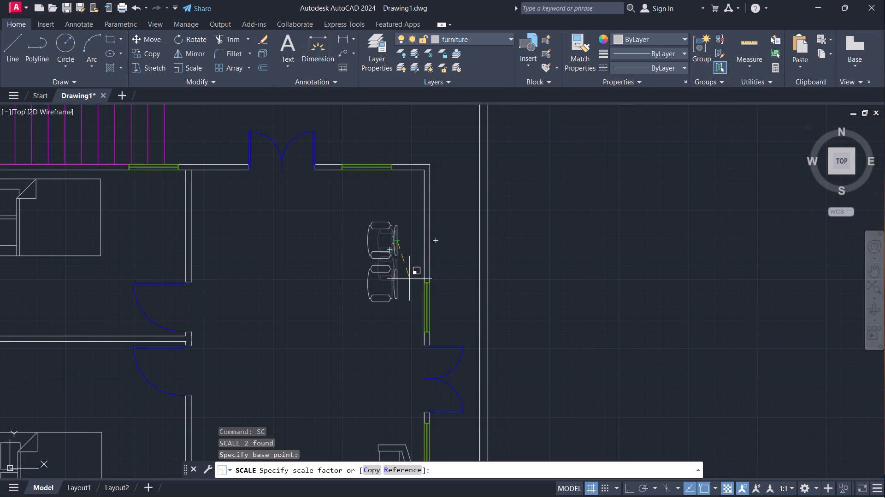
click(409, 279)
Move the two enlarged desk chairs closer to the hall's east wall, just above the window.
click(352, 198)
click(422, 322)
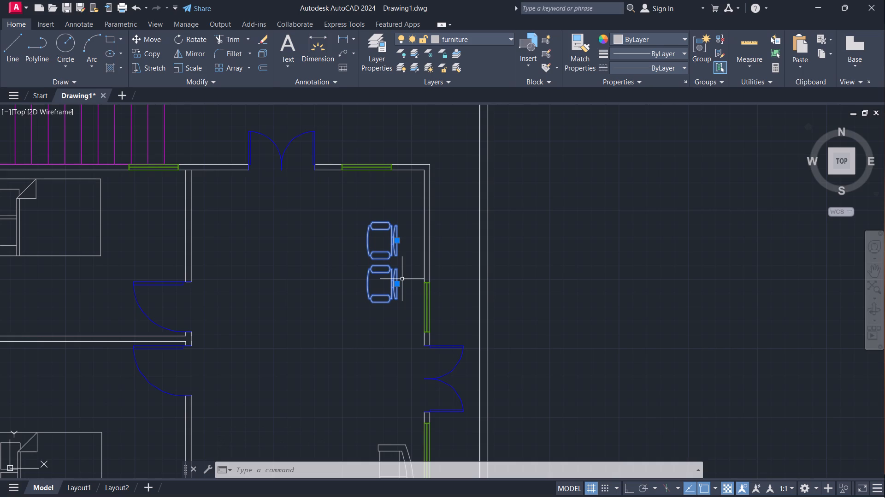
key(m)
key(Return)
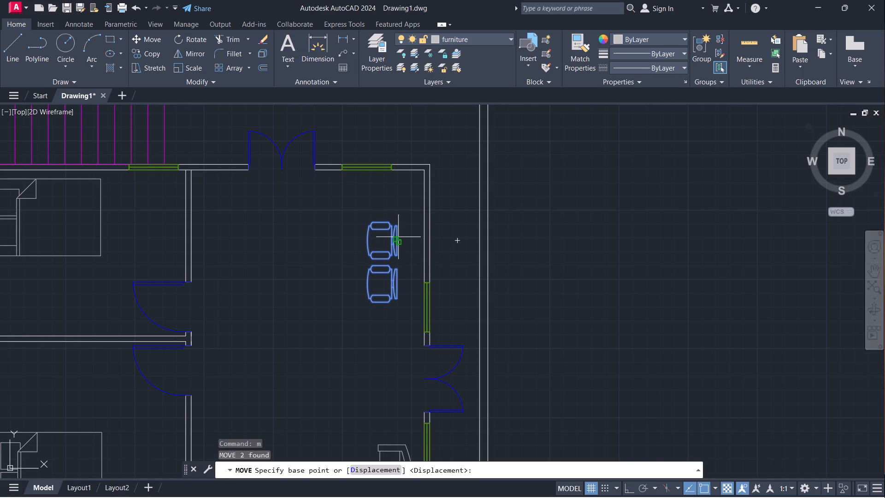
click(398, 238)
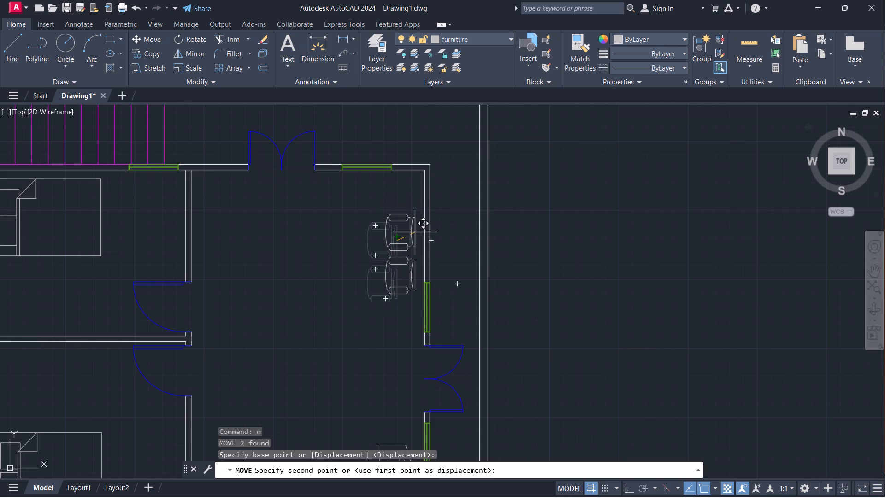
click(415, 235)
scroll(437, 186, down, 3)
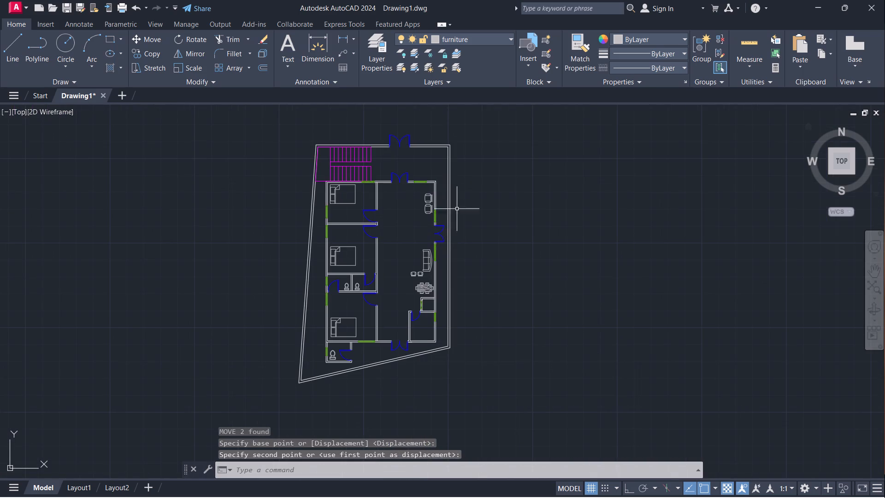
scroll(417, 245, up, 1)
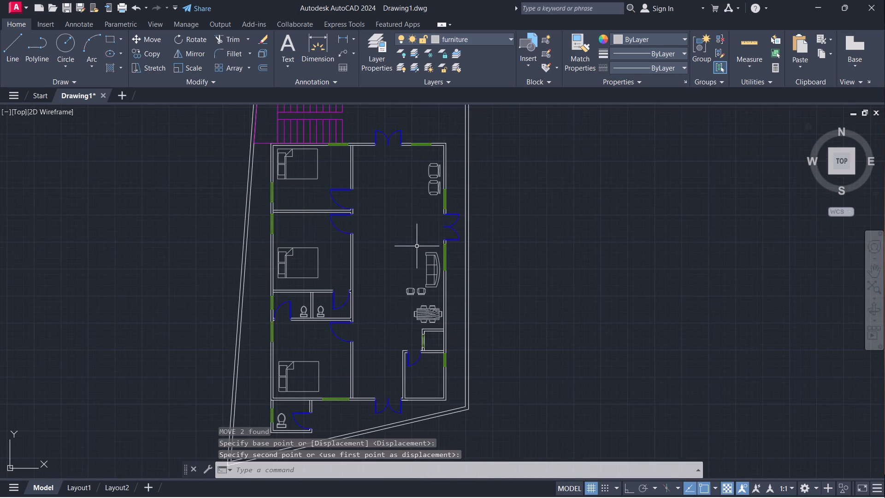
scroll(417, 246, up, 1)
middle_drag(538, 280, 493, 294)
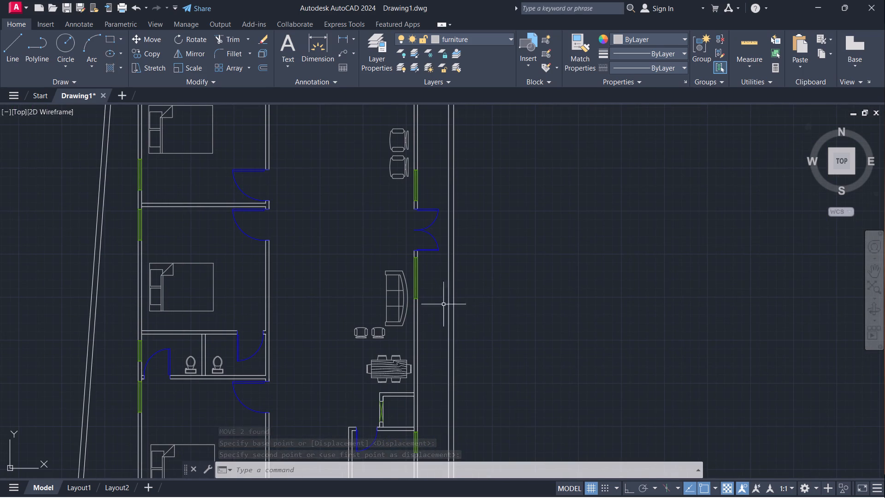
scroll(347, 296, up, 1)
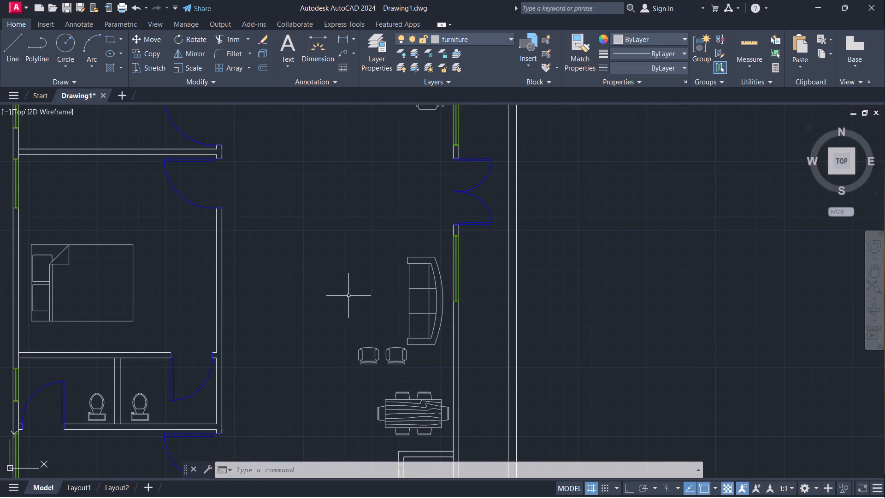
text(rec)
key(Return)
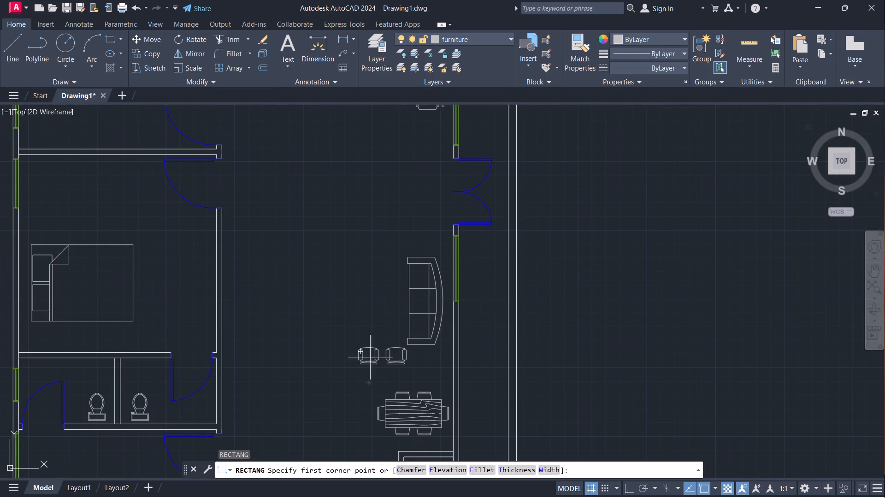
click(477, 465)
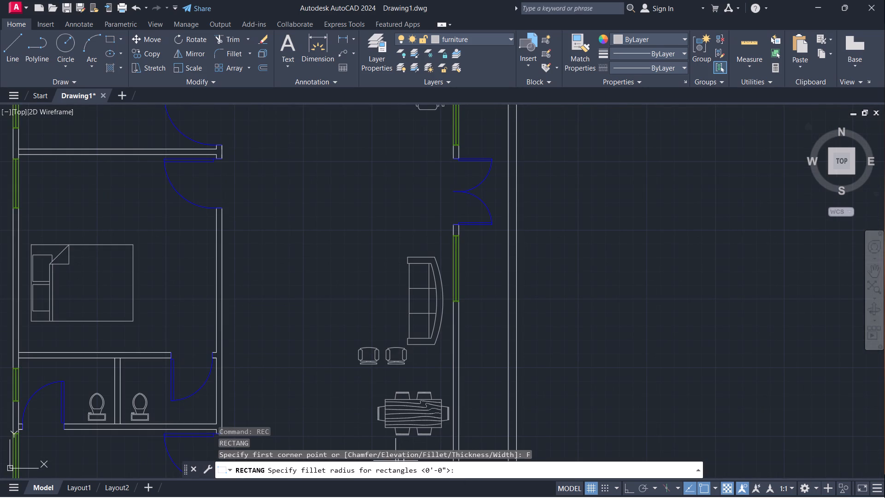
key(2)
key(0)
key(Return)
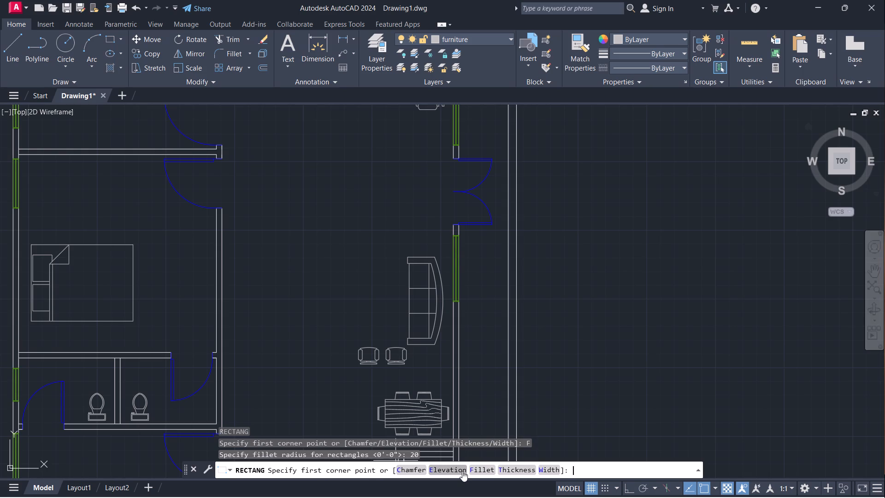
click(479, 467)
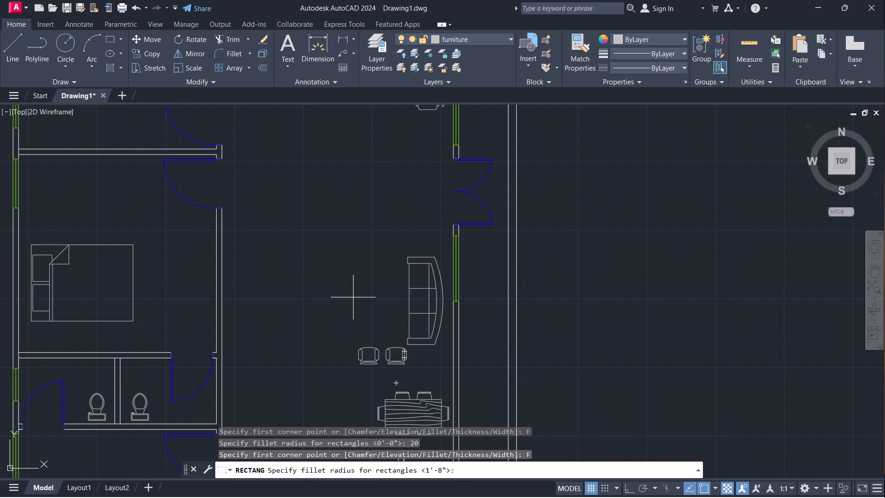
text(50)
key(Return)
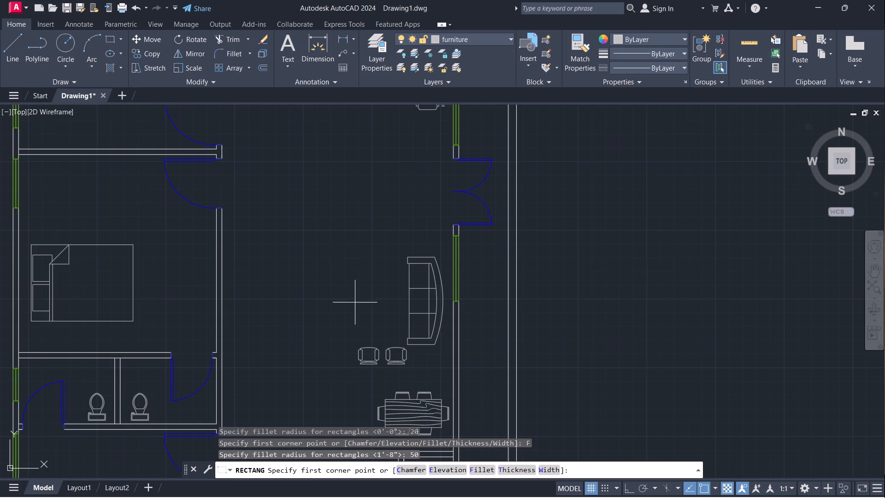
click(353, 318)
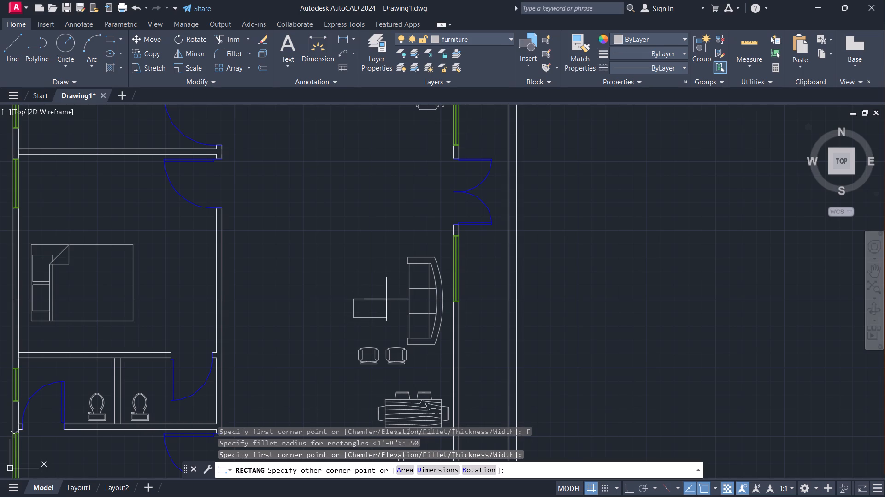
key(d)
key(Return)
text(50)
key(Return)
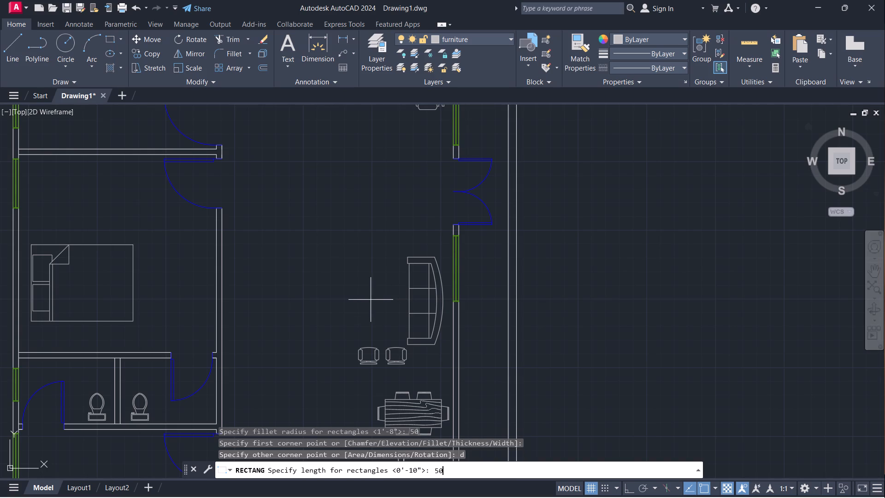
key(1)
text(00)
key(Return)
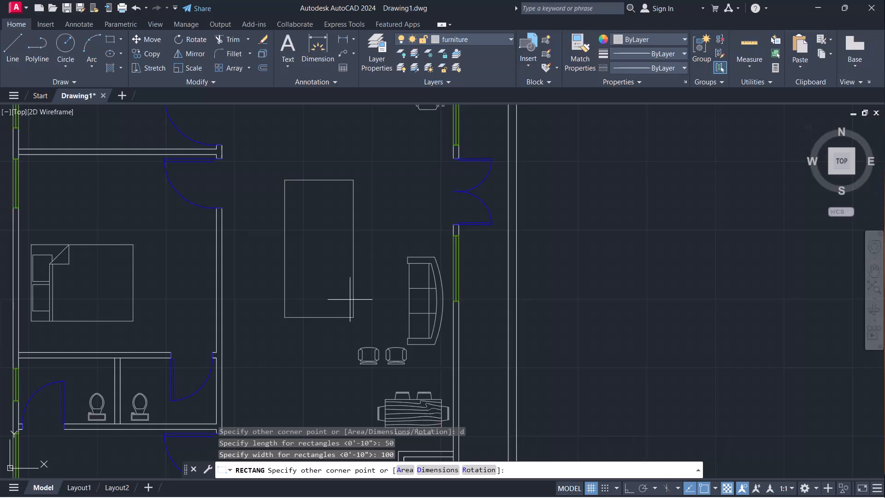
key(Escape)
Draw a rounded rectangle in the hall beside the sofa with fillet radius 20, length 50 and width 100.
text(rec)
key(Return)
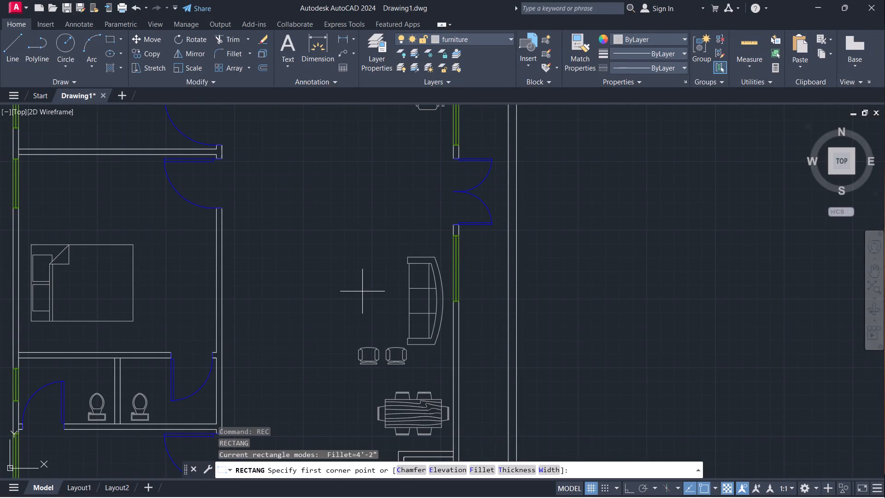
click(481, 468)
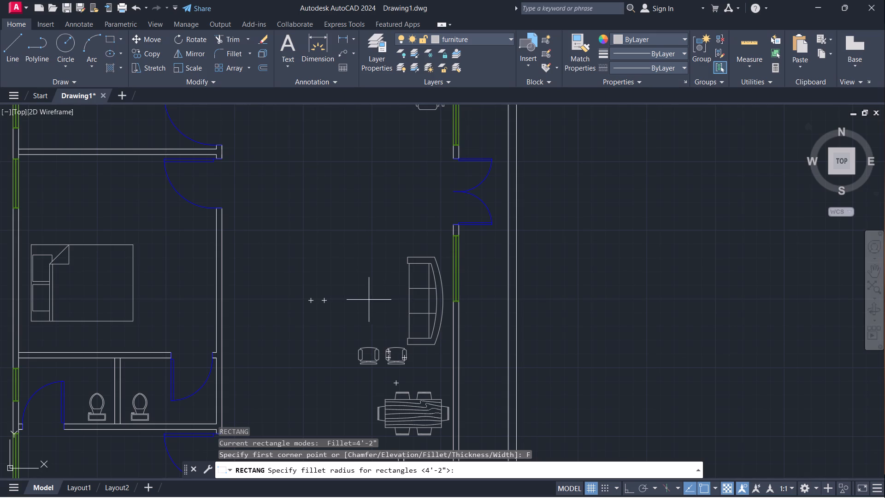
text(20)
key(Return)
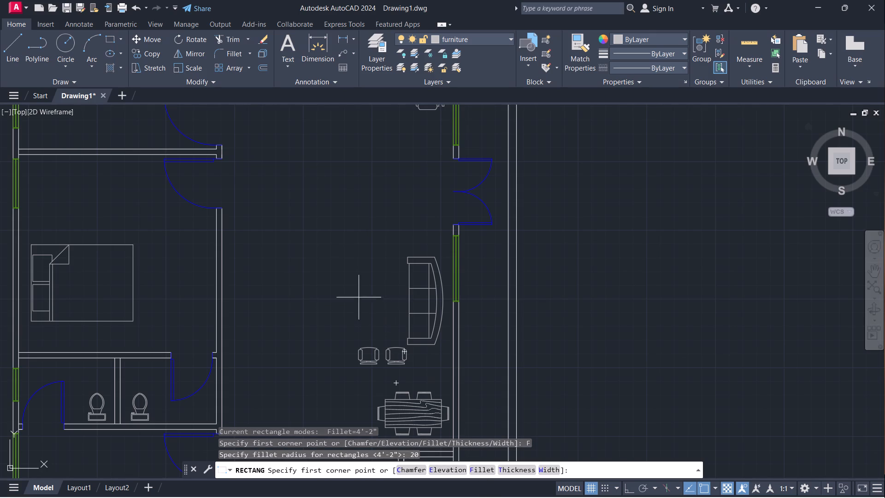
click(338, 312)
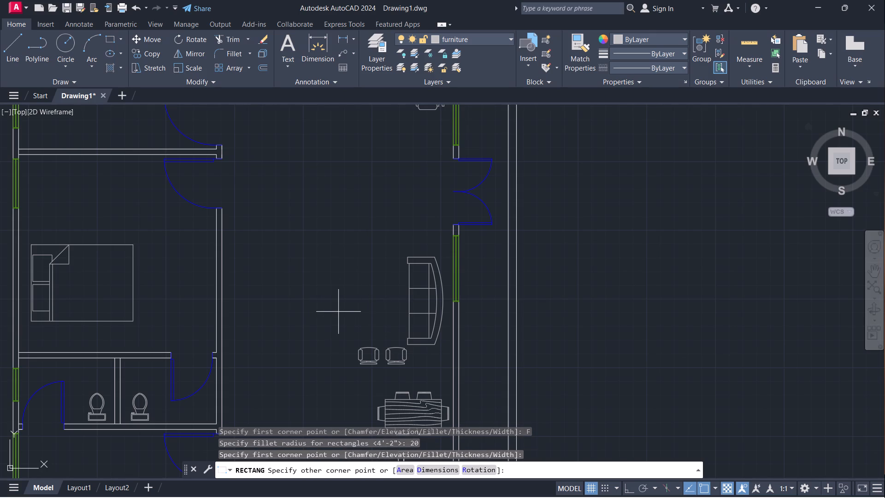
key(d)
key(Return)
text(50)
key(Return)
text(100)
key(Return)
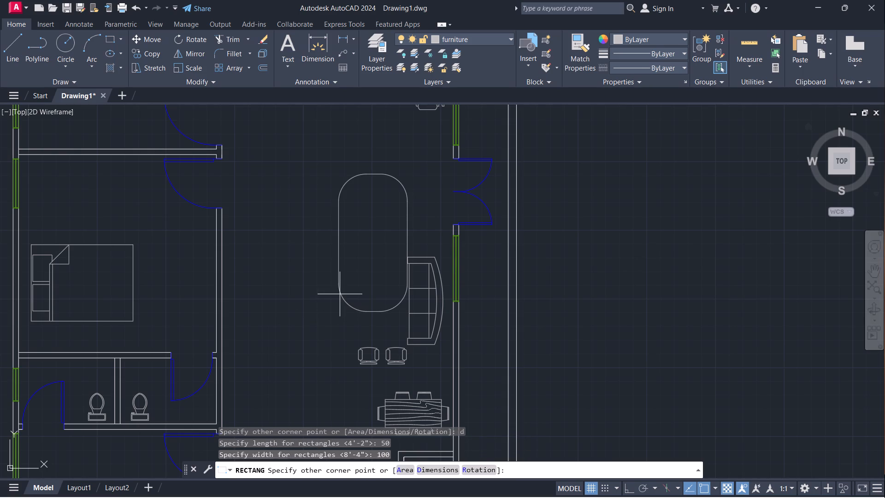
click(340, 294)
Scale the large rounded rectangle down freehand about its centre to a small coffee-table size.
click(337, 280)
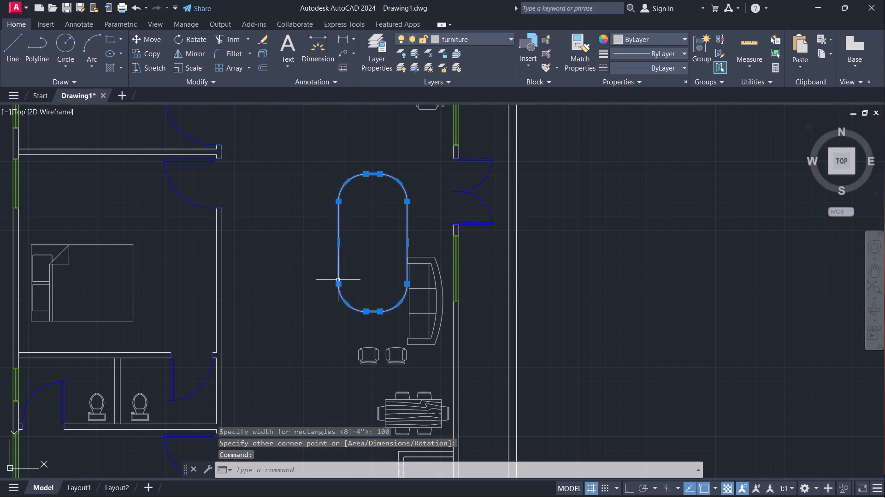
key(s)
key(c)
key(Return)
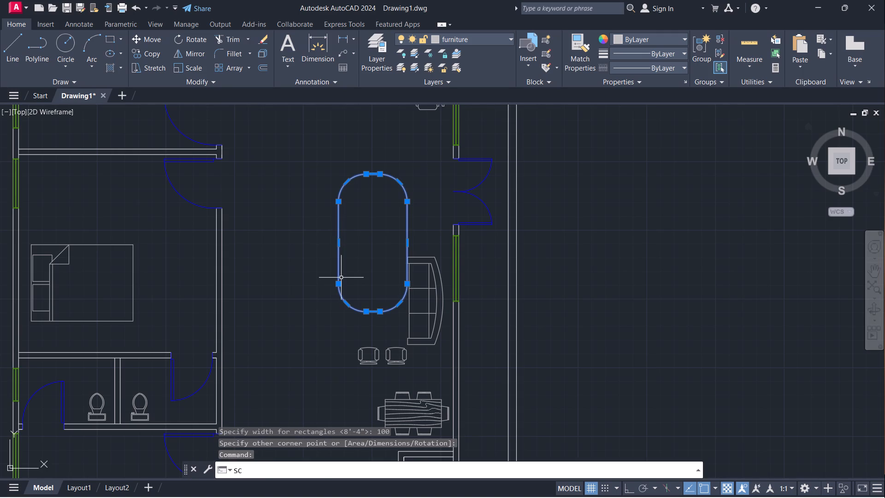
click(372, 245)
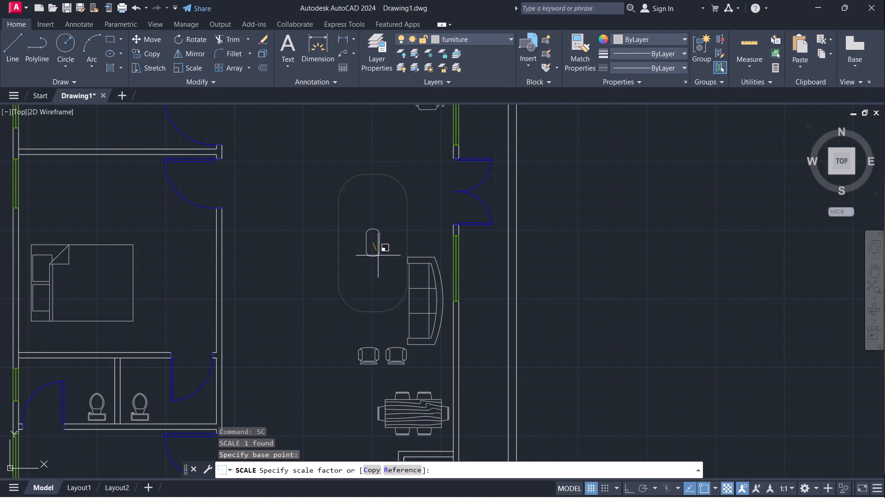
click(379, 258)
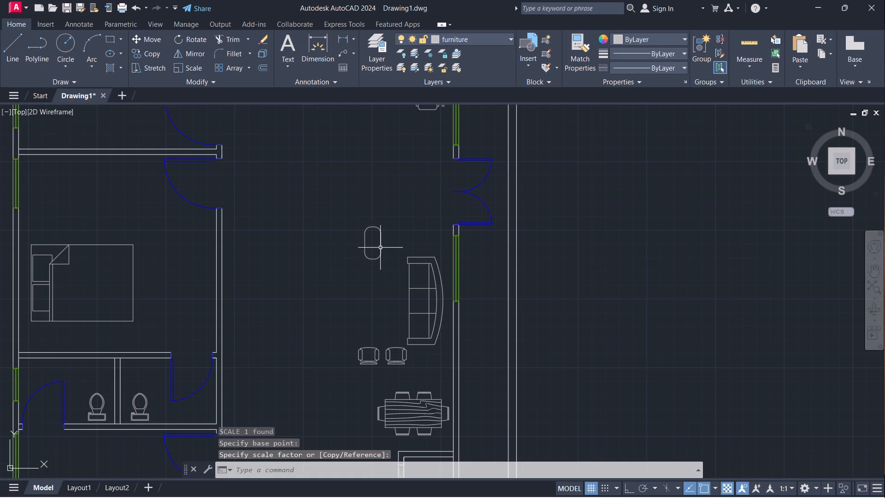
Move the small rounded table down in front of the sofa's middle, just above the two small desk chairs.
click(381, 248)
key(m)
key(Return)
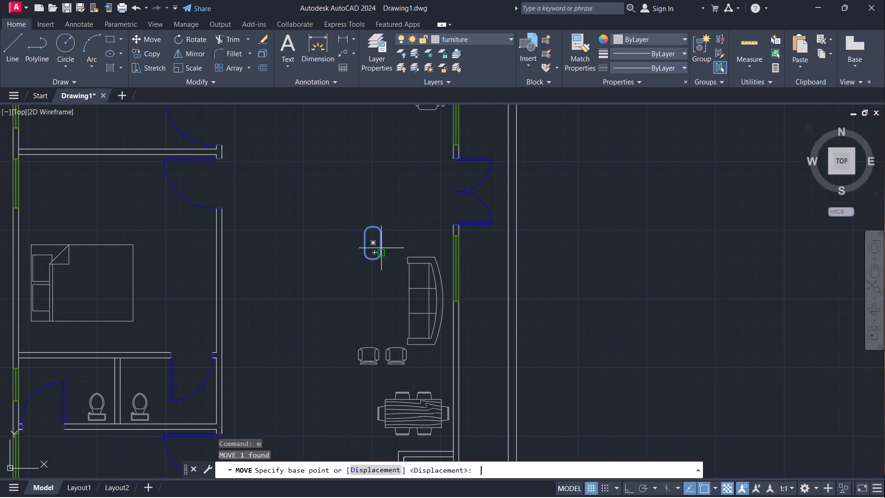
click(375, 243)
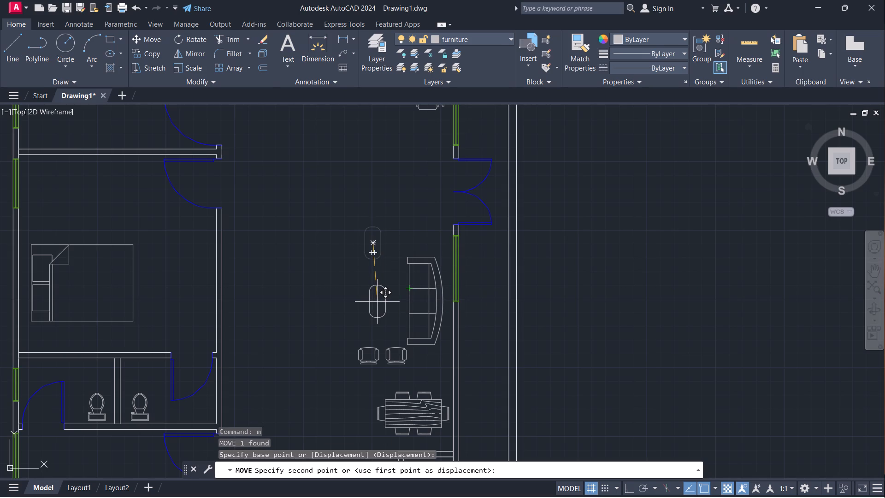
click(377, 302)
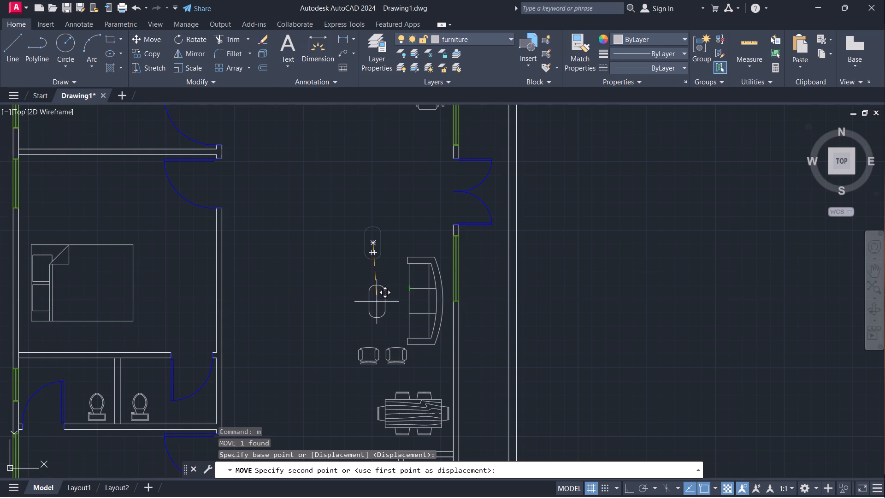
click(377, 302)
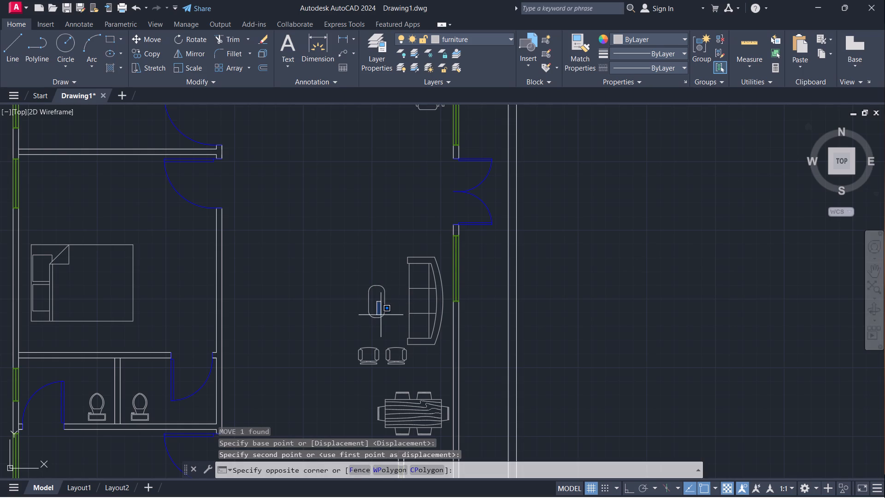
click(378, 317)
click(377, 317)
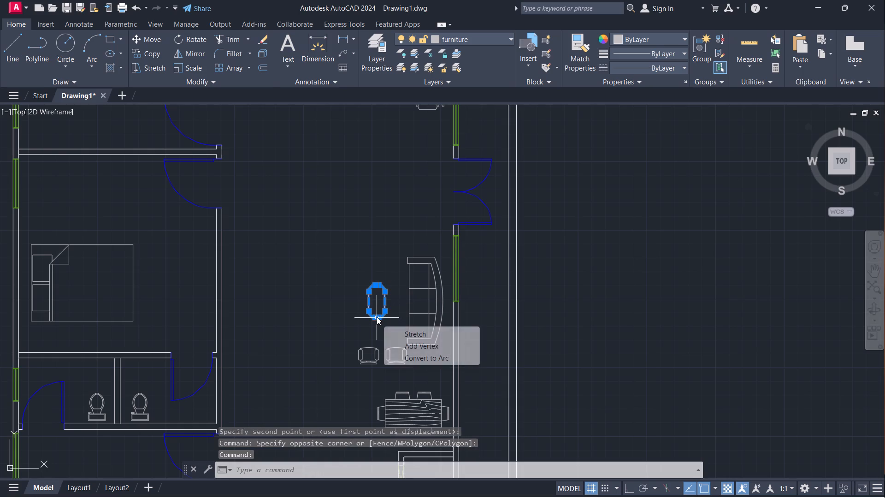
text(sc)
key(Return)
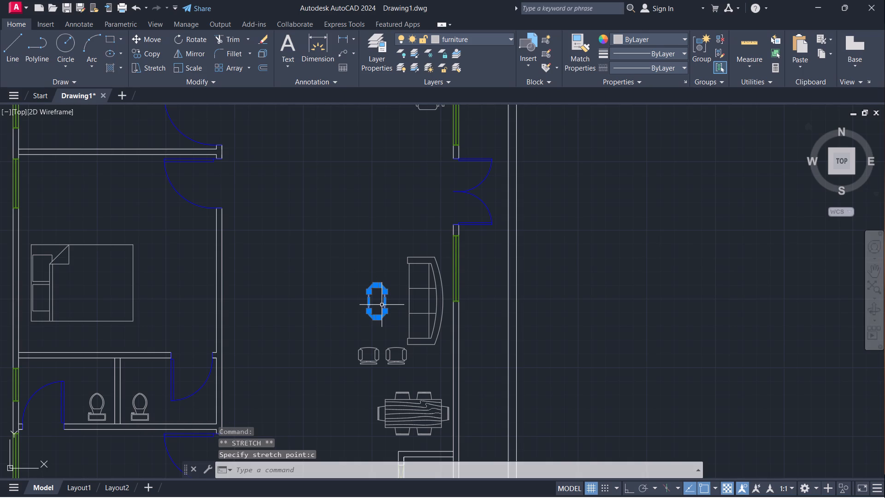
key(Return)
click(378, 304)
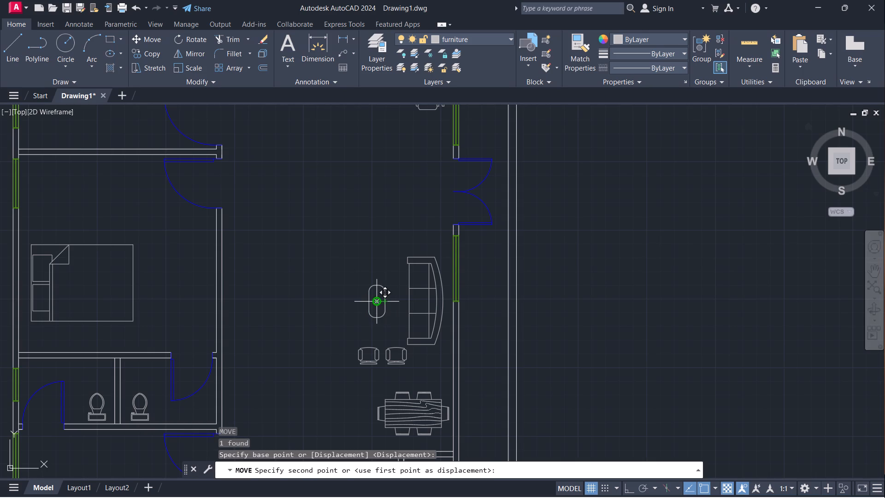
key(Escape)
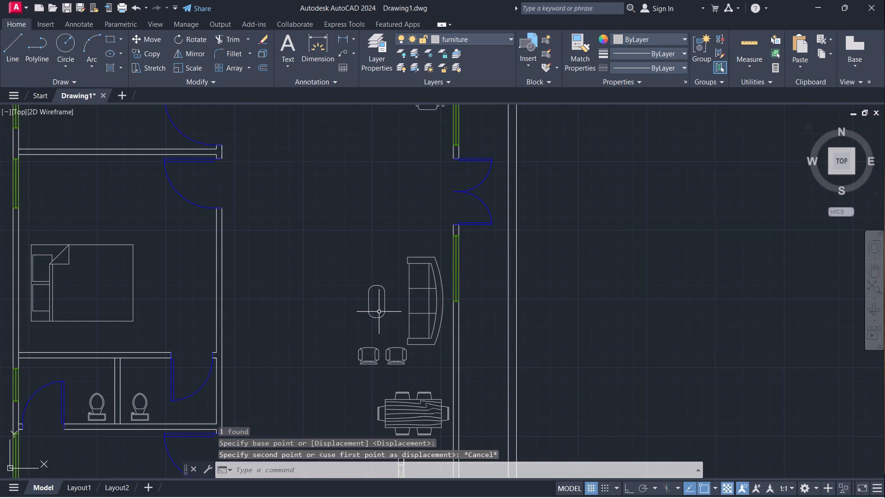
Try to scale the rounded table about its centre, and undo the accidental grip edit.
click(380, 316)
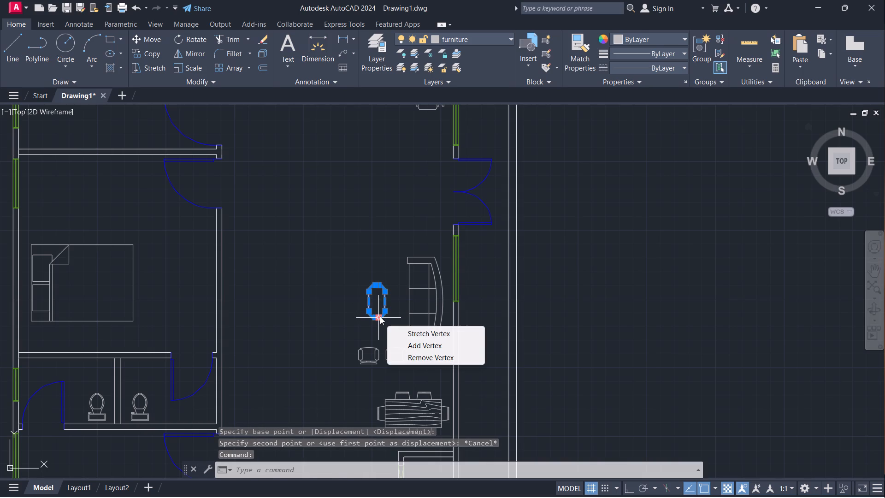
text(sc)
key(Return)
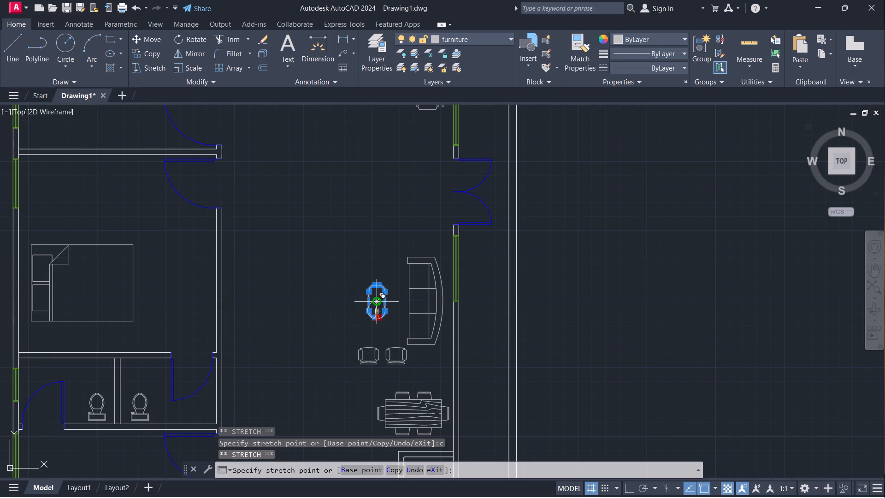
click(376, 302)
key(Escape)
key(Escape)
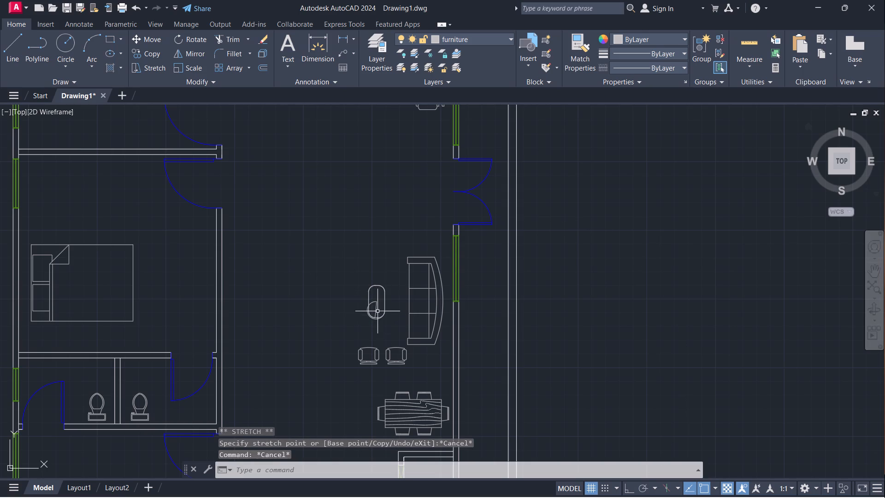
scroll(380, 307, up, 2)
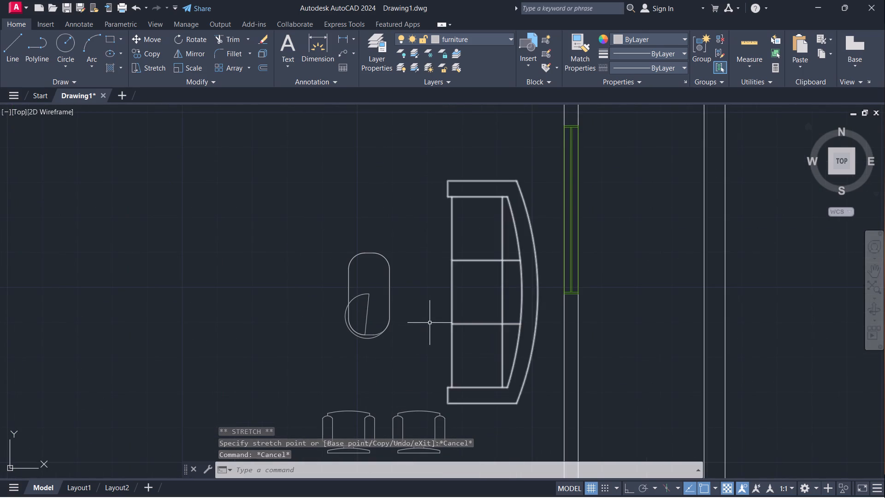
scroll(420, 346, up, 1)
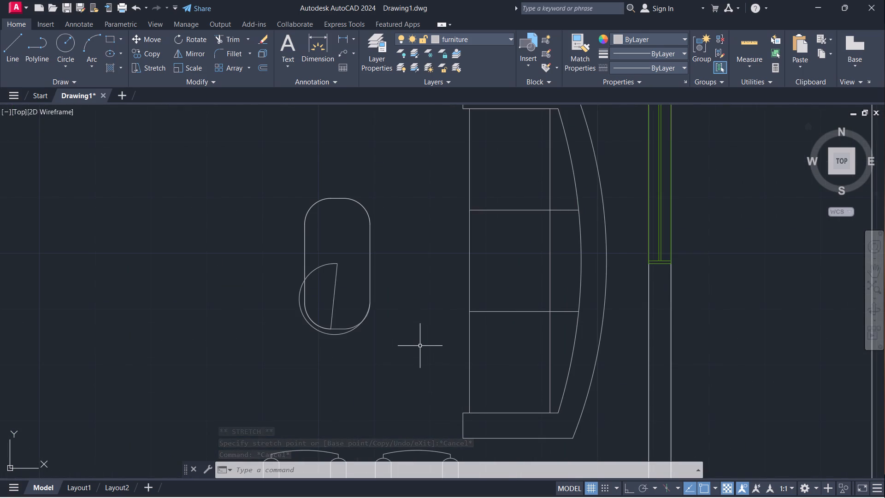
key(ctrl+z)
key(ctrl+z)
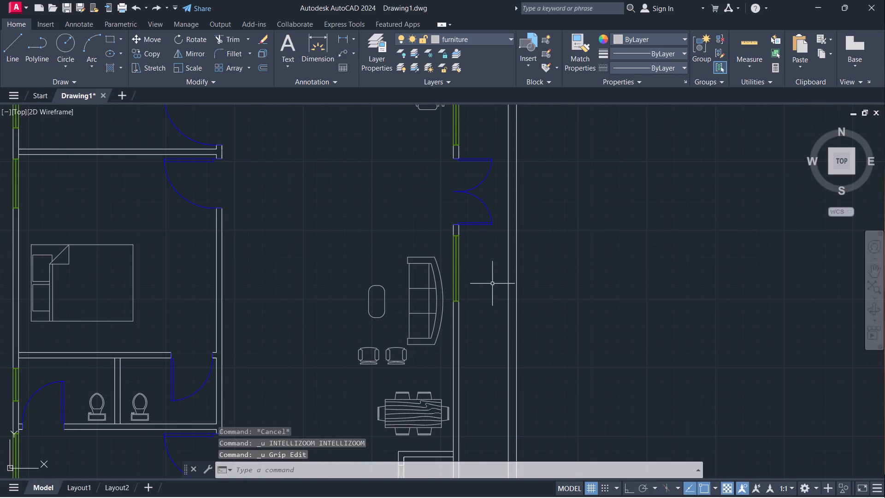
Scale the rounded table up freehand about its centre, keeping it clear of the sofa.
click(386, 302)
text(sc)
key(Return)
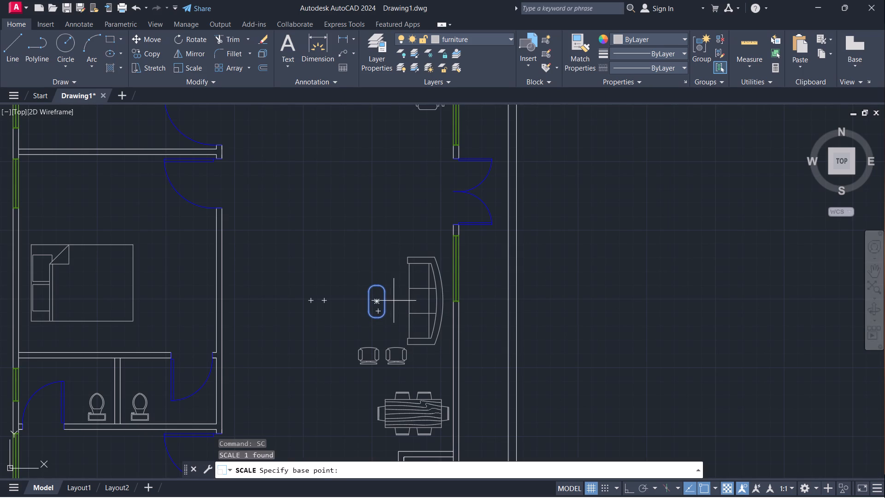
click(377, 301)
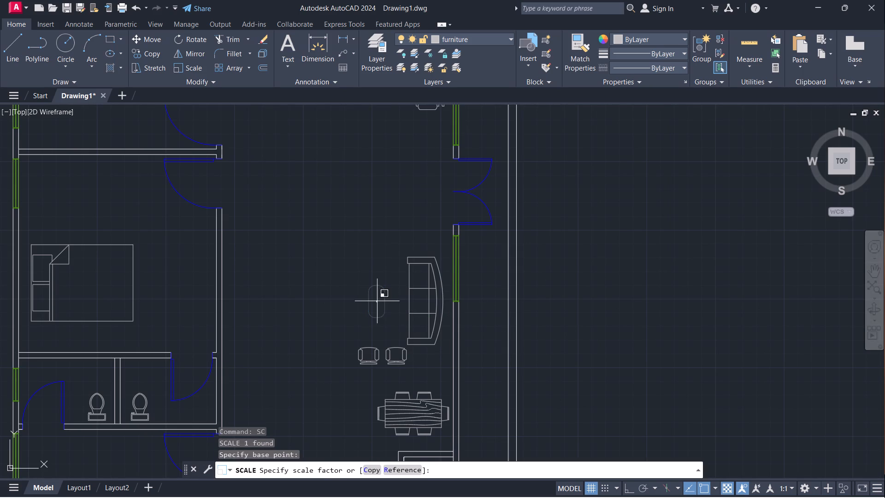
click(394, 324)
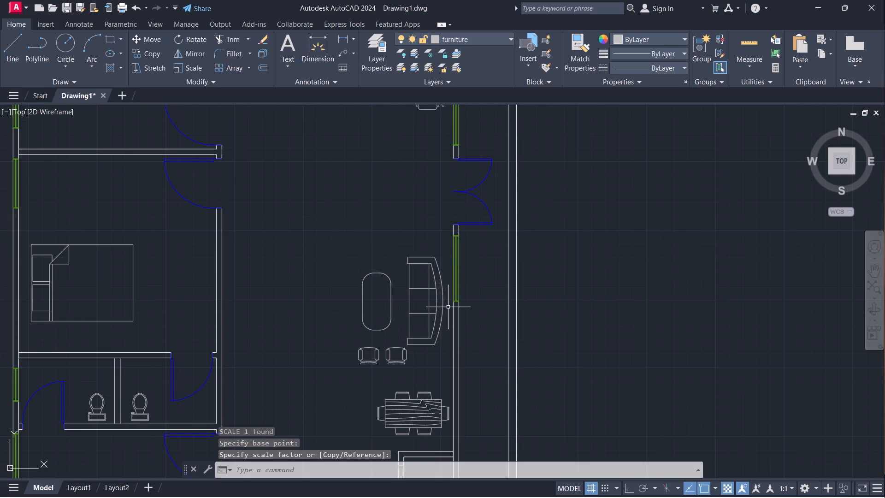
Scale the rounded table down slightly freehand, using its centre as base point.
scroll(448, 307, down, 1)
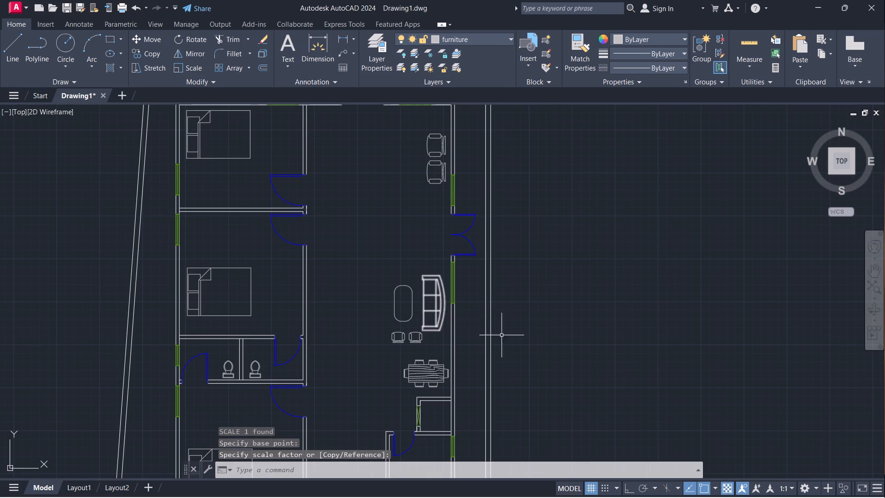
click(405, 321)
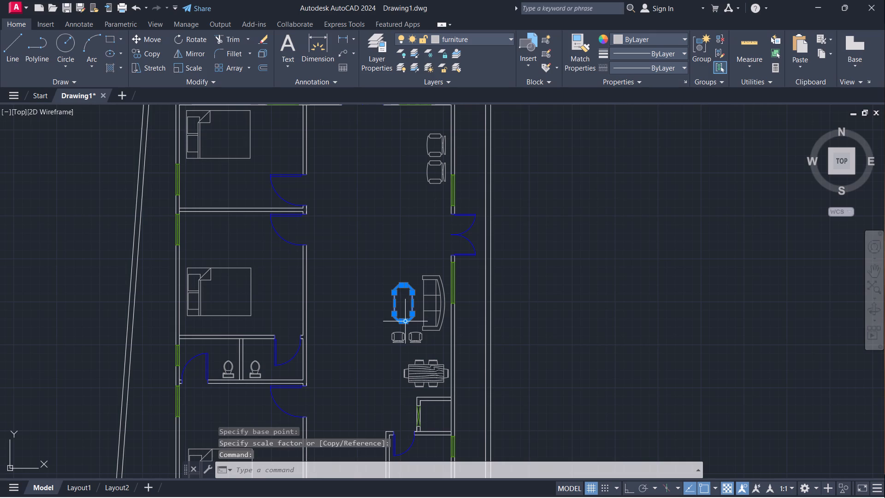
text(sc)
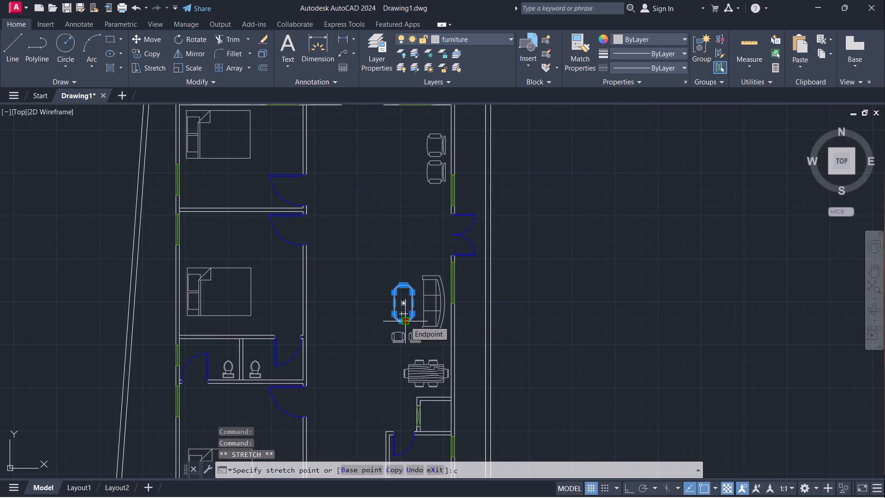
key(Return)
key(Escape)
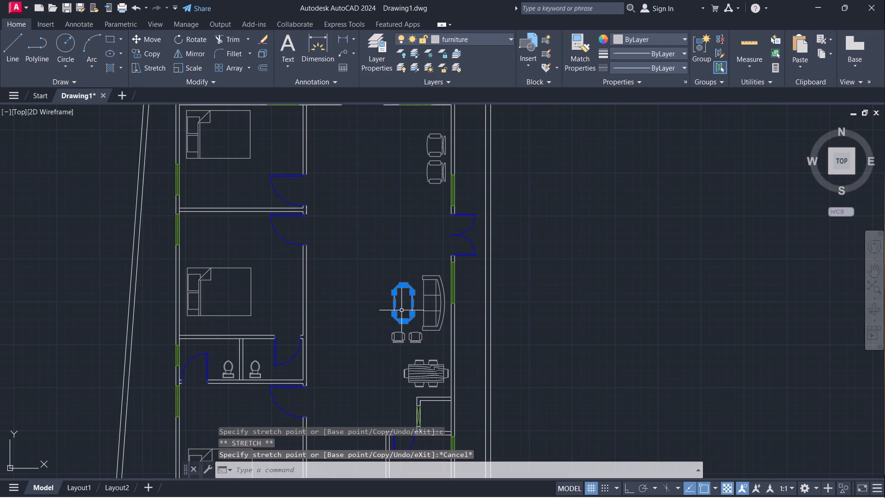
key(s)
key(c)
key(Return)
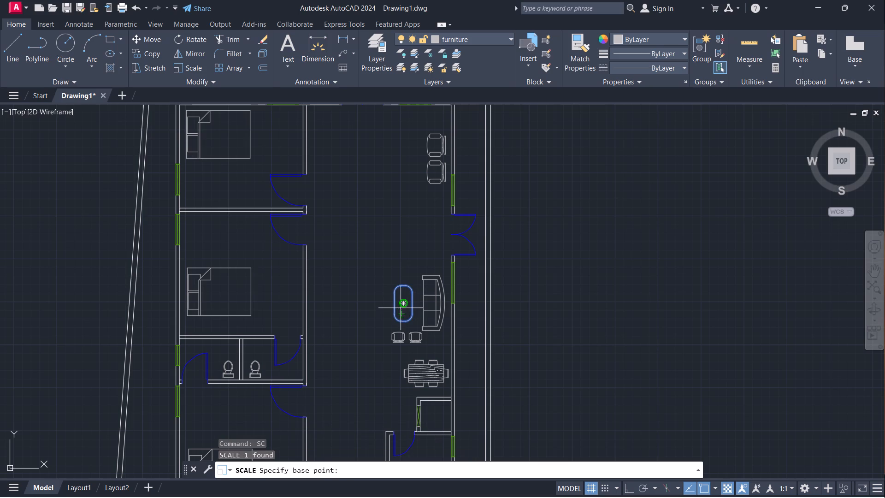
click(404, 304)
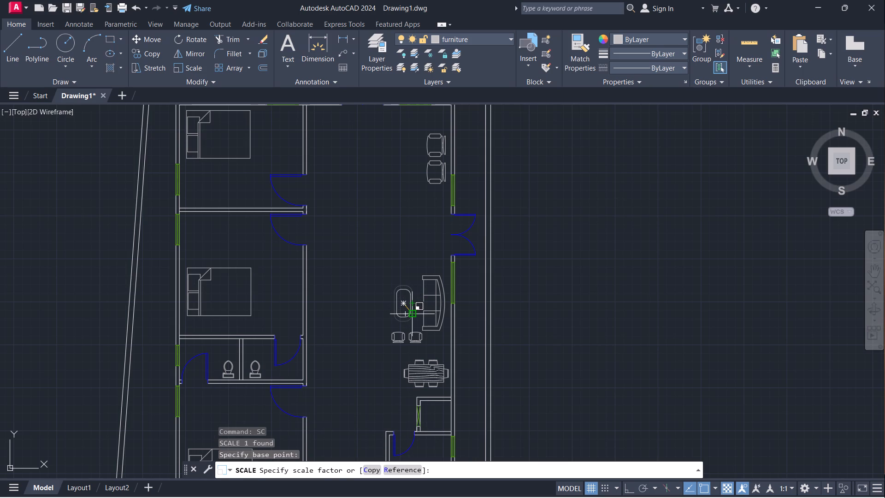
click(413, 313)
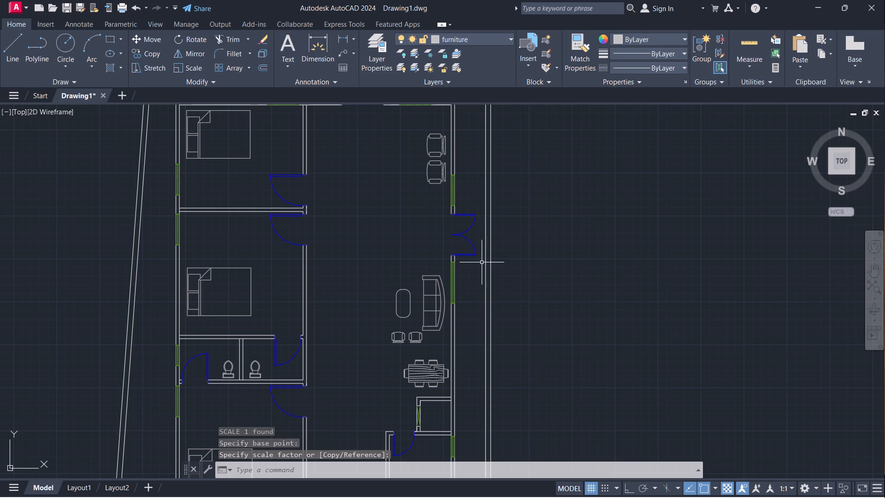
Insert the recently used entertainment block in the empty area outside the boundary wall, east of the house.
scroll(480, 264, down, 1)
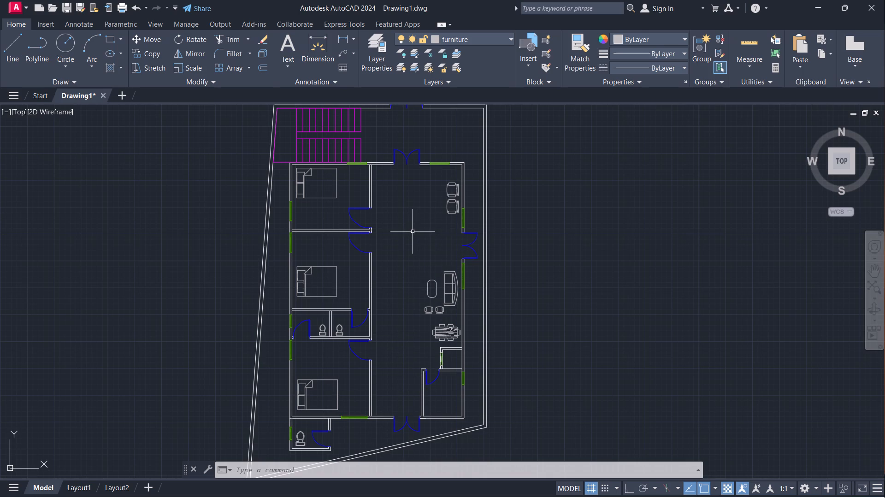
middle_drag(413, 231, 389, 286)
scroll(389, 280, down, 1)
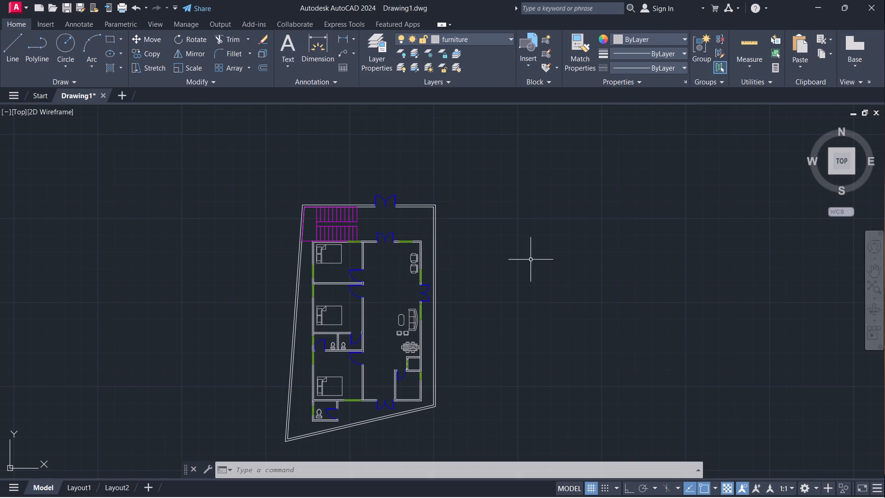
key(i)
key(Return)
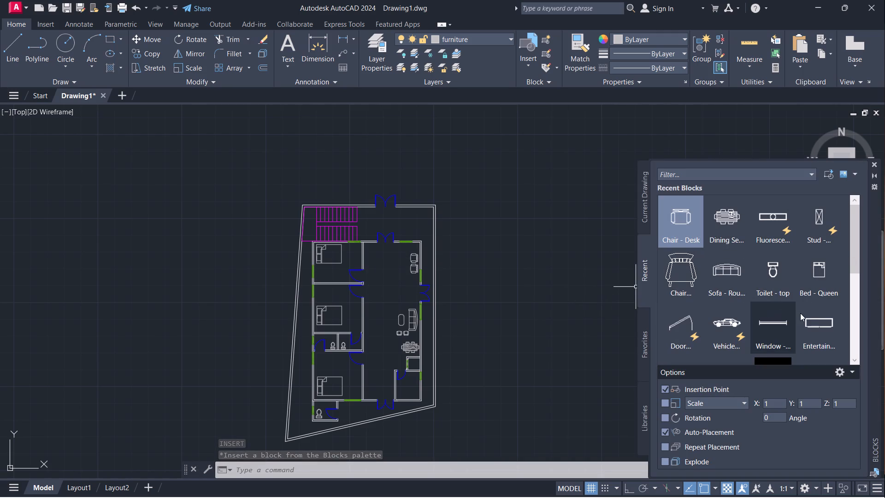
click(814, 318)
click(496, 263)
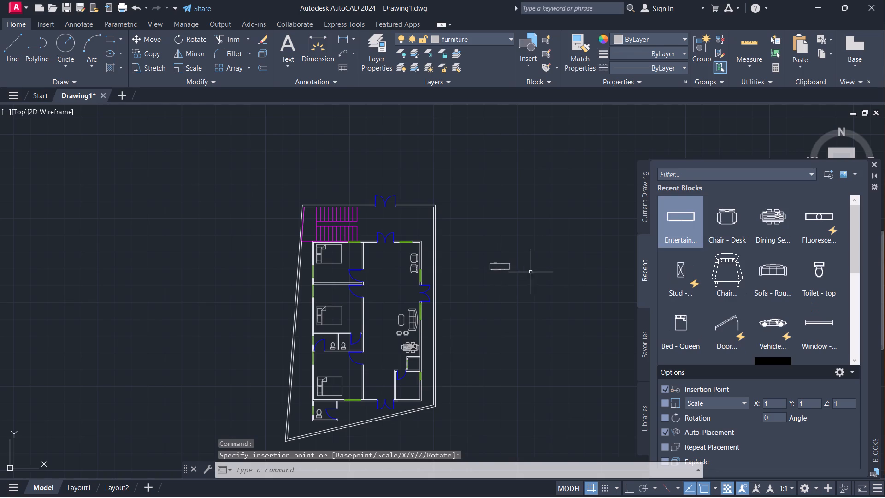
click(875, 165)
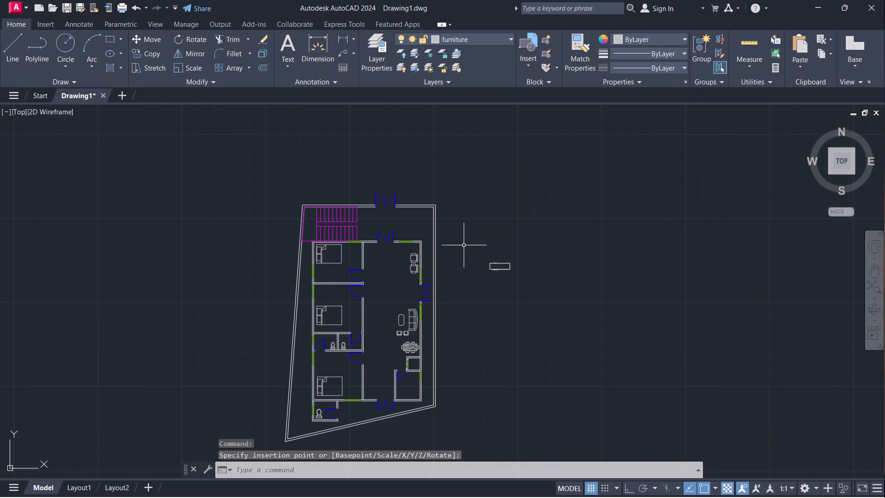
Rotate the entertainment unit outside the boundary wall a quarter turn counterclockwise with Ortho on, so its length runs north-south.
drag(463, 246, 471, 250)
click(585, 301)
key(r)
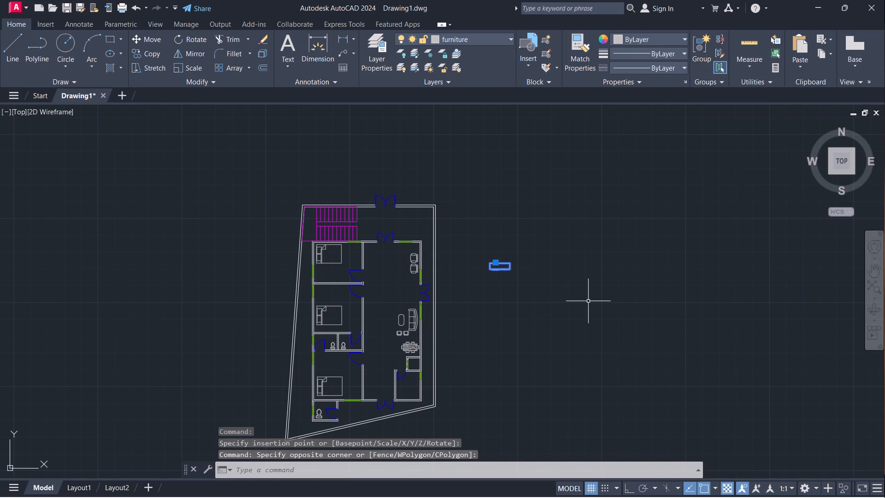
key(o)
key(Return)
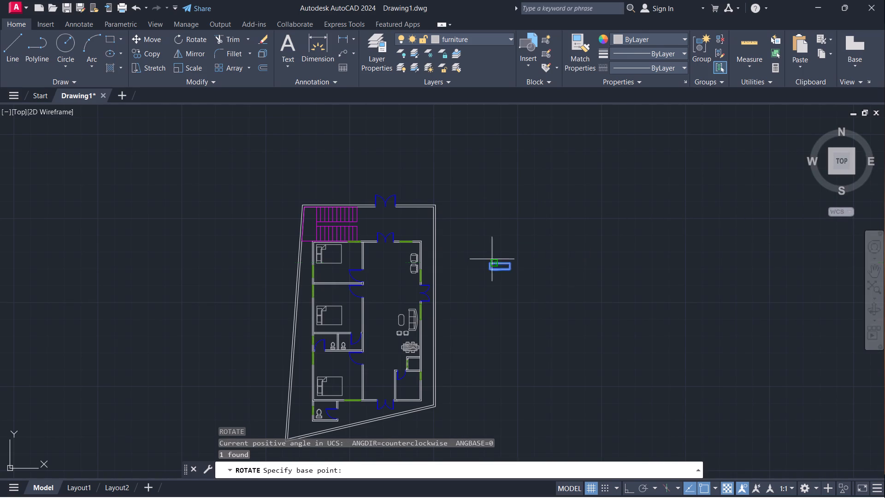
click(490, 261)
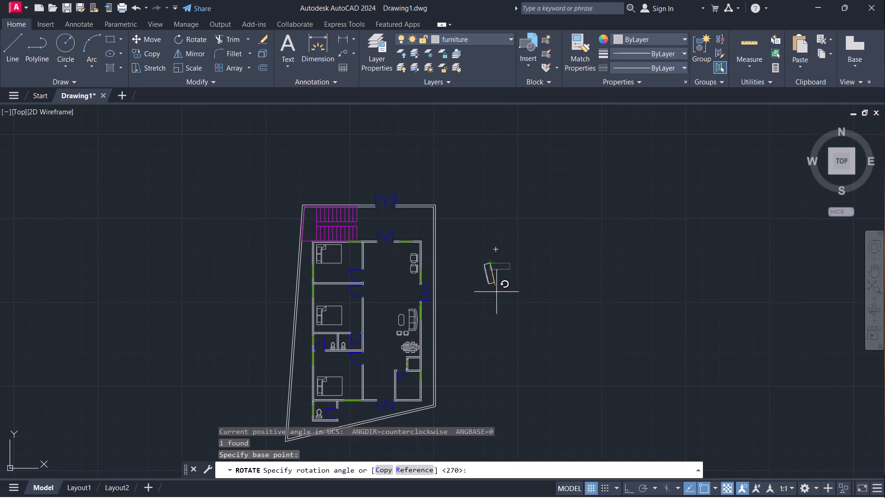
scroll(495, 290, up, 3)
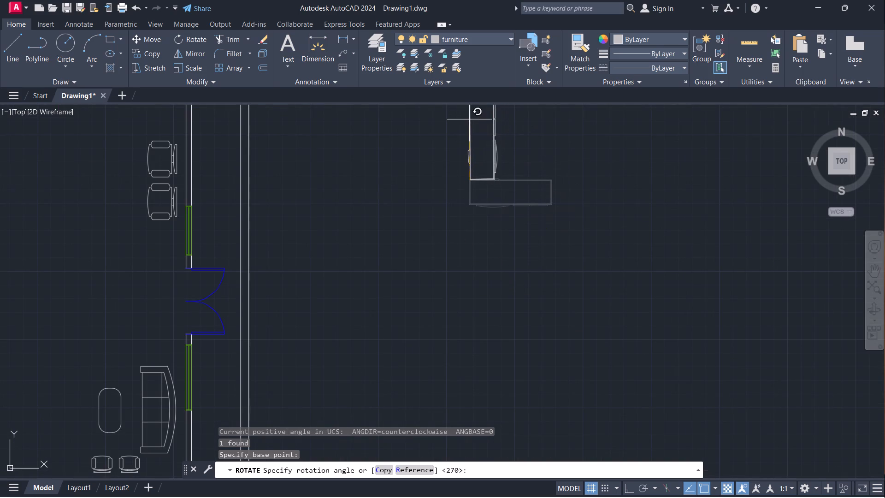
key(F8)
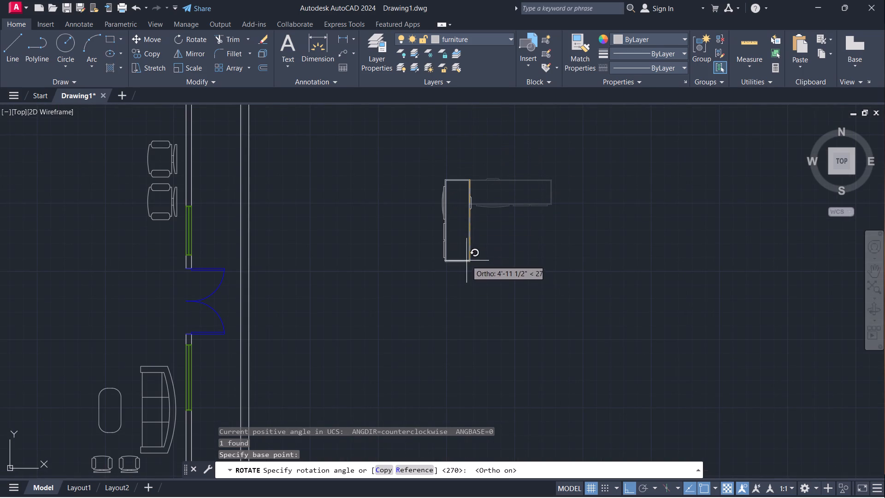
click(459, 116)
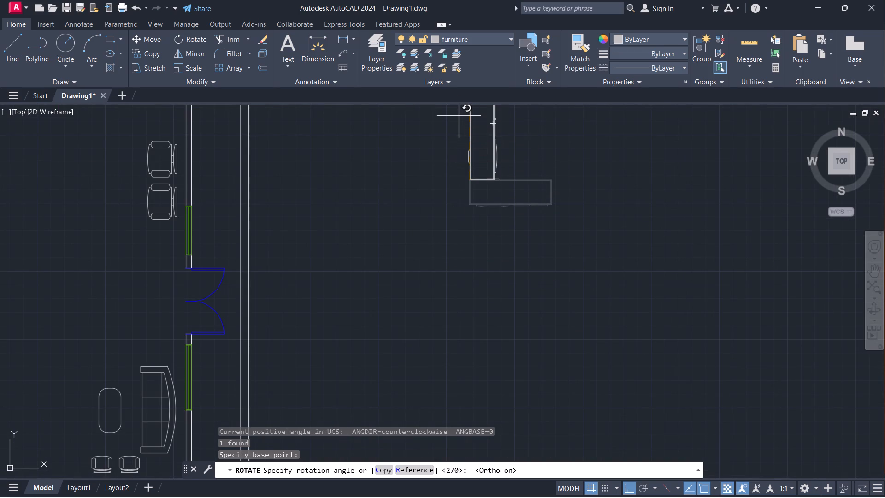
Scale the entertainment unit down freehand to about two-thirds size, using its upper-left corner as base point.
scroll(467, 175, down, 2)
middle_drag(465, 162, 459, 192)
drag(437, 141, 440, 148)
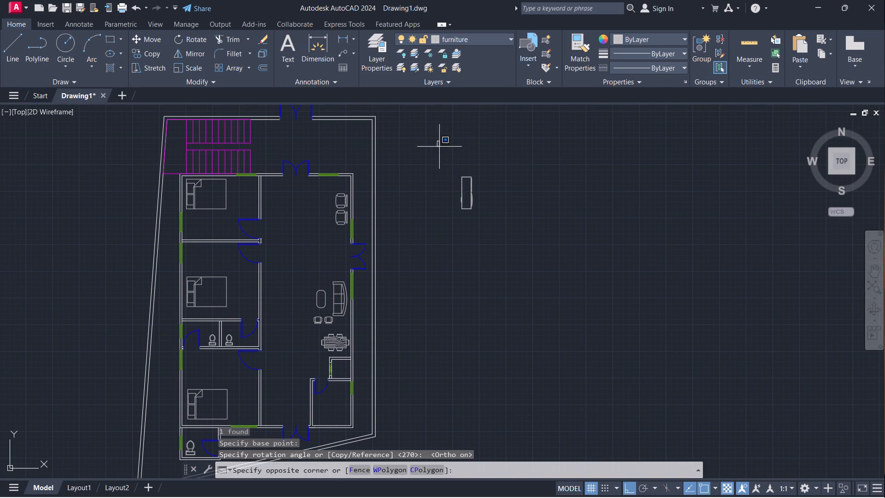
drag(440, 148, 463, 186)
click(501, 259)
text(sc)
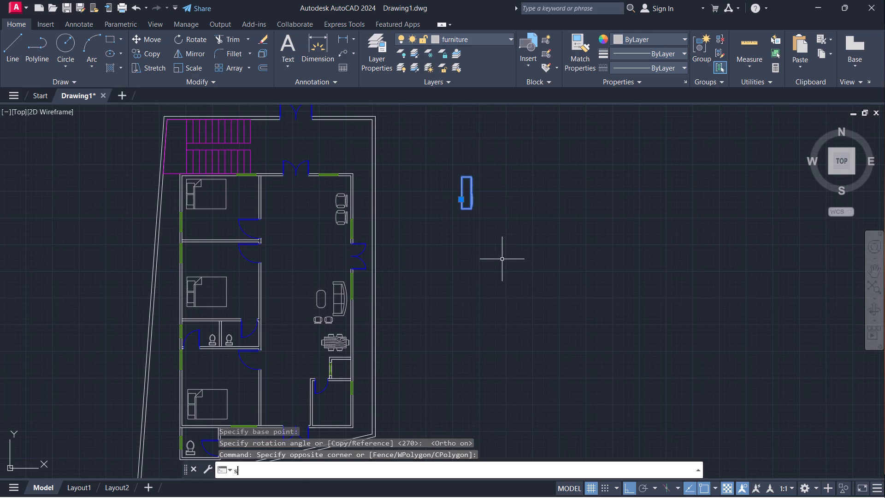
key(Return)
scroll(463, 164, up, 3)
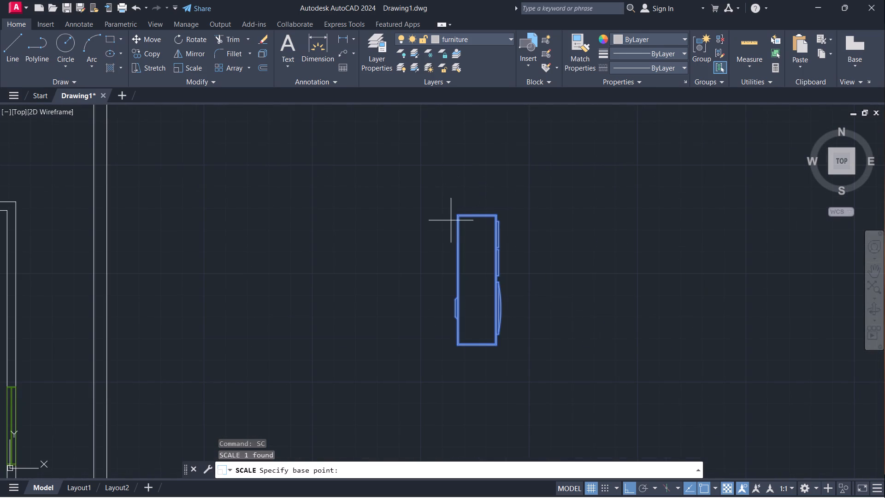
click(454, 213)
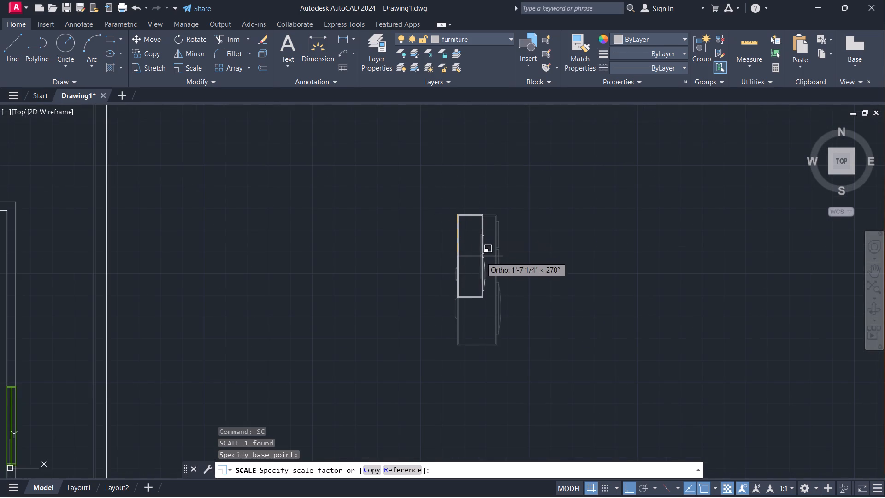
click(481, 259)
Mirror the entertainment unit across a vertical line on its west side, keeping the original.
click(444, 195)
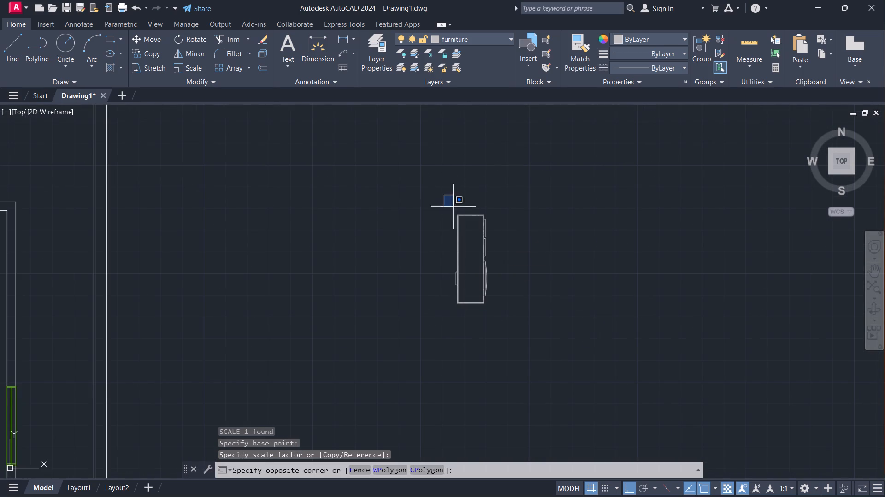
click(587, 385)
key(m)
key(i)
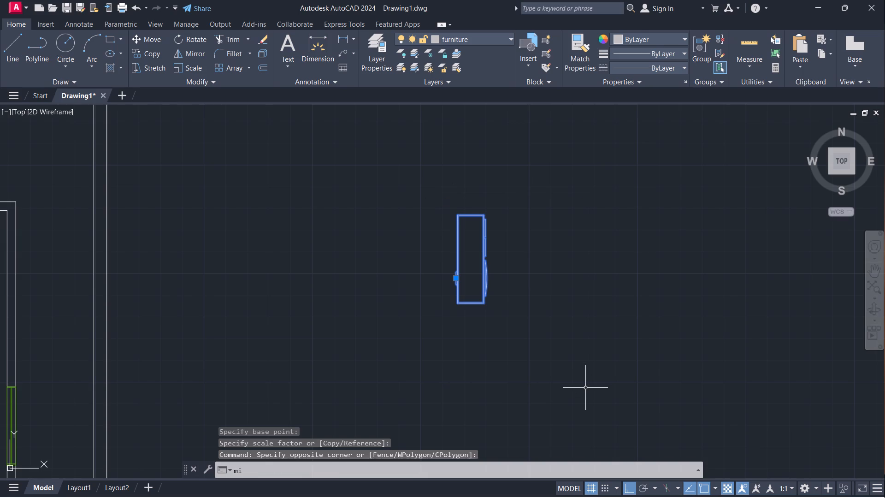
key(Return)
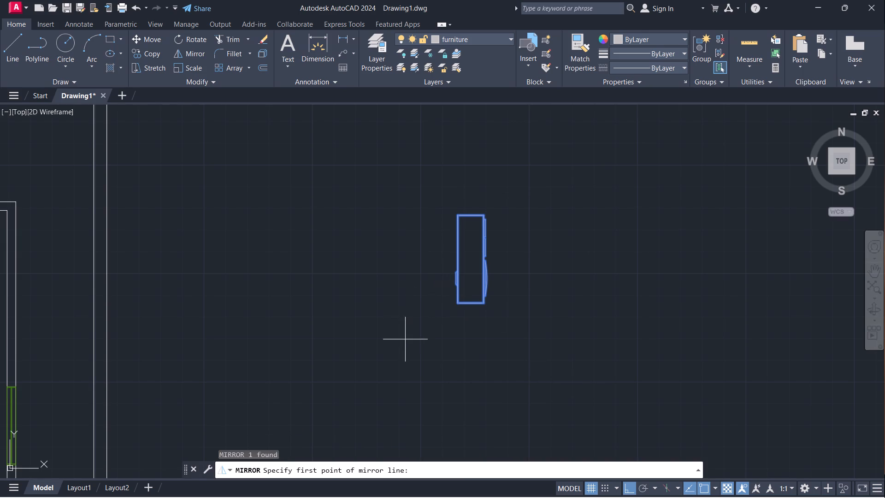
drag(405, 344, 415, 311)
click(458, 149)
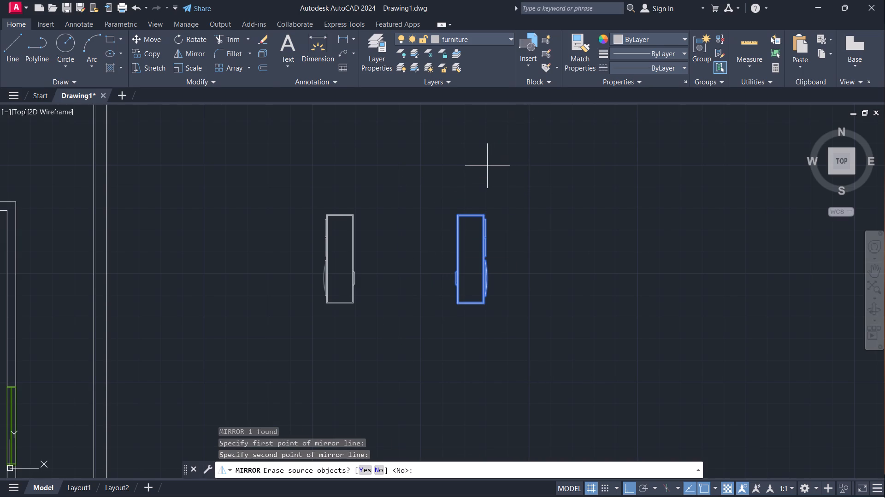
key(Return)
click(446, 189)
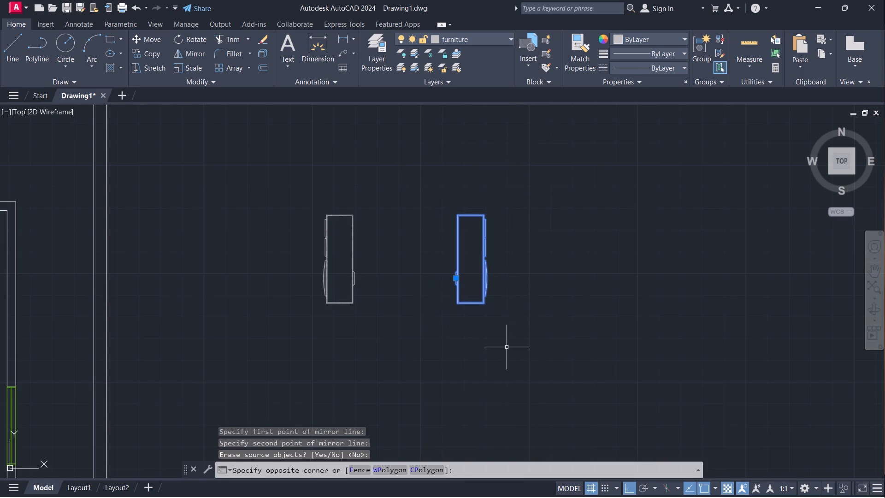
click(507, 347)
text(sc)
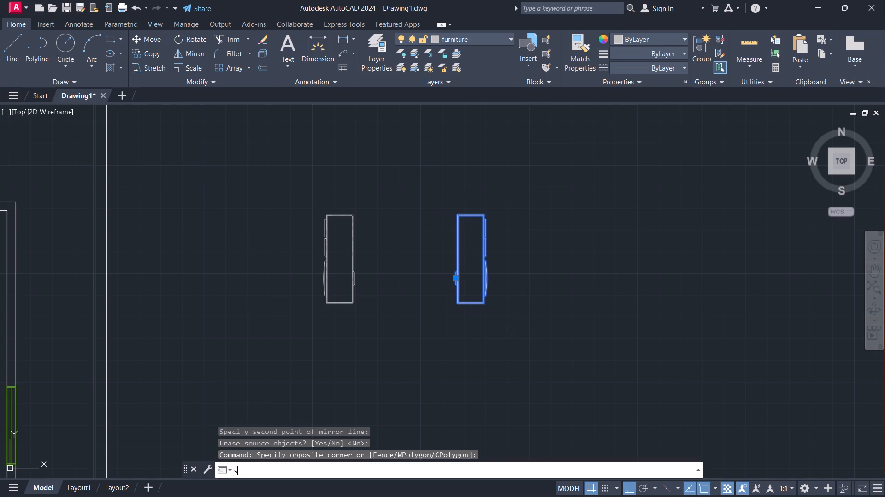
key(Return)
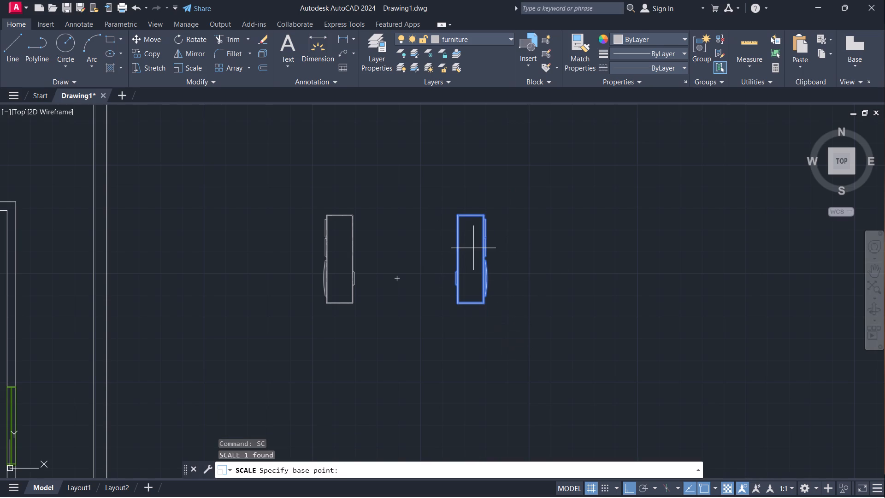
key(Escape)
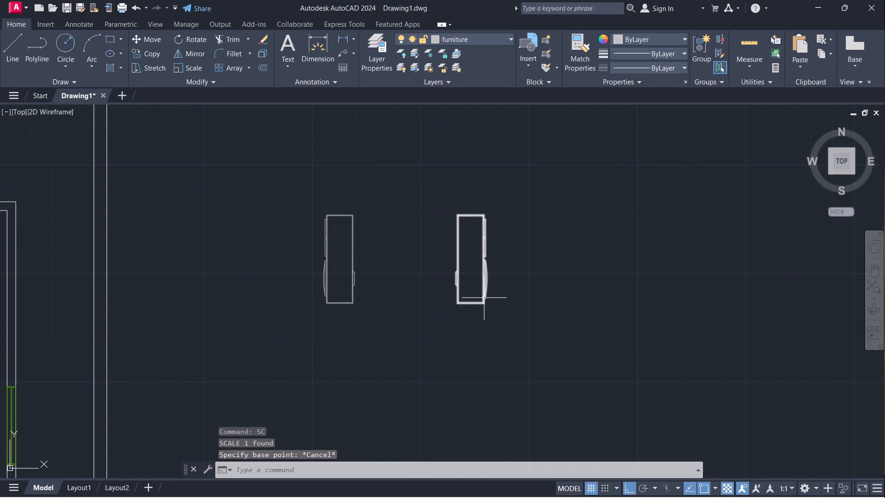
Move the original entertainment unit against the hall side of the middle bedroom's east wall, facing the sofa, with Ortho off.
key(m)
key(Return)
click(458, 302)
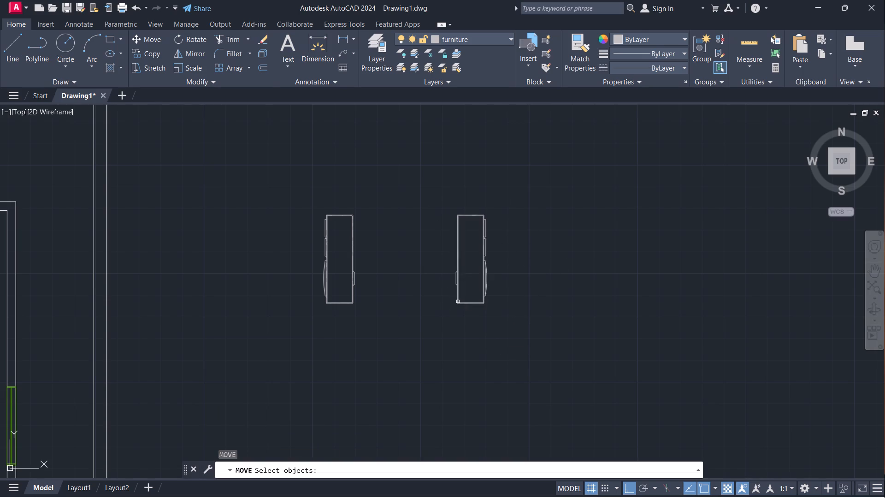
key(Return)
click(458, 255)
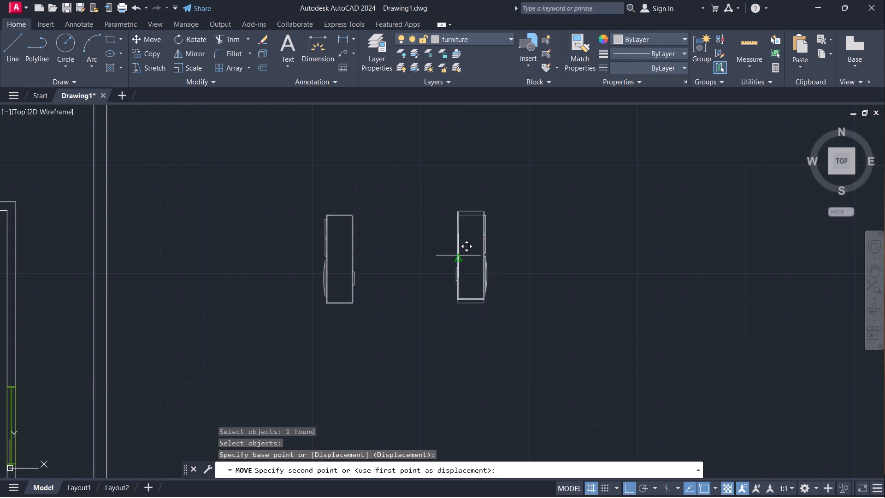
scroll(551, 363, down, 1)
key(F8)
scroll(551, 363, down, 2)
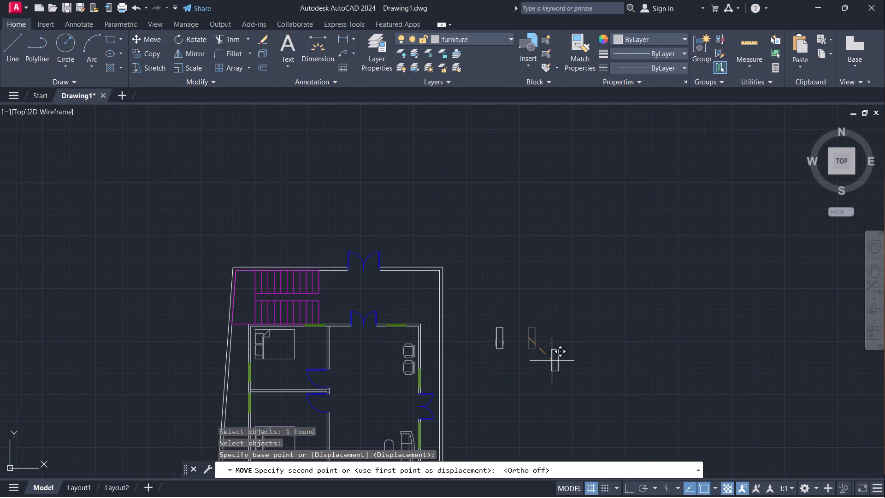
scroll(553, 358, down, 2)
scroll(466, 400, up, 5)
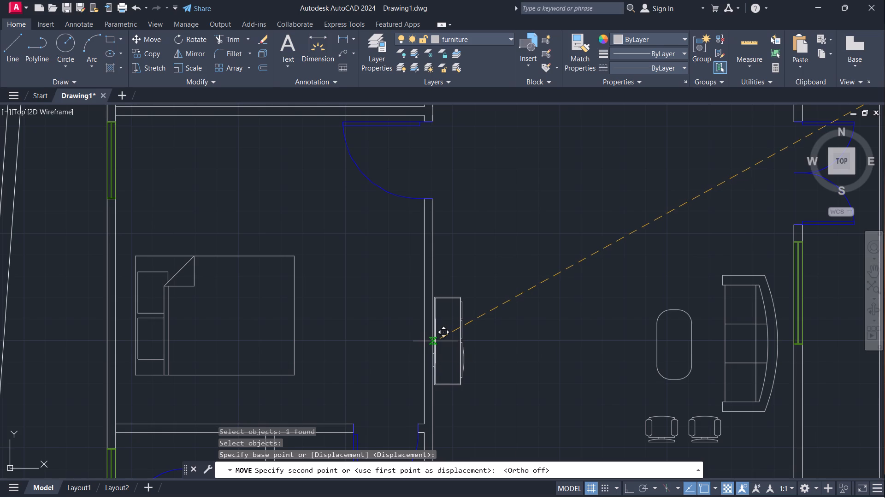
click(435, 341)
Copy the mirrored entertainment unit from outside the house to the inner face of the north bedroom's east wall, facing the bed.
scroll(512, 277, down, 3)
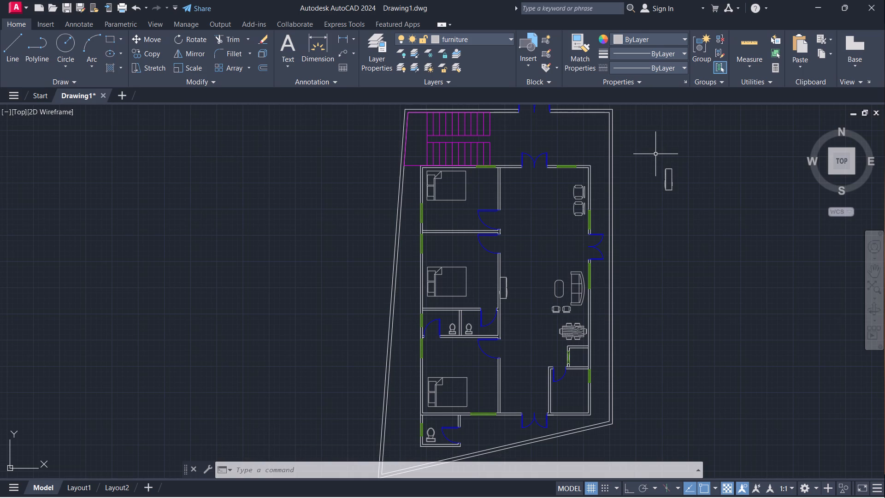
click(655, 154)
click(796, 283)
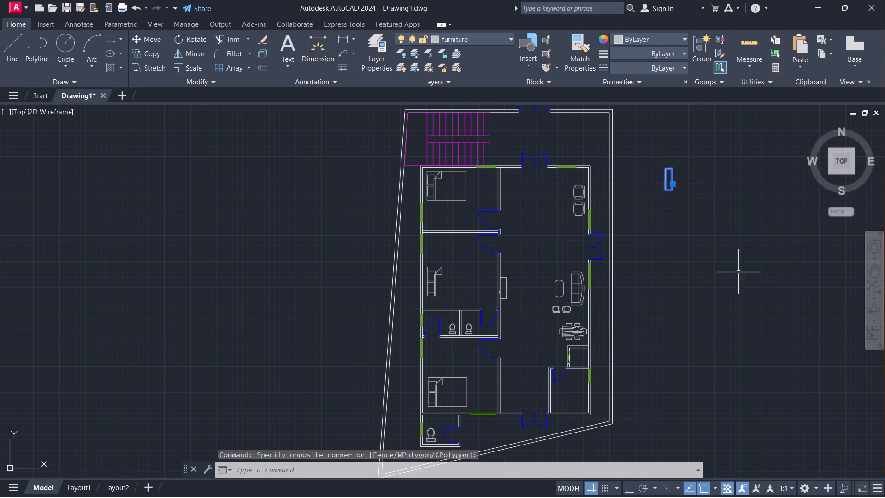
text(co)
key(Return)
scroll(676, 165, up, 2)
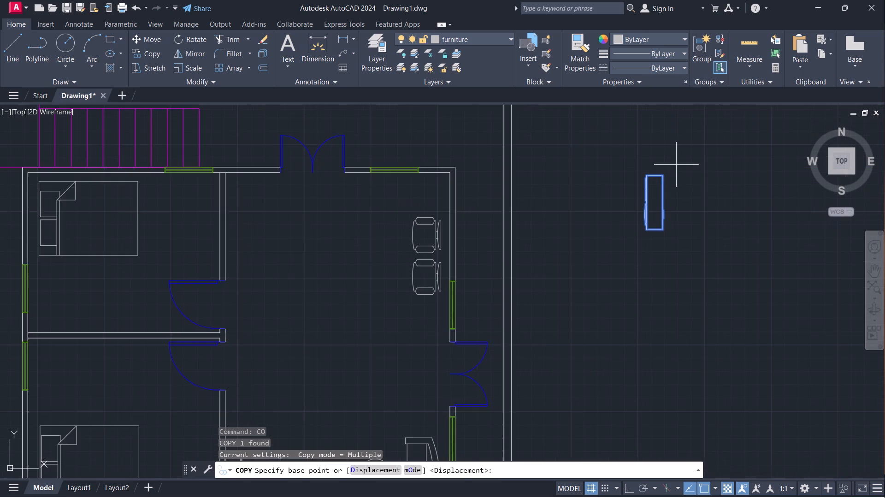
scroll(668, 178, up, 2)
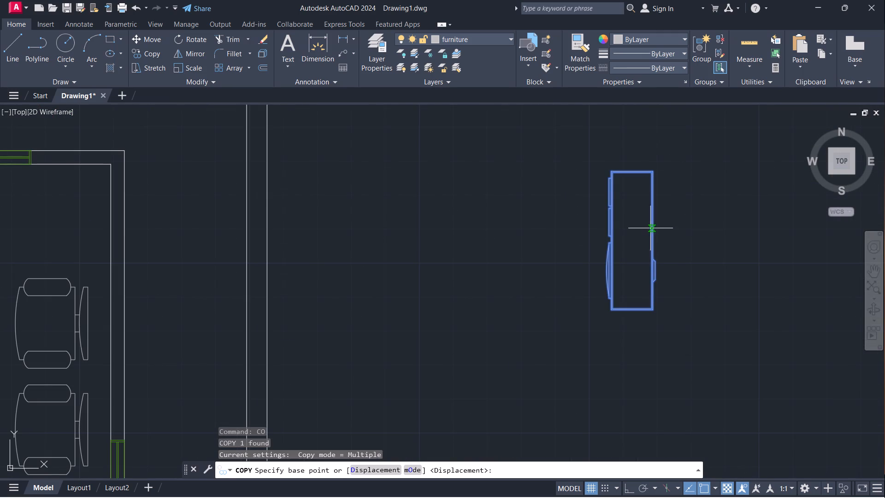
click(655, 230)
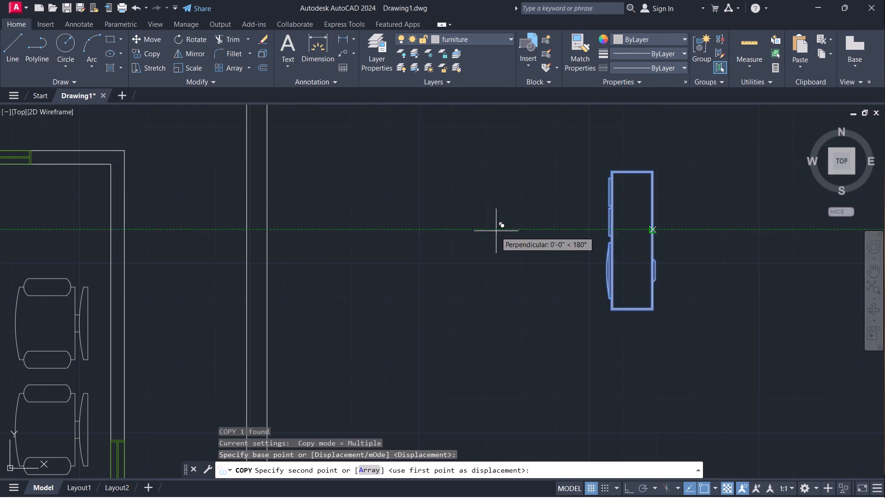
scroll(498, 231, down, 2)
scroll(556, 226, down, 2)
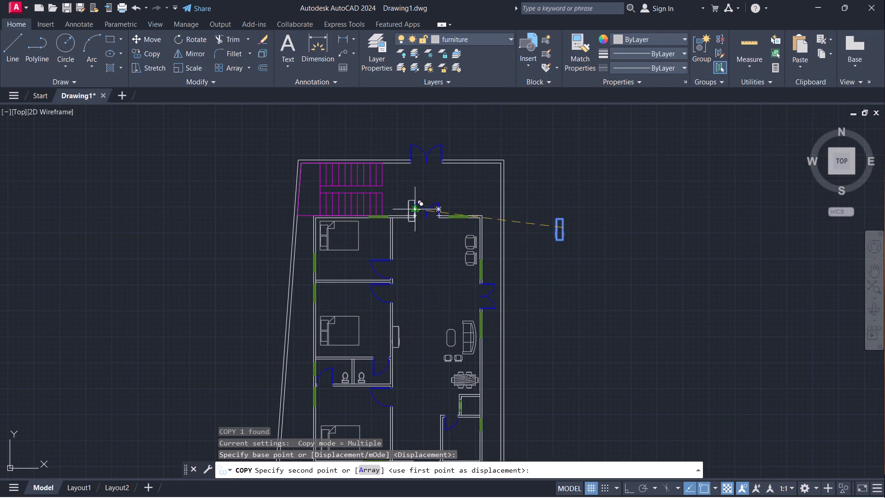
scroll(374, 231, up, 3)
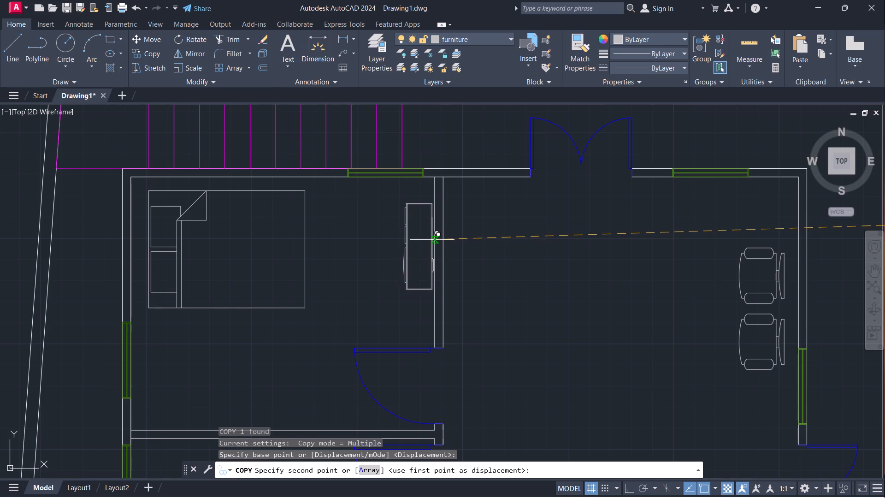
click(432, 240)
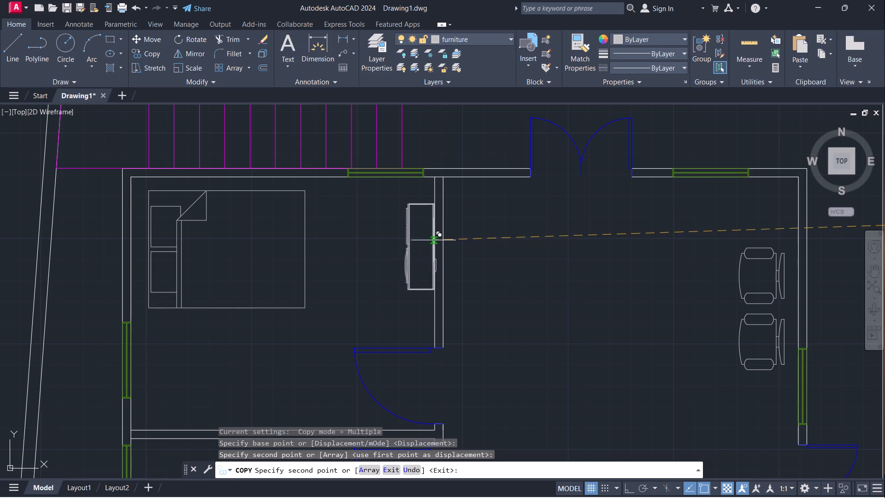
Place further copies of the mirrored entertainment unit against the east walls of the middle and south bedrooms, facing the beds.
scroll(445, 237, down, 4)
scroll(454, 321, up, 3)
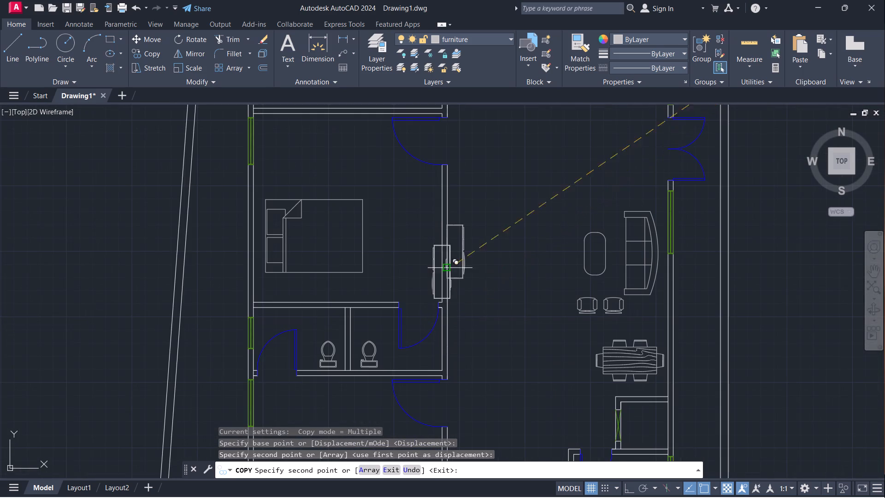
click(439, 239)
scroll(430, 356, down, 2)
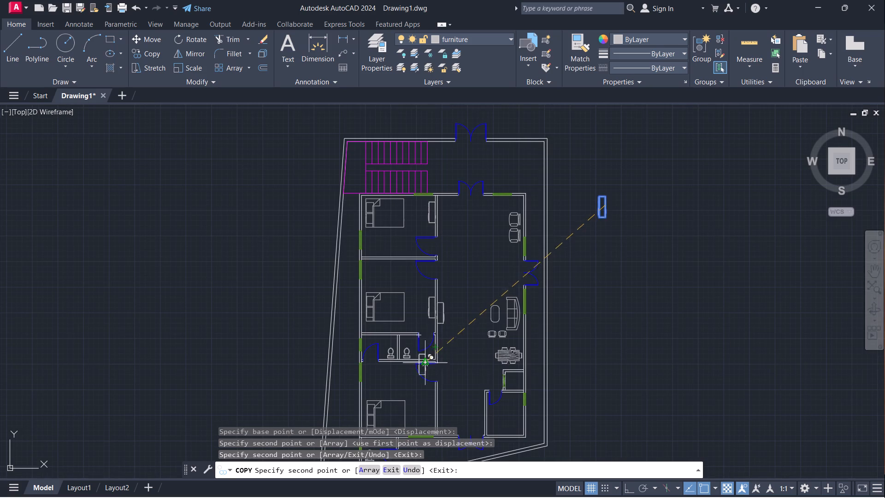
middle_drag(464, 356, 446, 292)
scroll(420, 352, up, 3)
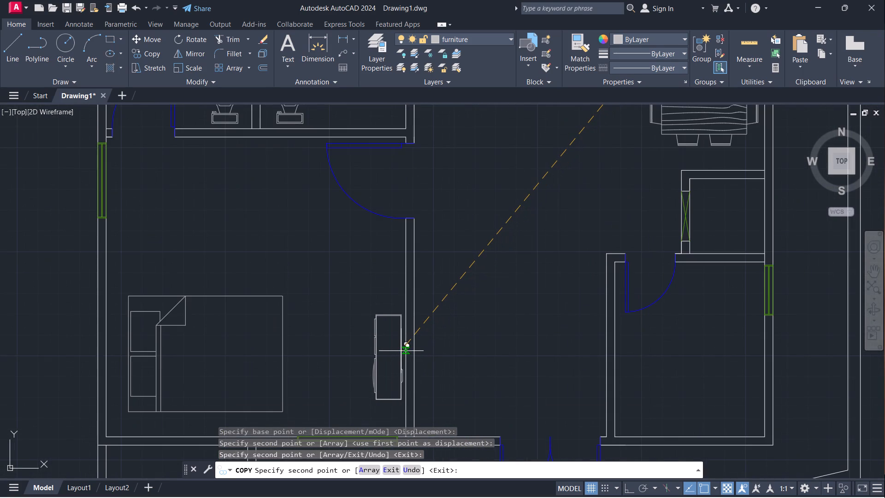
click(401, 351)
scroll(456, 246, down, 1)
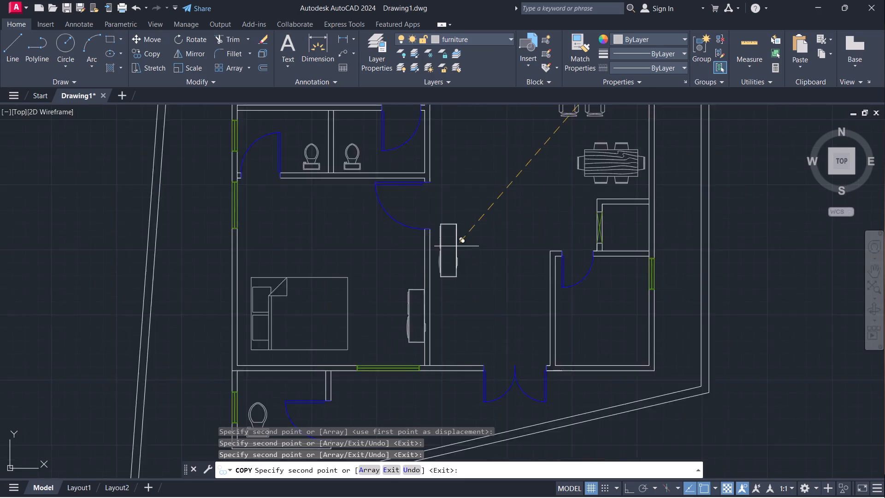
scroll(455, 246, down, 2)
middle_drag(599, 173, 470, 380)
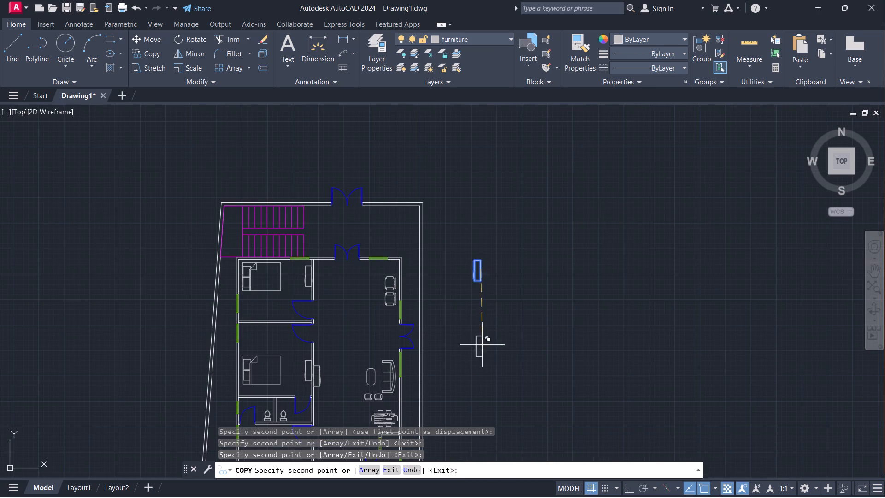
End the copying and erase the leftover mirrored entertainment unit outside the house, east of the boundary wall.
key(Escape)
click(479, 270)
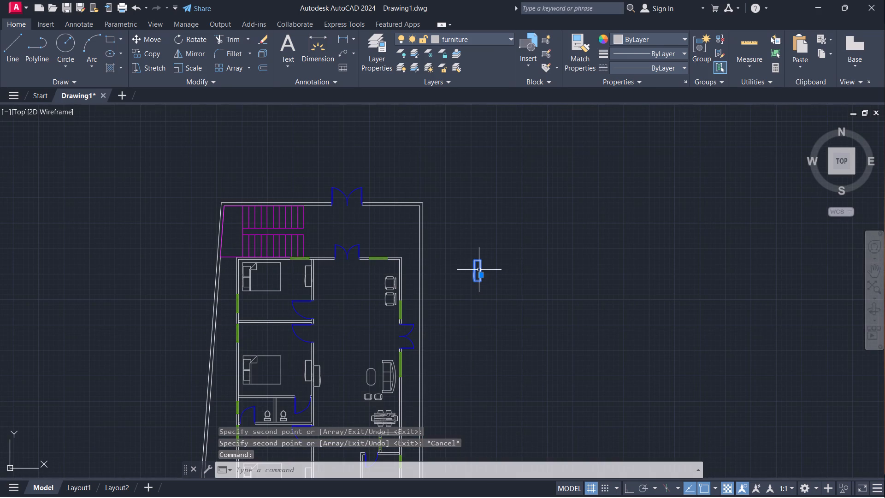
key(e)
key(Return)
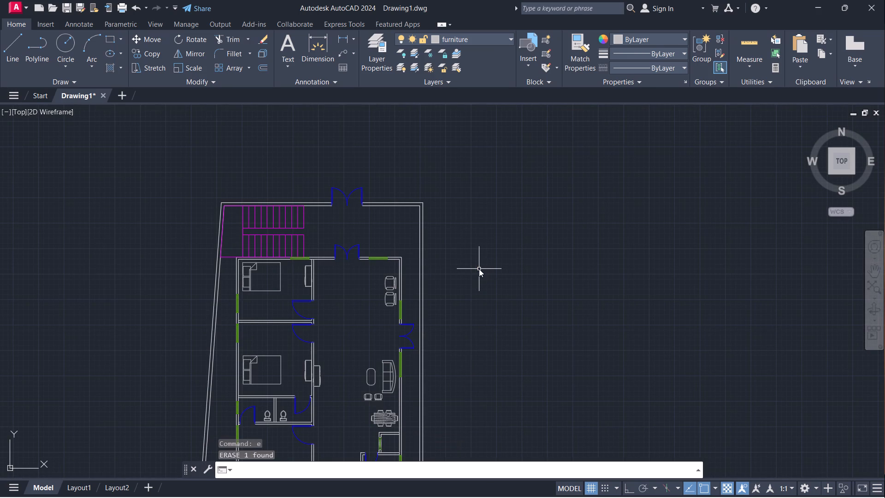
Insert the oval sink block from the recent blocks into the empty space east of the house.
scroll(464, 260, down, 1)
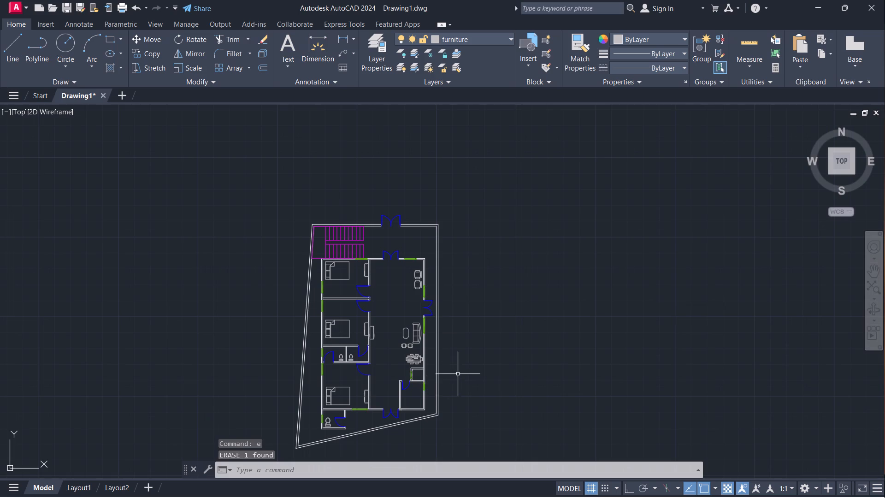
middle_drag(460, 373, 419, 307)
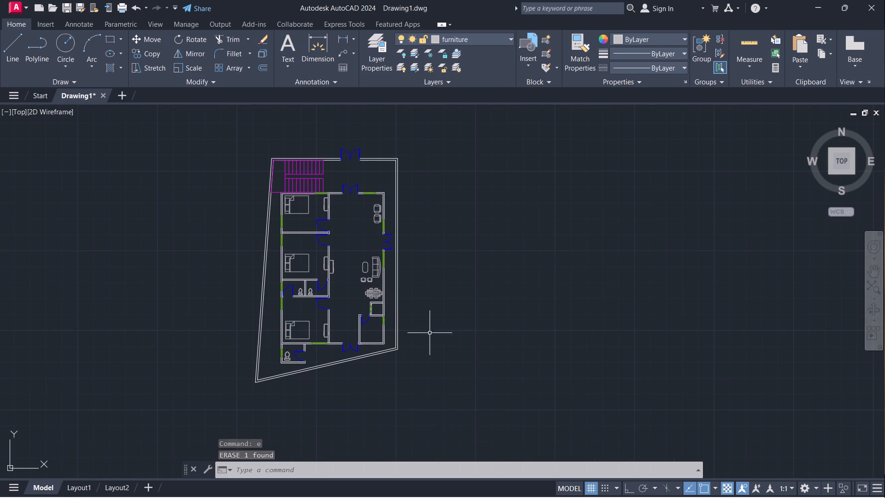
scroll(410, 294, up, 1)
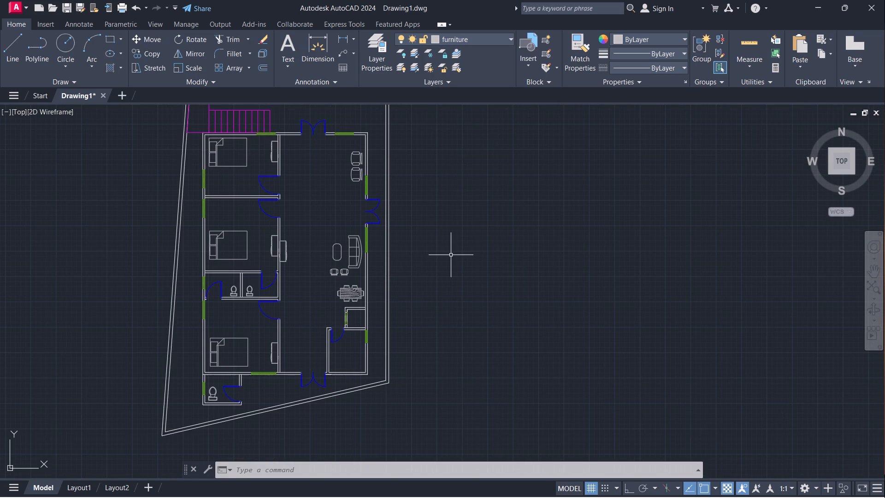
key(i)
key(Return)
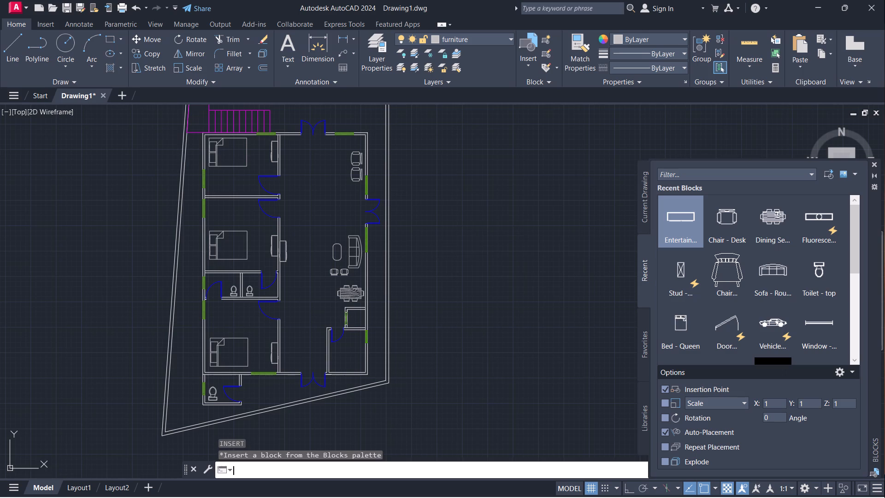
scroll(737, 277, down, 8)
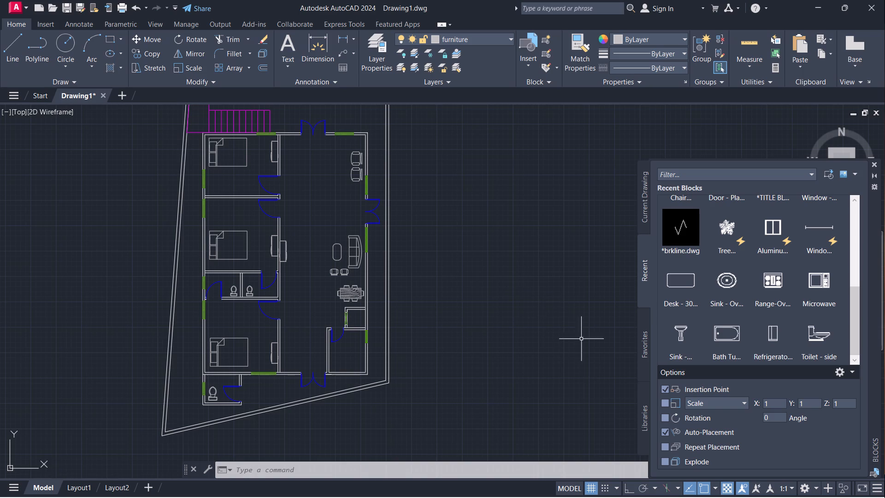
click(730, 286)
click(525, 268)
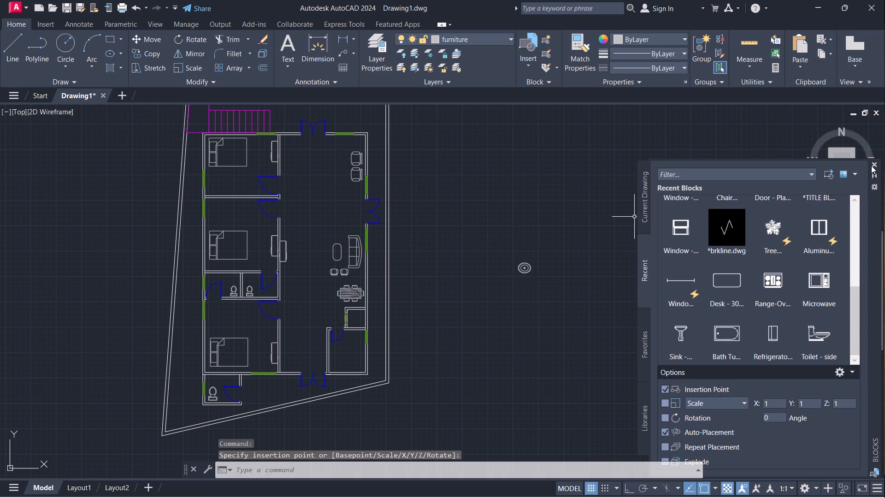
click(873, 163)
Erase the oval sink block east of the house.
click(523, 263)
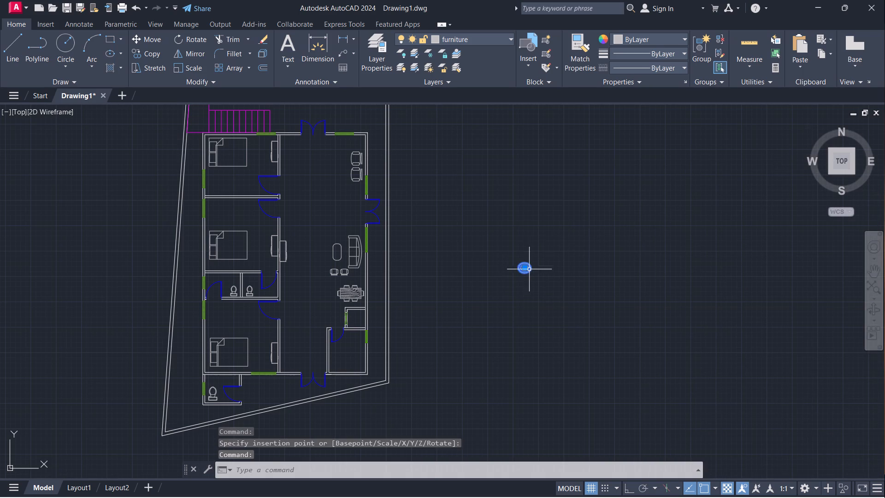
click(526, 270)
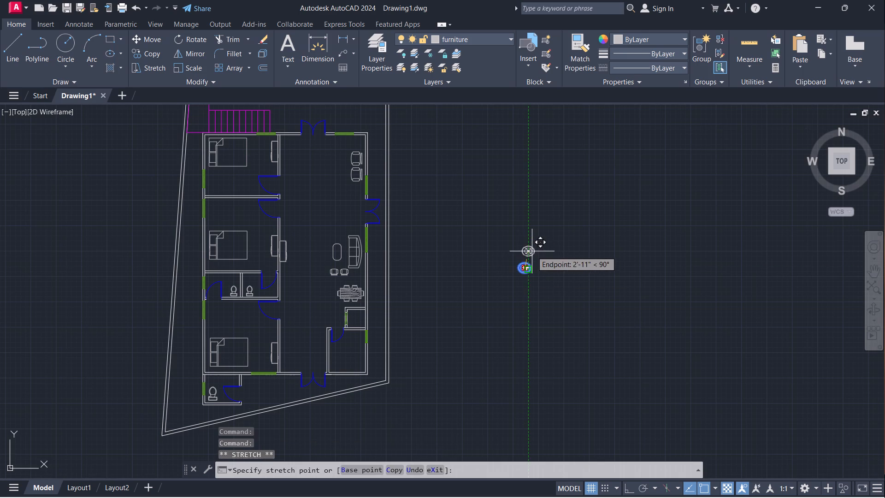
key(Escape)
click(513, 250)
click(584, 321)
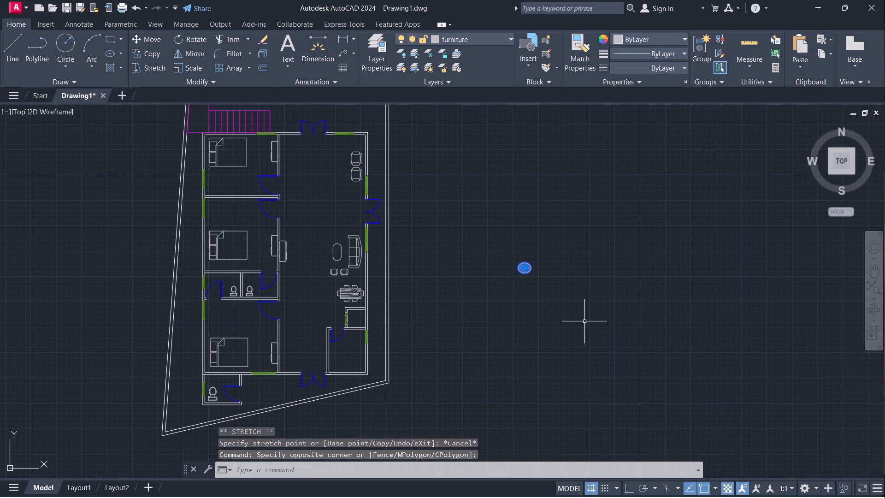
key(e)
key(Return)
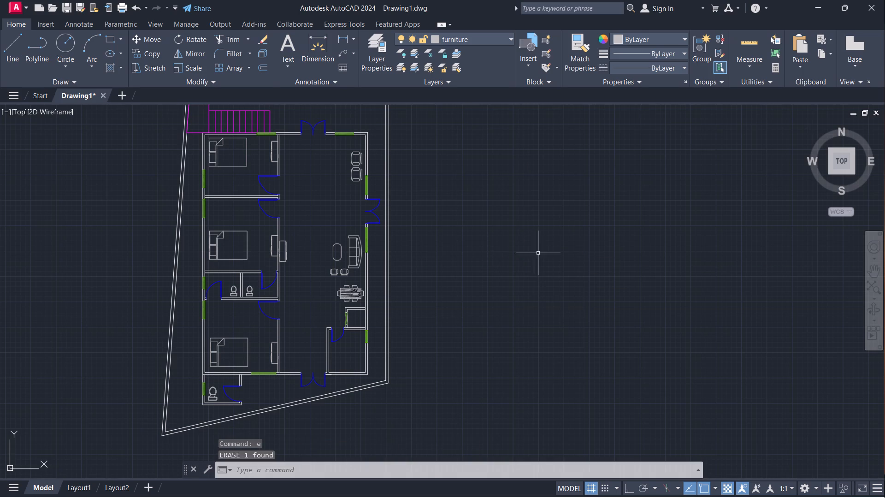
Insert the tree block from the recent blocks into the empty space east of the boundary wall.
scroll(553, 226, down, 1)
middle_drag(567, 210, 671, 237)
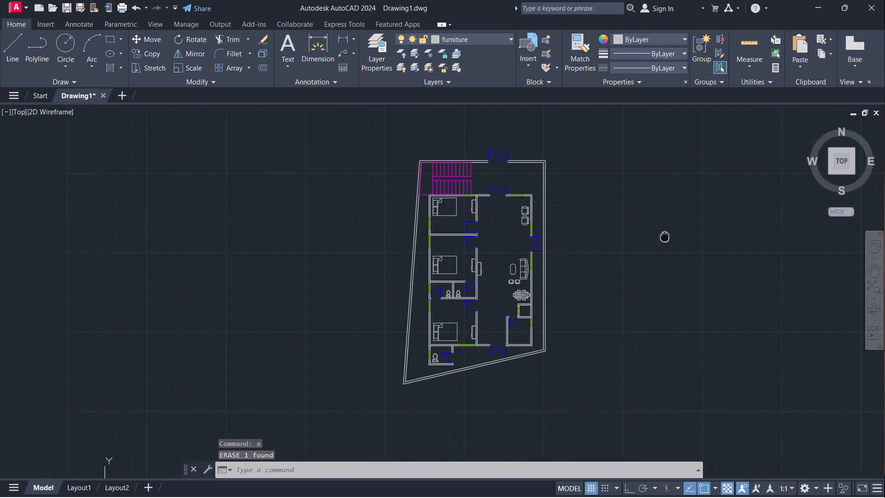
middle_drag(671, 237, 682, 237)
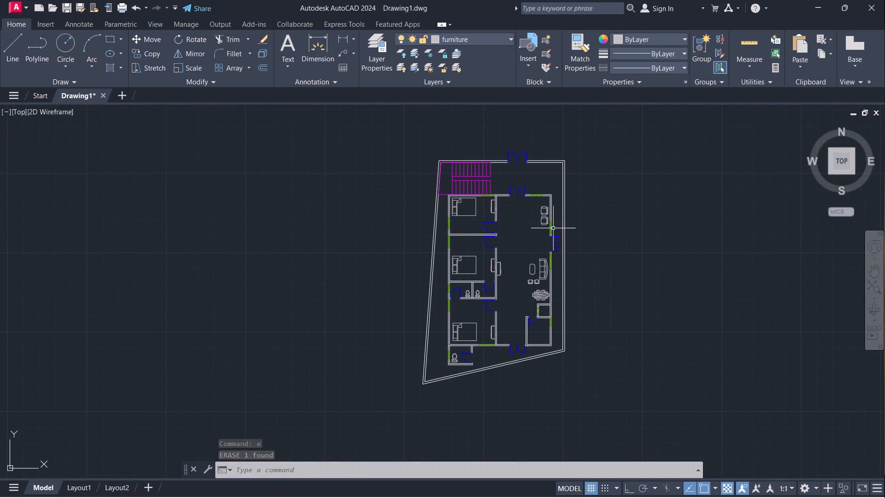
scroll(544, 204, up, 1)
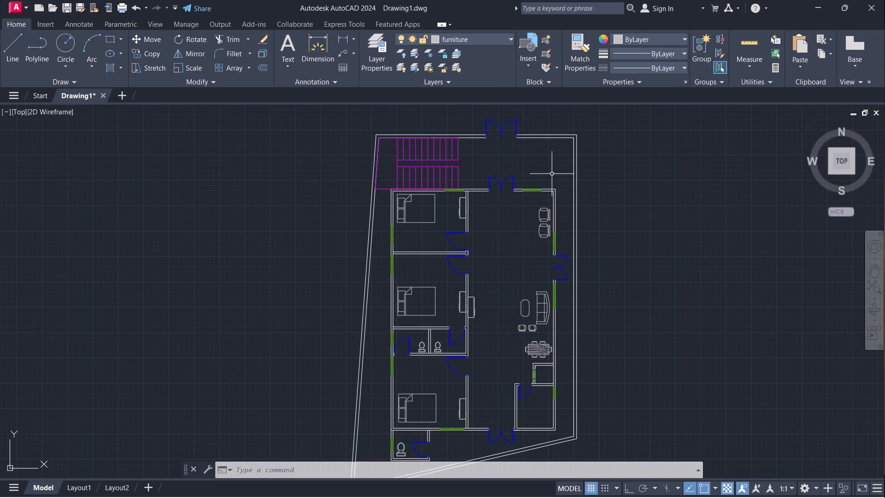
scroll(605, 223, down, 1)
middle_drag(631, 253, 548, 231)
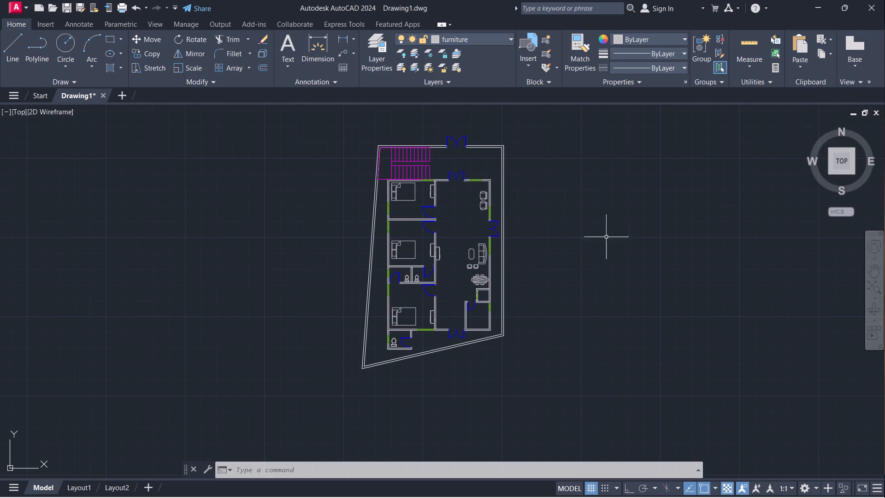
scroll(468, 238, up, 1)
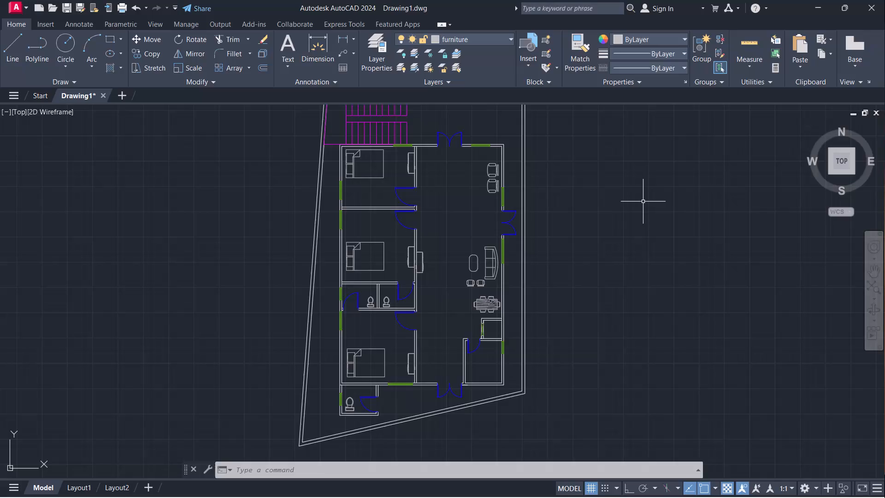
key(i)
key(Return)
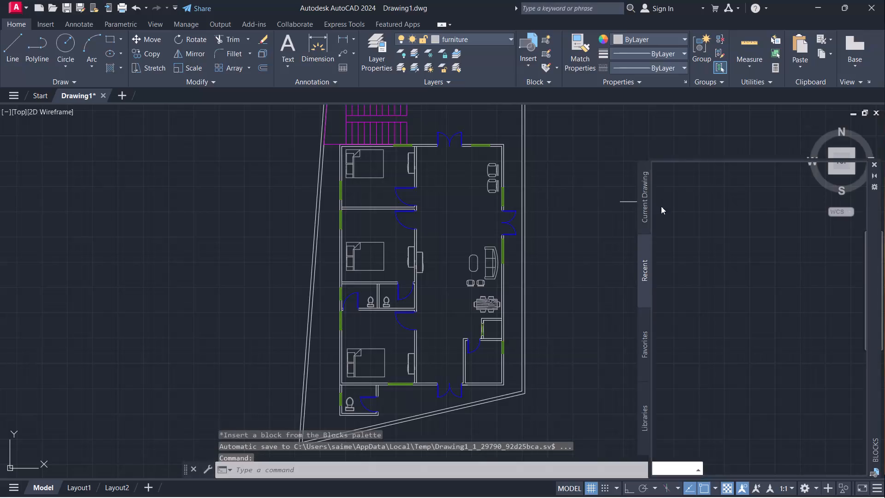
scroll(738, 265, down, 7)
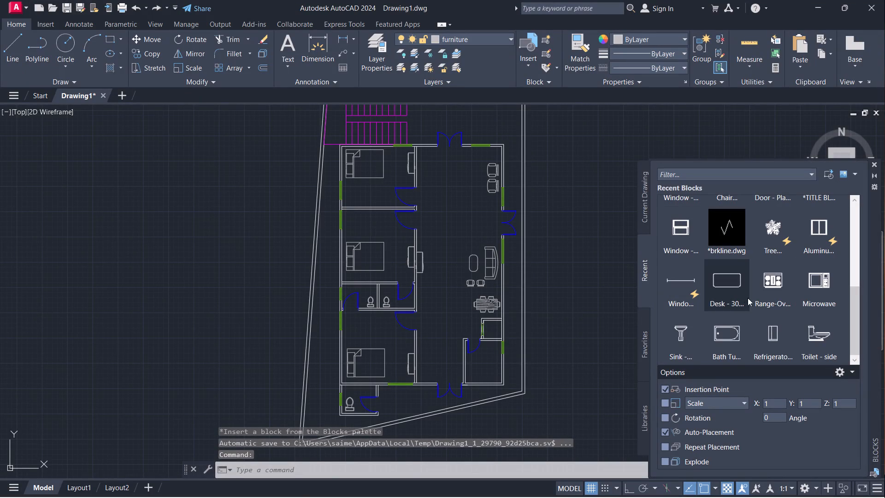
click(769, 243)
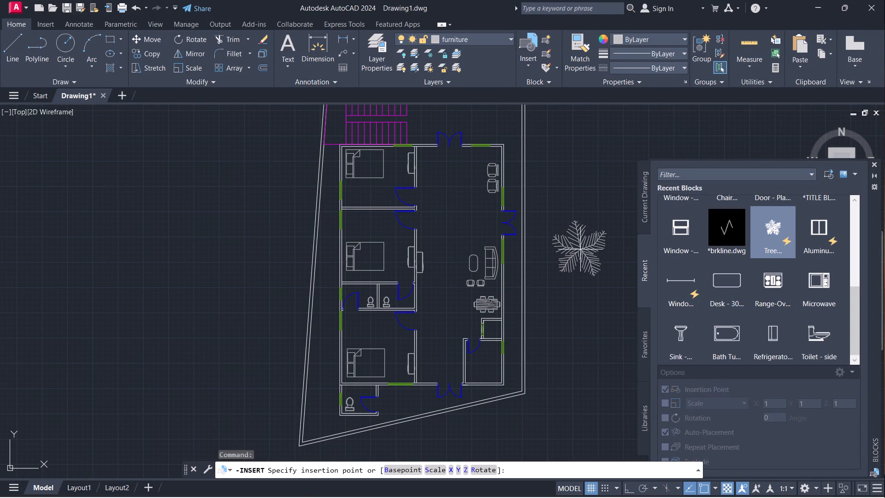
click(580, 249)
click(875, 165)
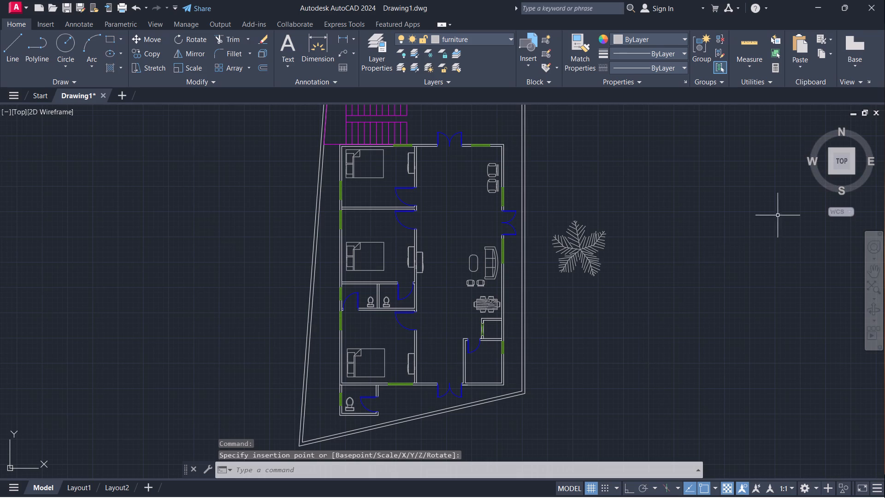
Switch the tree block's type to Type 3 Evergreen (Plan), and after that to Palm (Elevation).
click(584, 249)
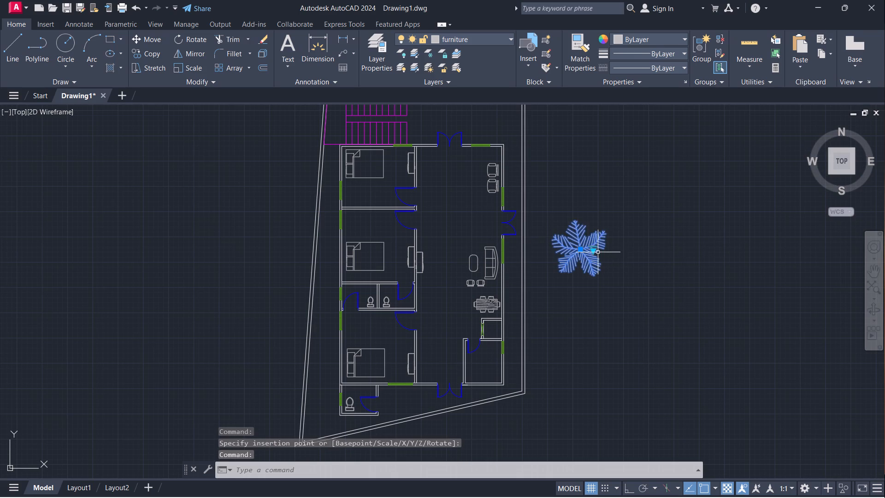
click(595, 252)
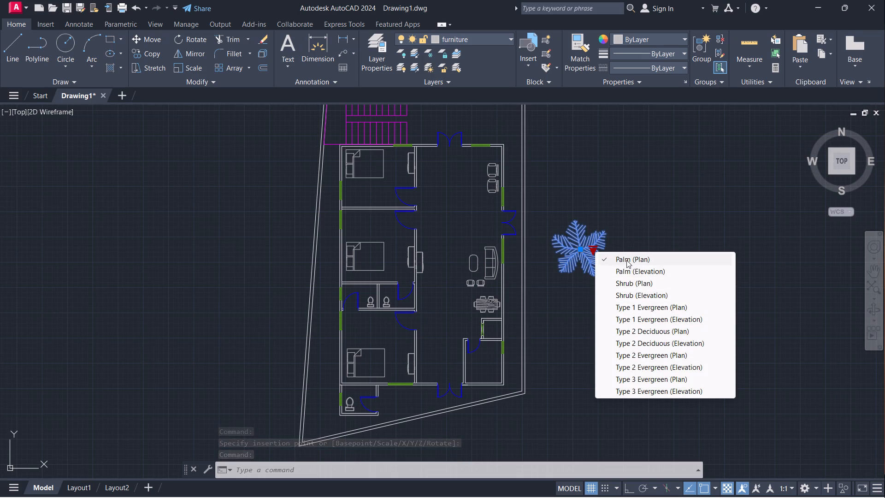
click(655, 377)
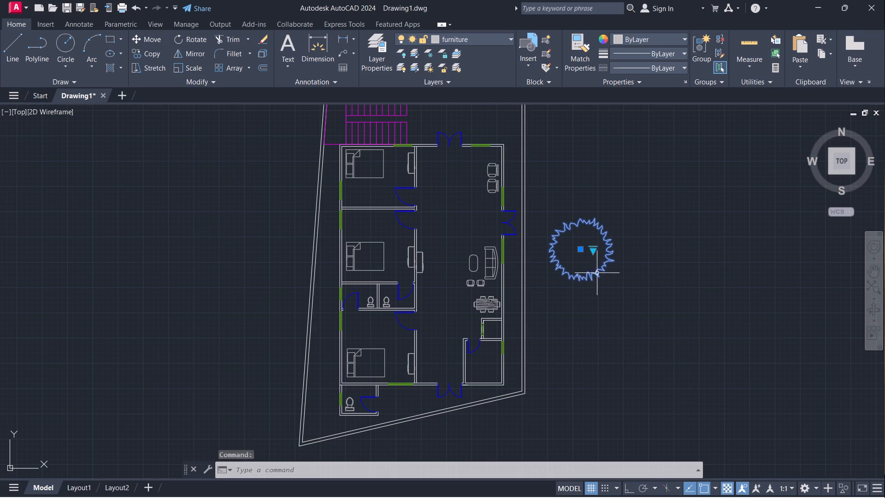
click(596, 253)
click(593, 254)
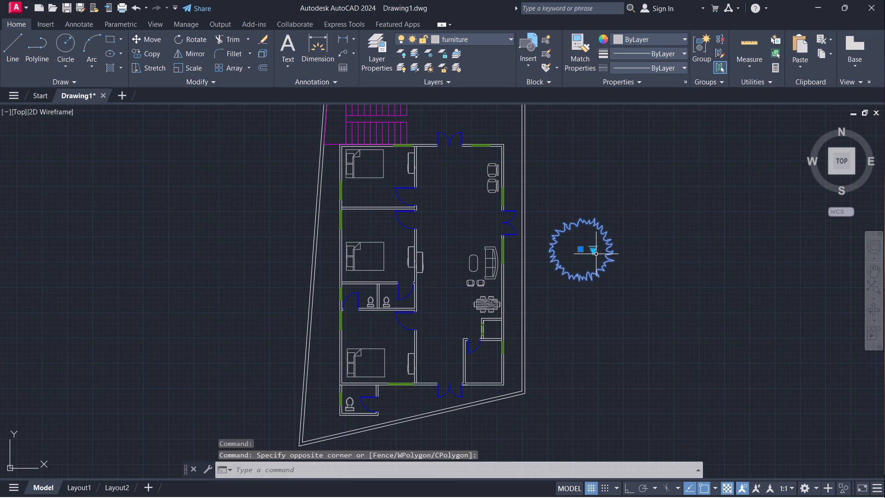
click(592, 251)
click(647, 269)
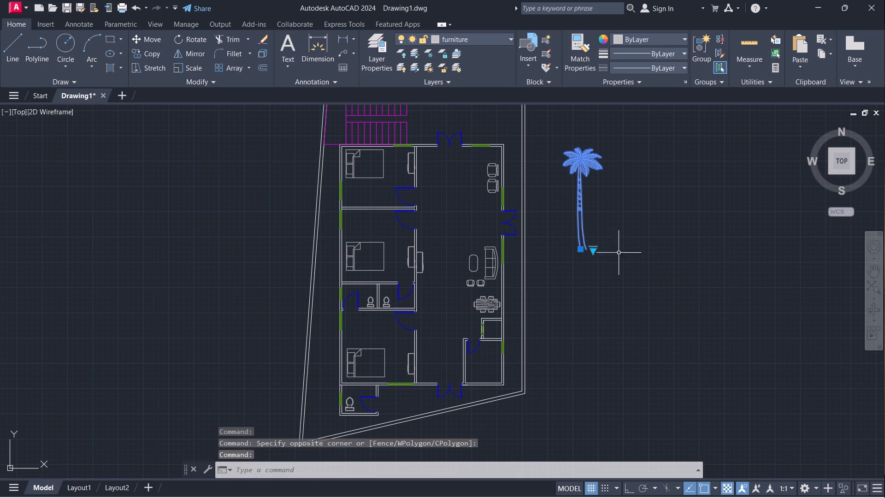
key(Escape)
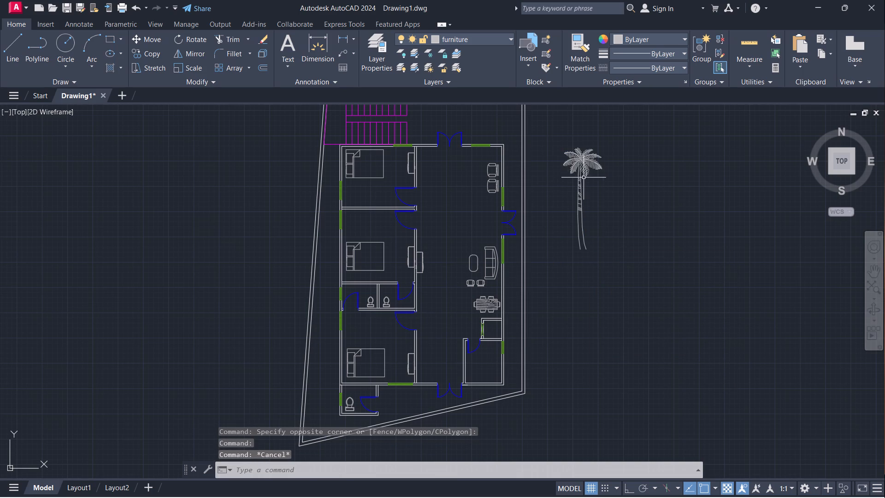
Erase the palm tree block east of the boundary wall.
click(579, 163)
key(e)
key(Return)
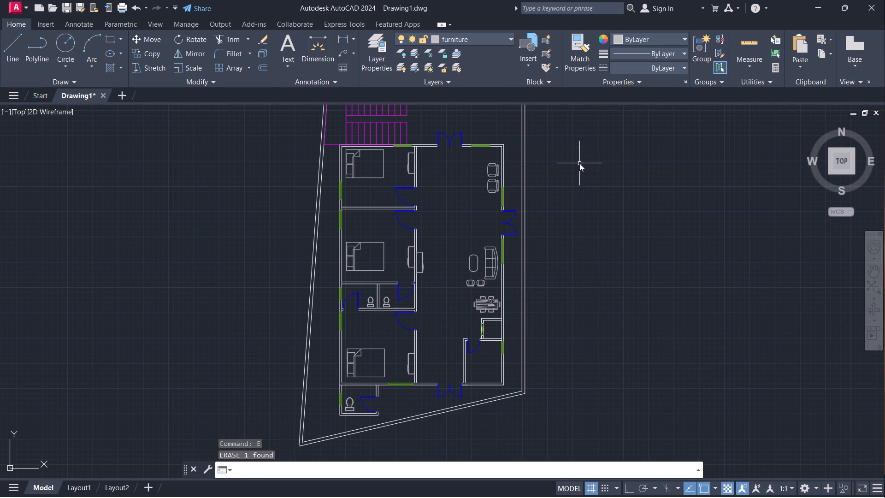
Check the horizontal gap between the west boundary wall's inner face and the house's northwest corner with a linear dimension, without placing it.
scroll(568, 156, down, 2)
scroll(566, 151, up, 1)
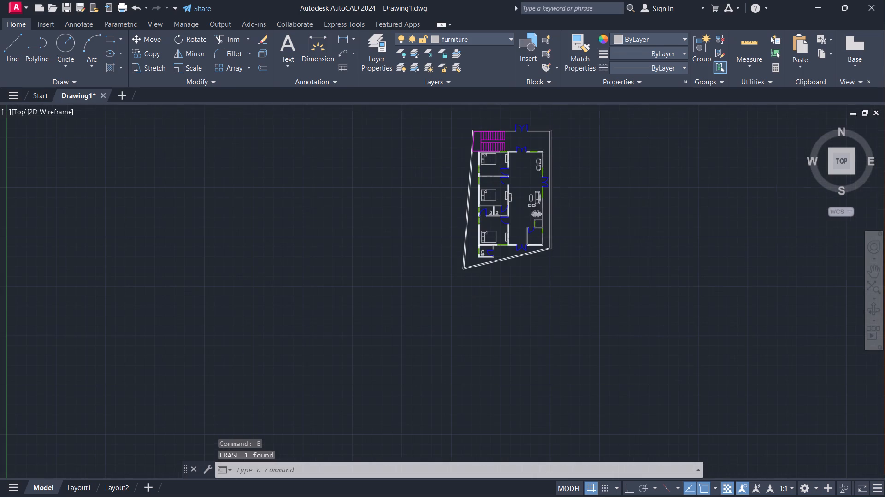
scroll(566, 151, up, 1)
middle_drag(560, 154, 549, 194)
scroll(560, 154, down, 1)
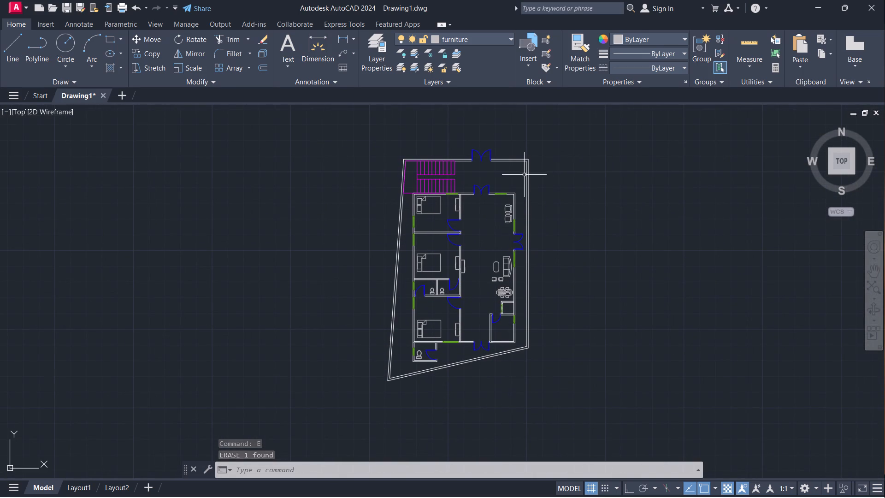
scroll(421, 197, up, 3)
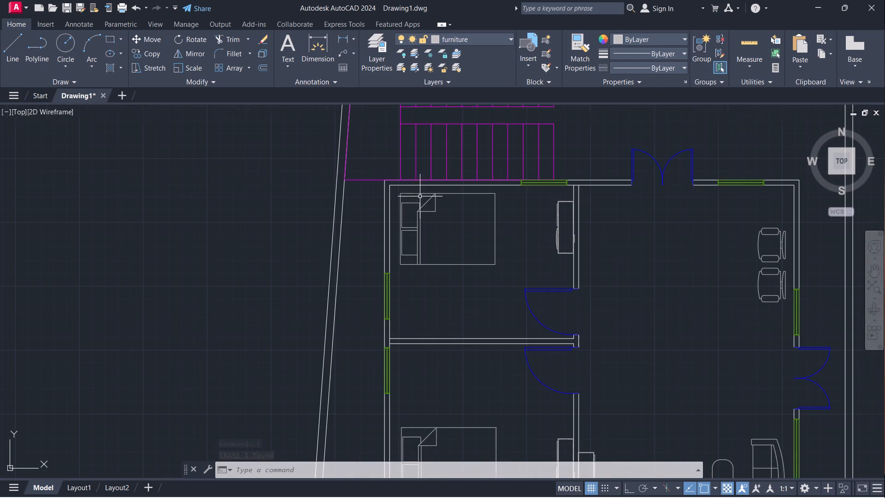
click(345, 41)
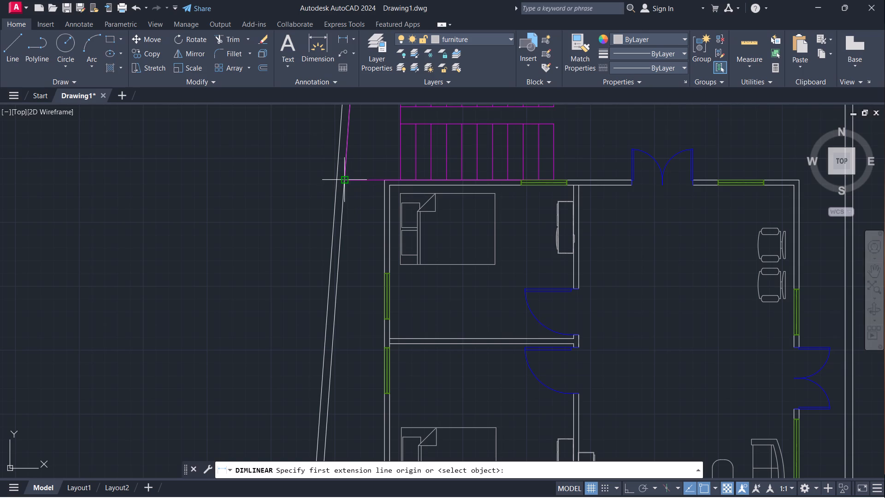
click(346, 182)
click(385, 181)
scroll(368, 204, up, 1)
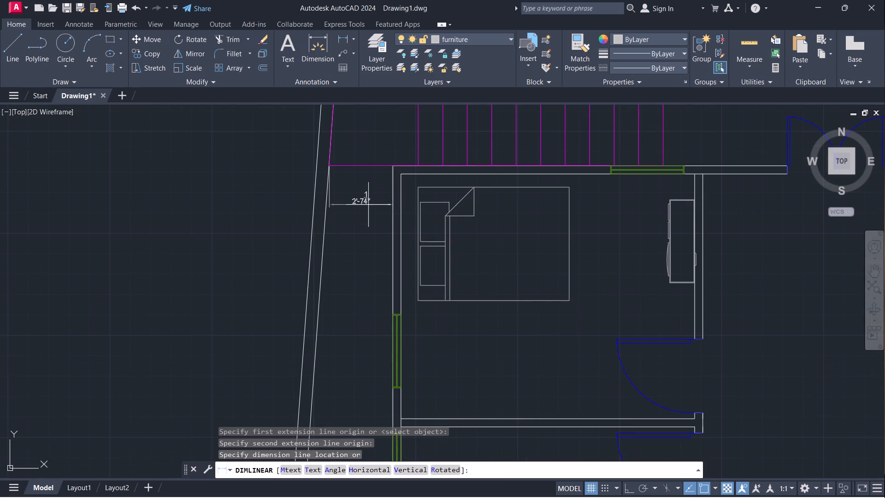
key(Escape)
scroll(368, 205, down, 2)
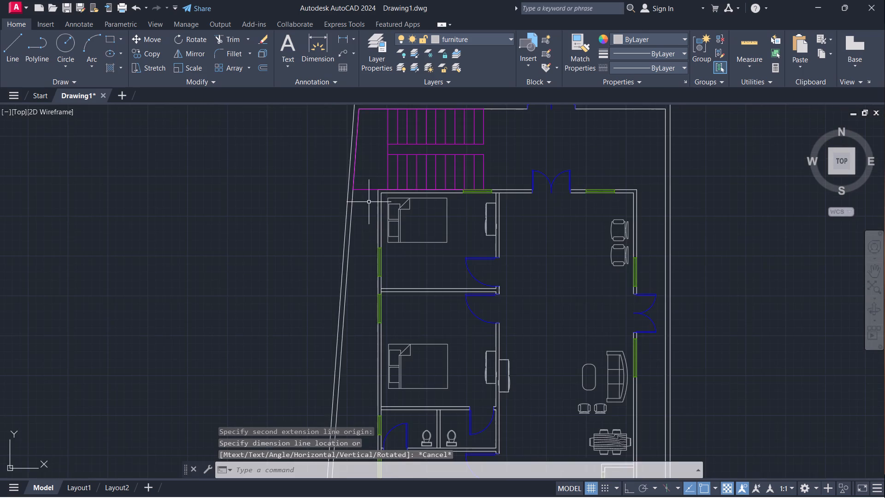
scroll(369, 202, down, 1)
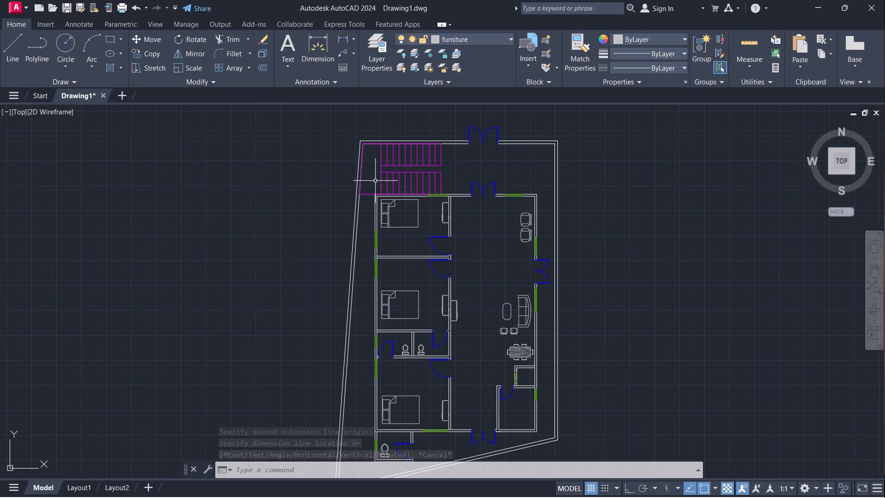
Examine the furnished house plan and the space between the house and its boundary walls.
scroll(375, 181, up, 3)
scroll(377, 162, down, 2)
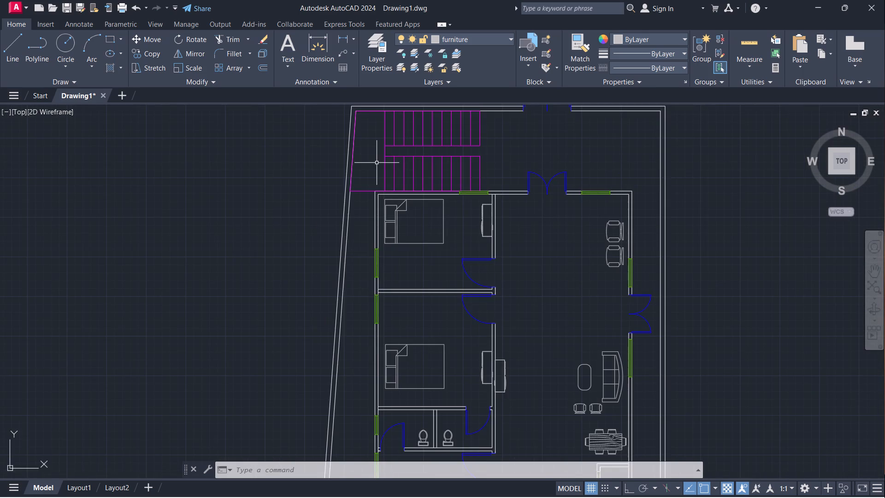
scroll(377, 163, down, 1)
scroll(424, 185, down, 1)
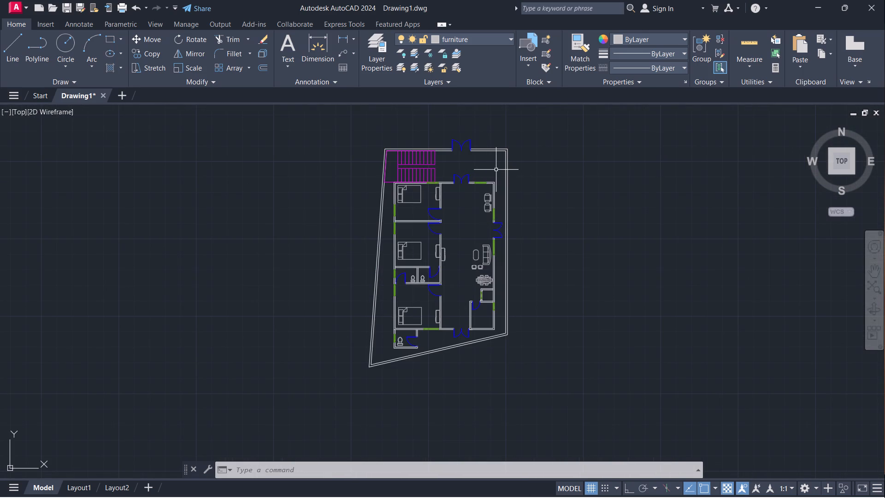
scroll(483, 196, up, 2)
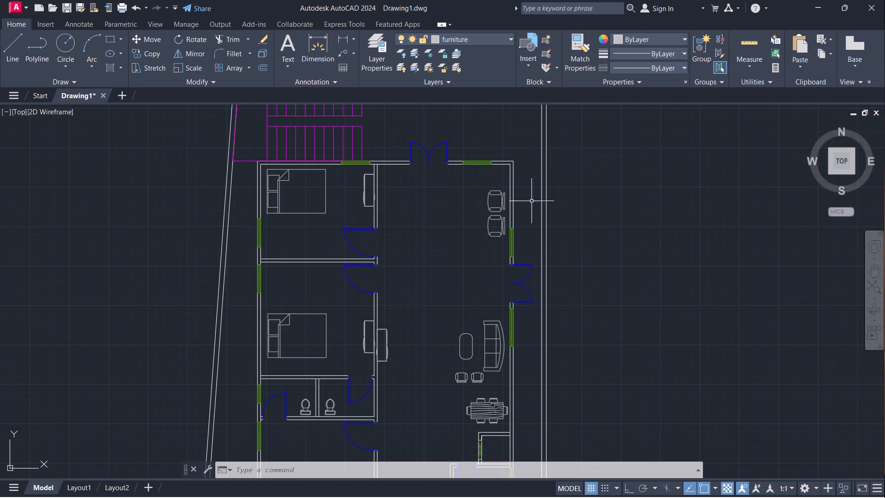
middle_drag(425, 206, 302, 183)
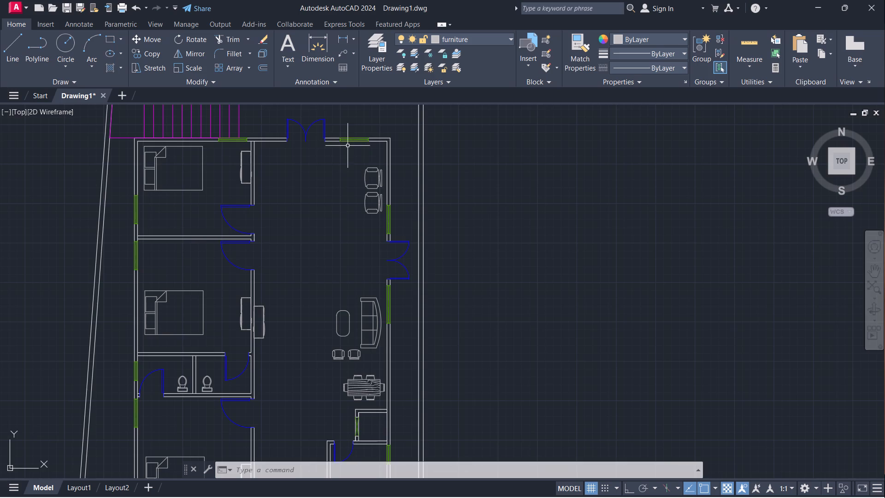
scroll(358, 227, down, 1)
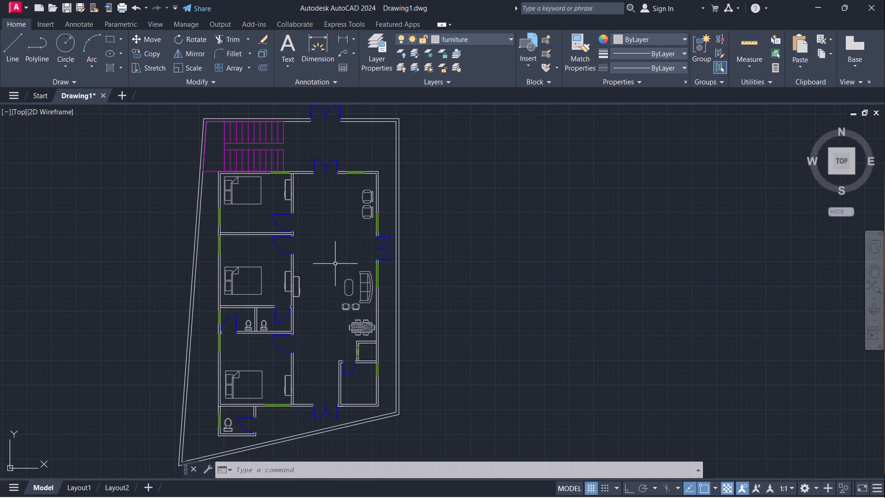
scroll(335, 264, up, 2)
scroll(341, 164, down, 1)
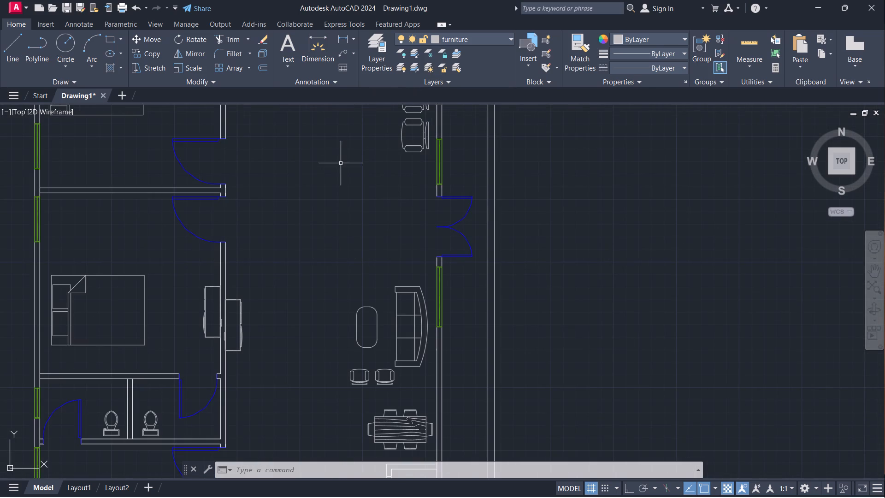
scroll(338, 169, down, 1)
middle_drag(340, 171, 383, 223)
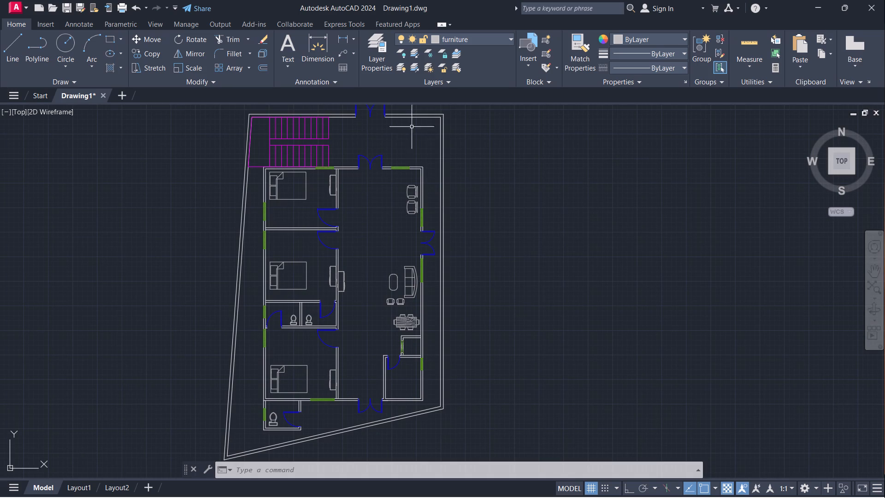
Create a layer named hatch with index color 253 and make it the current layer.
click(375, 47)
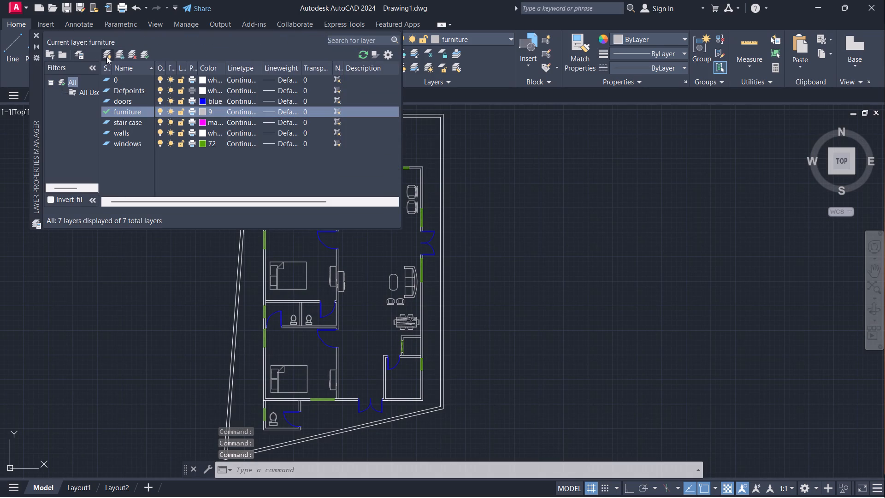
click(106, 56)
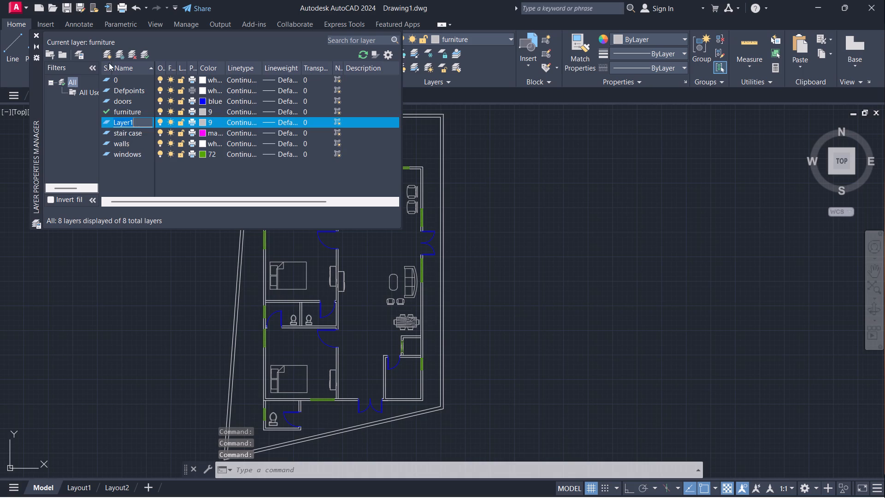
key(BackSpace)
text(hatch)
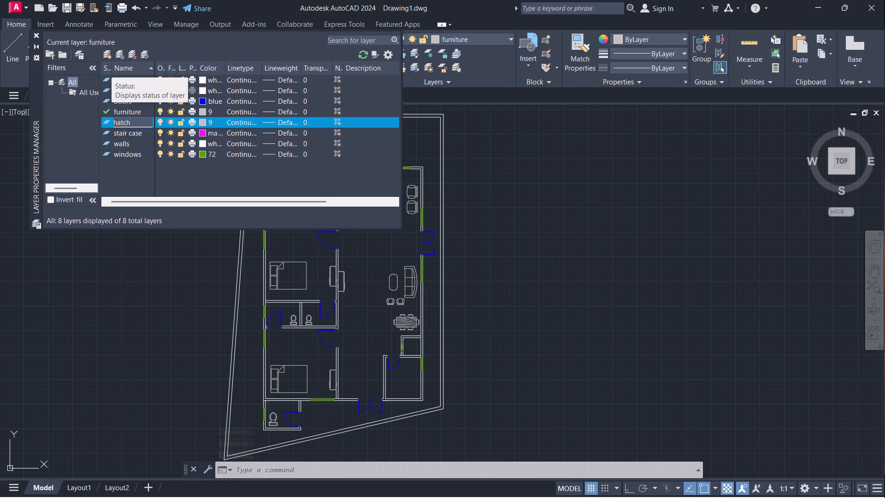
click(199, 122)
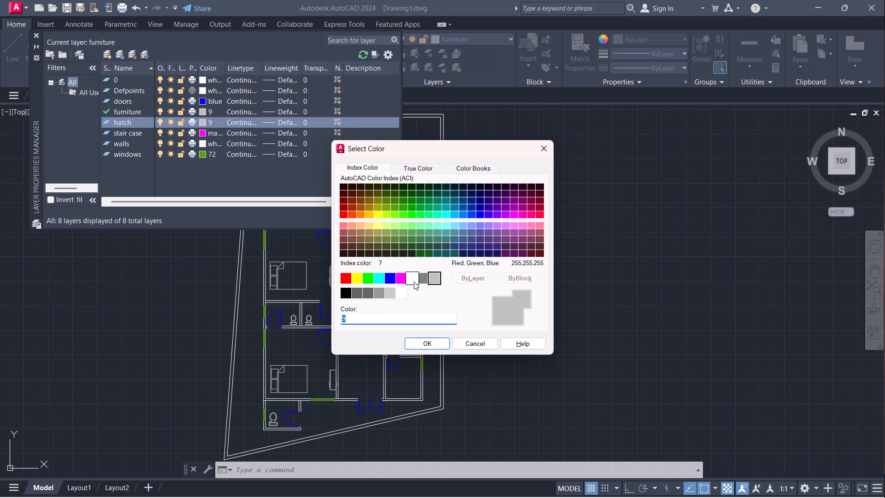
click(432, 275)
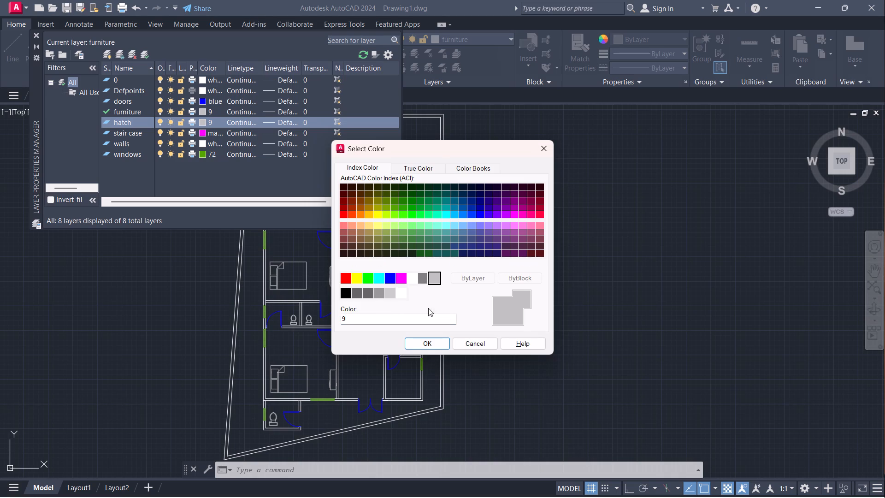
click(394, 294)
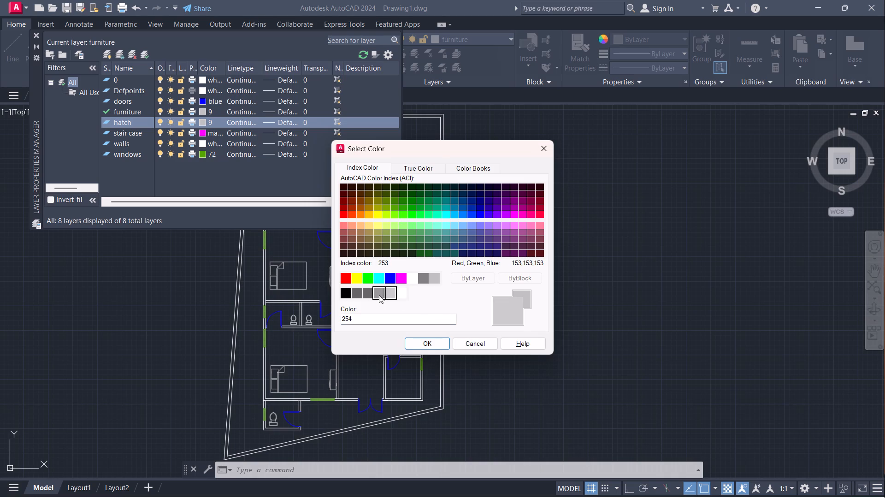
click(379, 295)
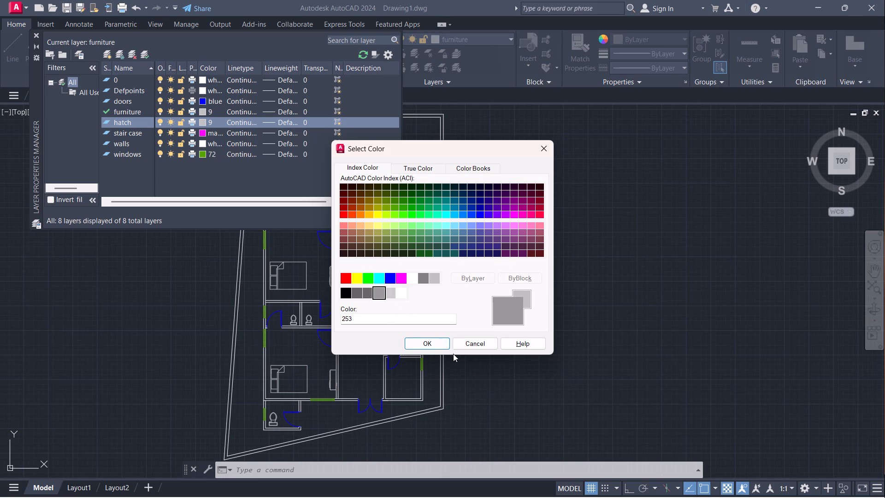
click(444, 345)
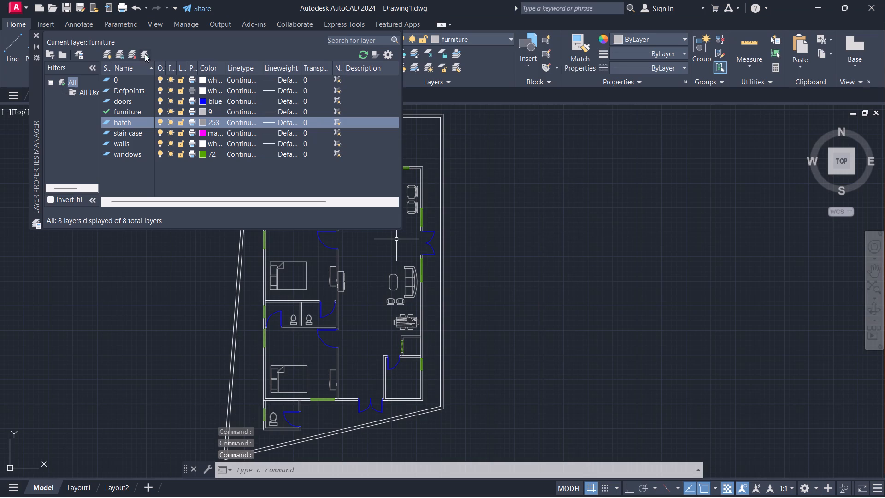
click(145, 53)
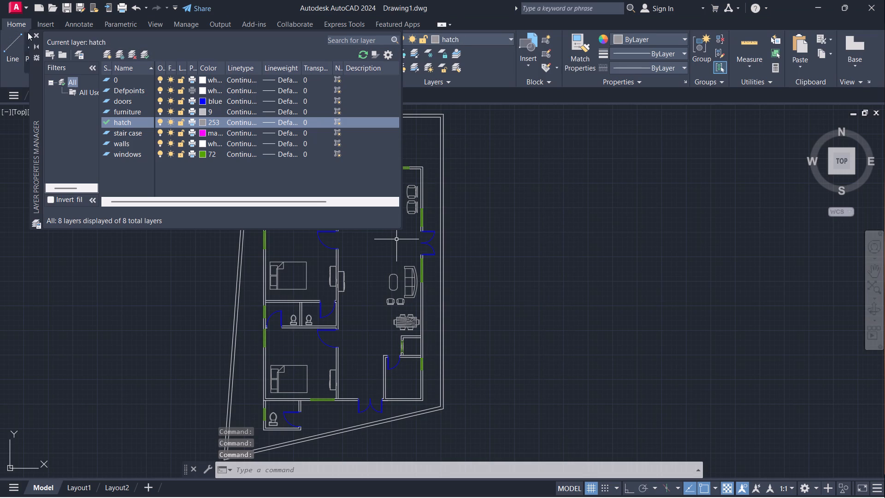
click(31, 32)
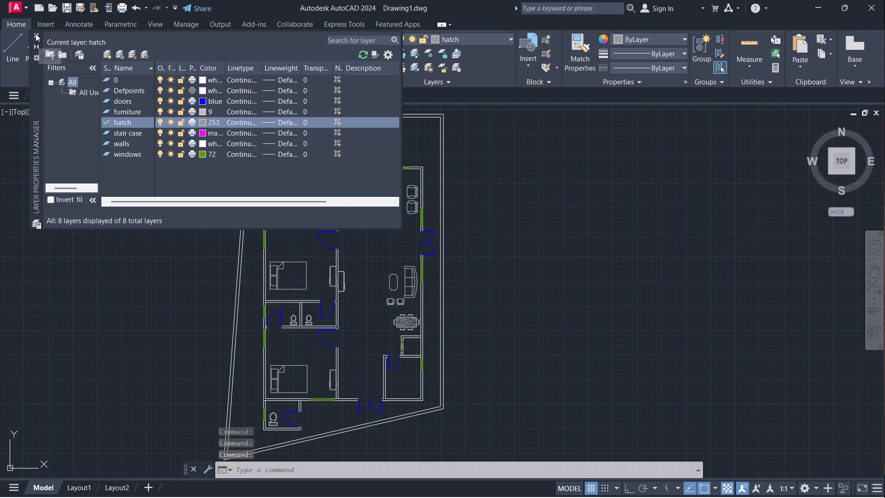
click(35, 34)
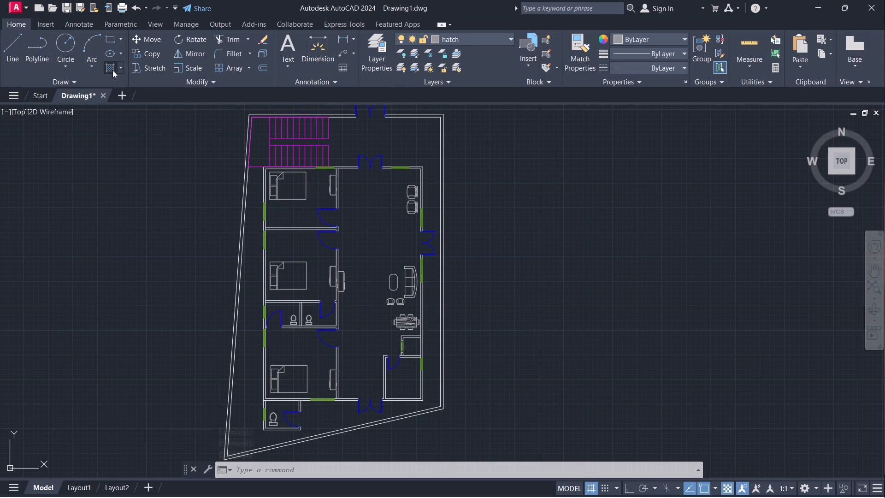
Start an ANSI32 hatch and fill the house's north wall segments, including both corners, and the north bedroom's east wall.
click(108, 68)
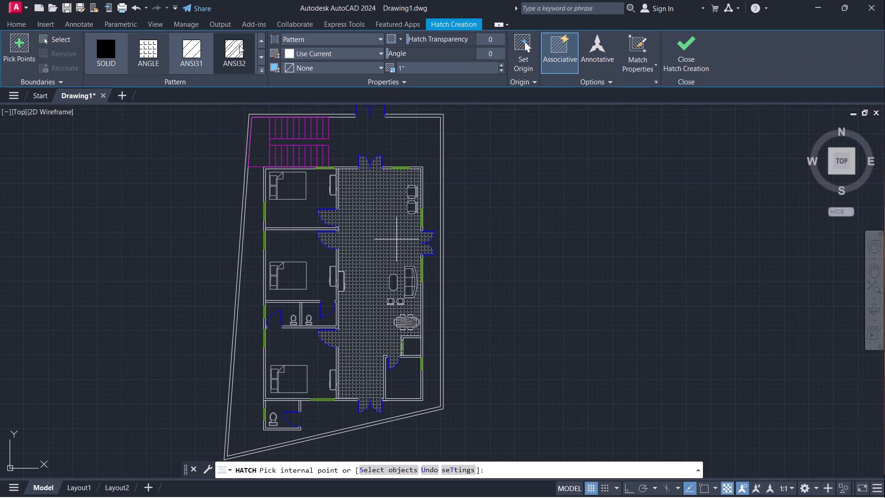
click(236, 45)
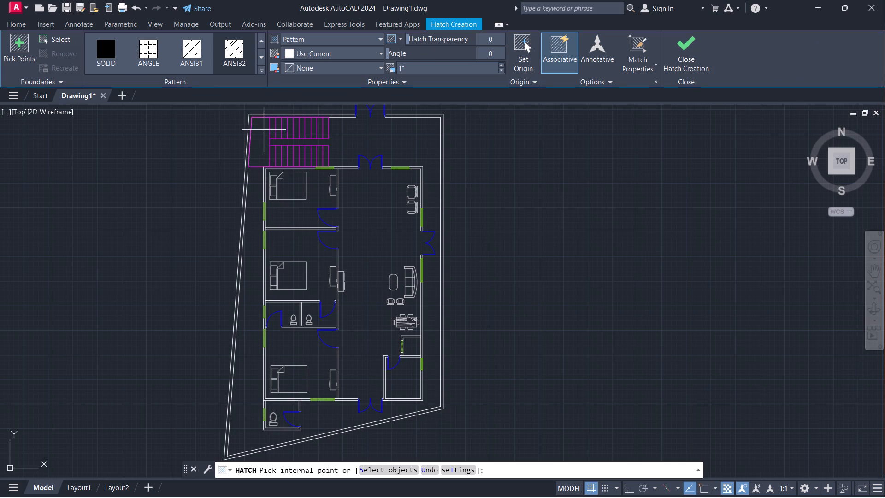
scroll(272, 126, up, 2)
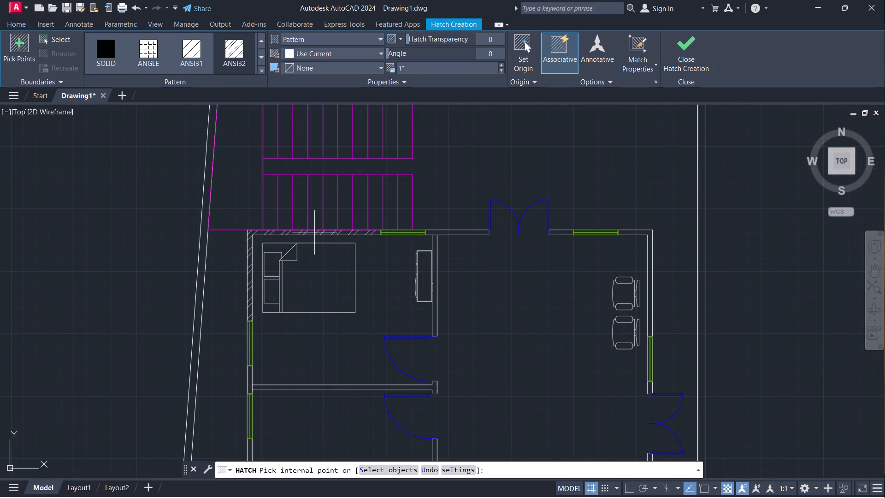
click(314, 232)
click(456, 233)
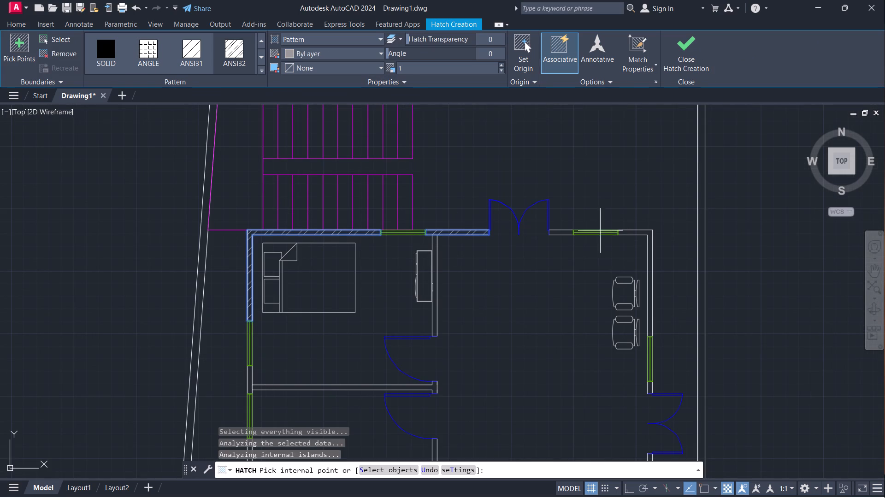
click(563, 232)
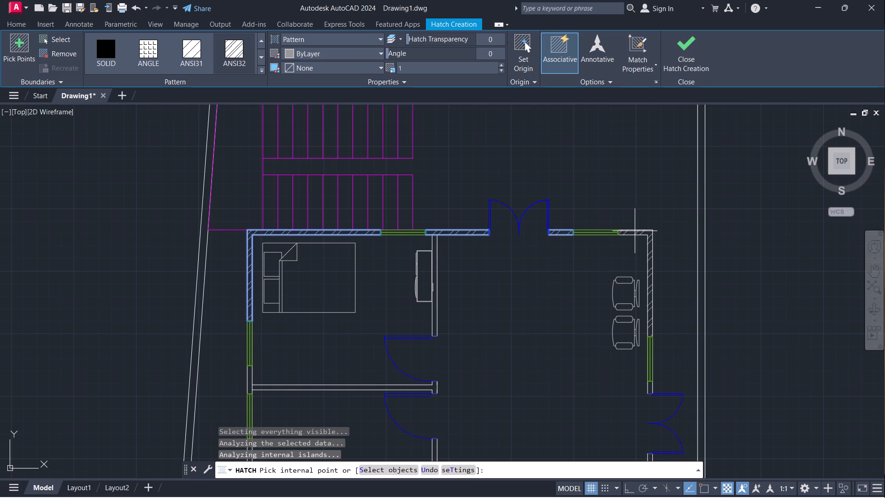
click(635, 231)
click(436, 253)
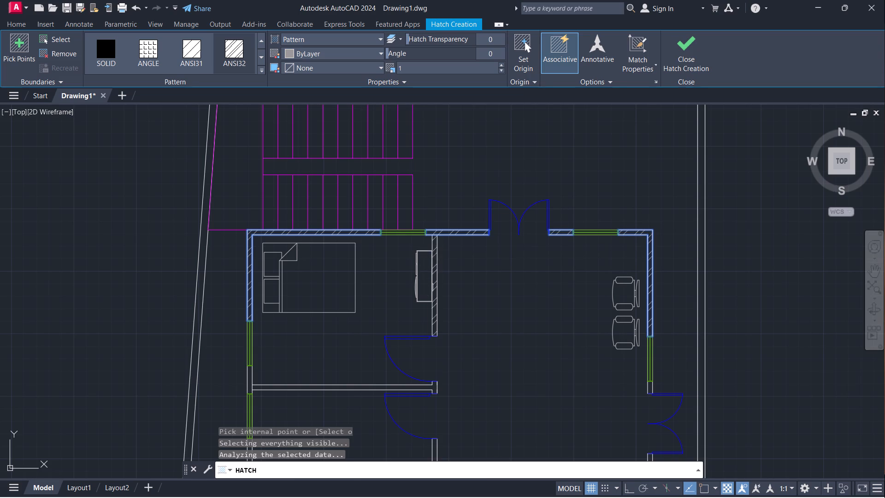
Hatch the west wall segment between the two upper bedroom windows and the partition between the north and middle bedrooms.
scroll(458, 267, down, 2)
scroll(388, 323, up, 3)
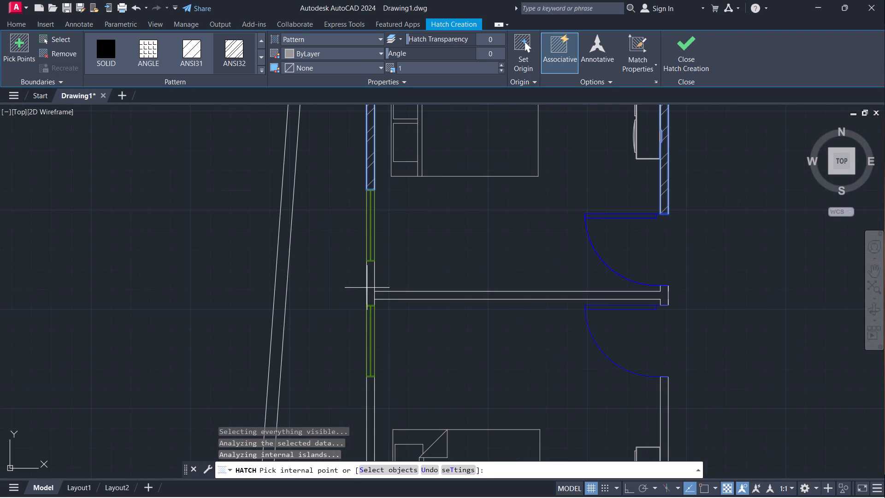
click(369, 290)
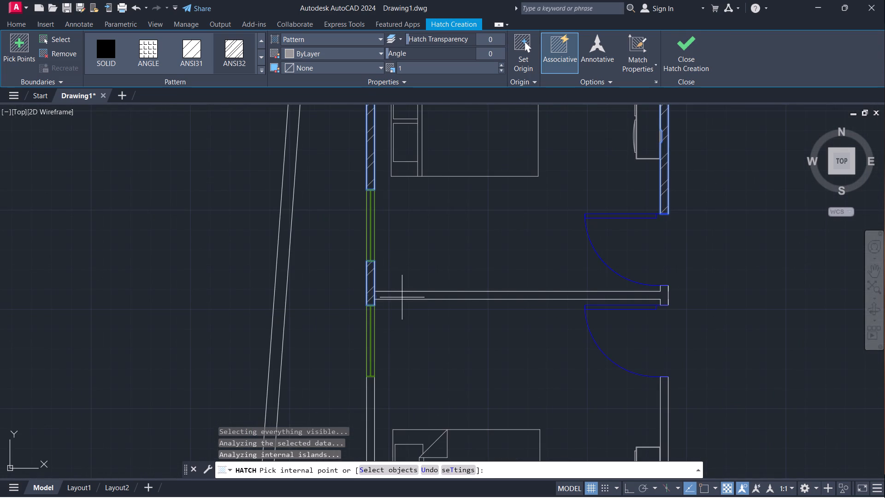
click(403, 296)
Hatch the middle bedroom's south, west and east walls, including the connected walls around the bathrooms.
scroll(469, 277, down, 2)
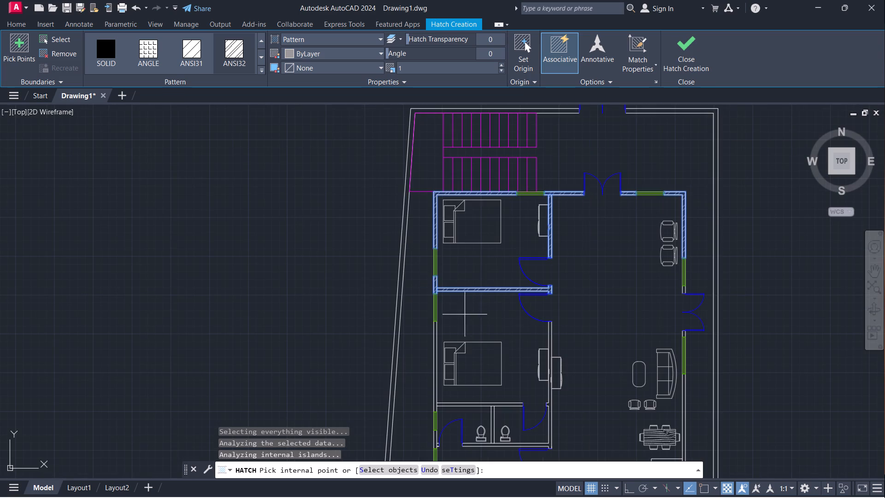
middle_drag(478, 323, 391, 242)
scroll(350, 259, up, 3)
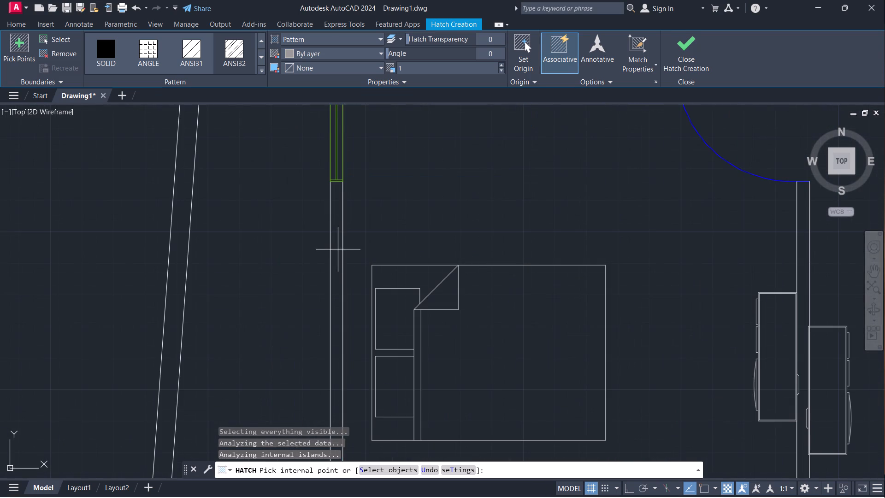
scroll(341, 247, down, 1)
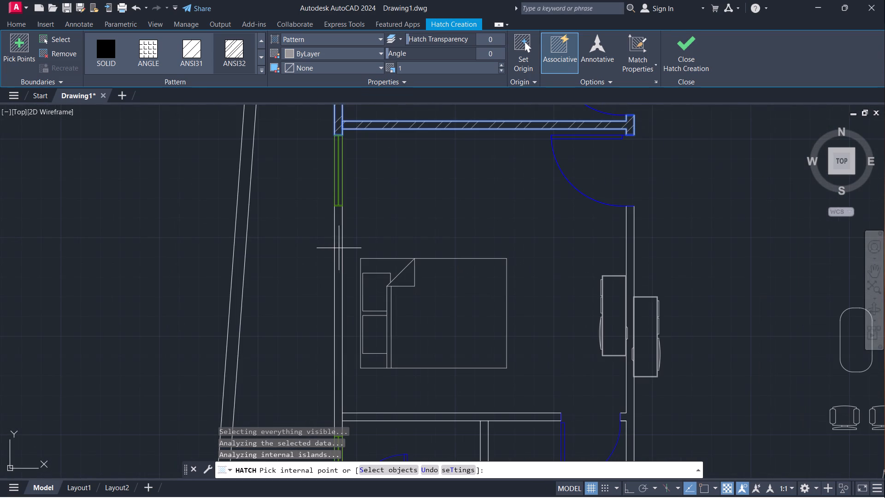
scroll(347, 254, down, 1)
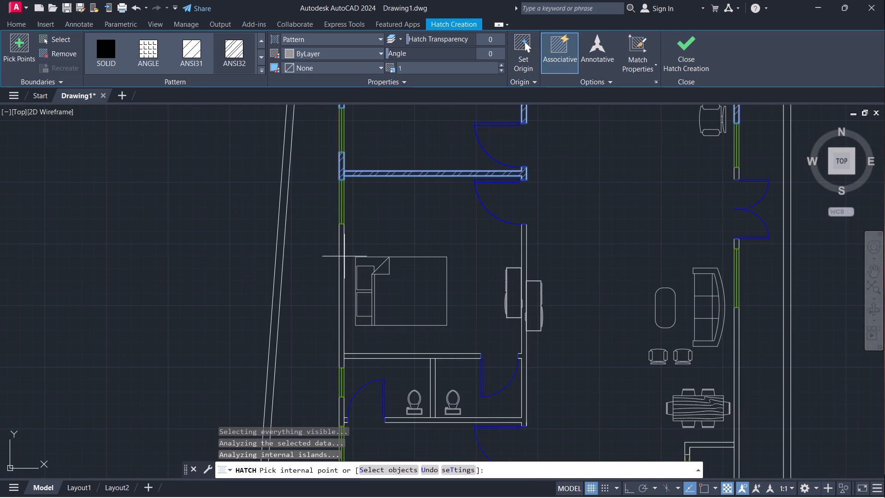
click(392, 356)
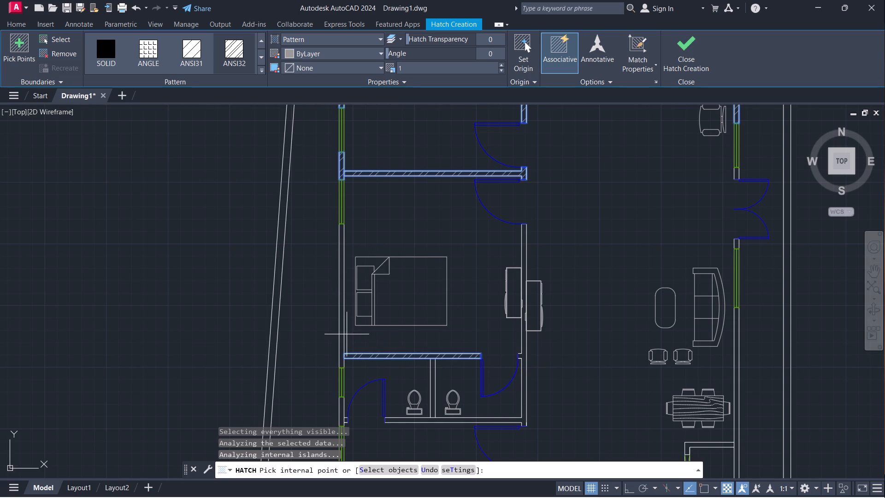
click(340, 336)
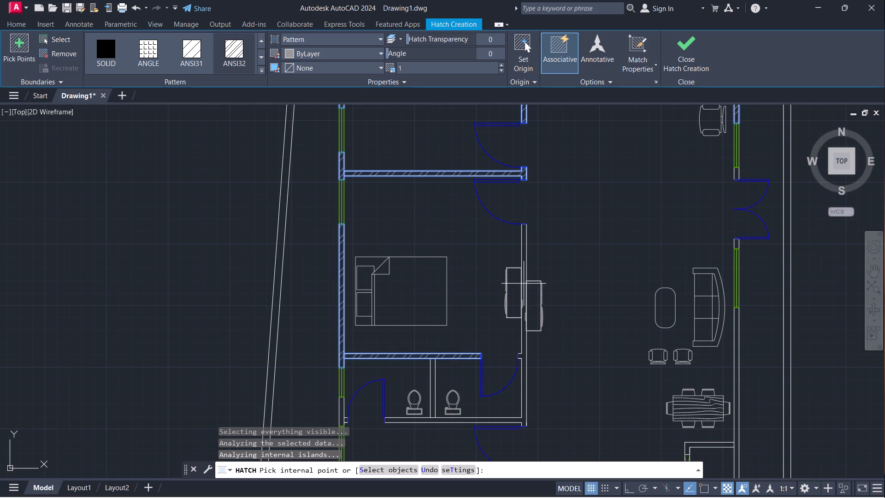
click(524, 284)
Hatch the west wall segment between the bathroom and south bedroom windows, plus the short wall stub beside the west bathroom's door.
scroll(540, 374, down, 1)
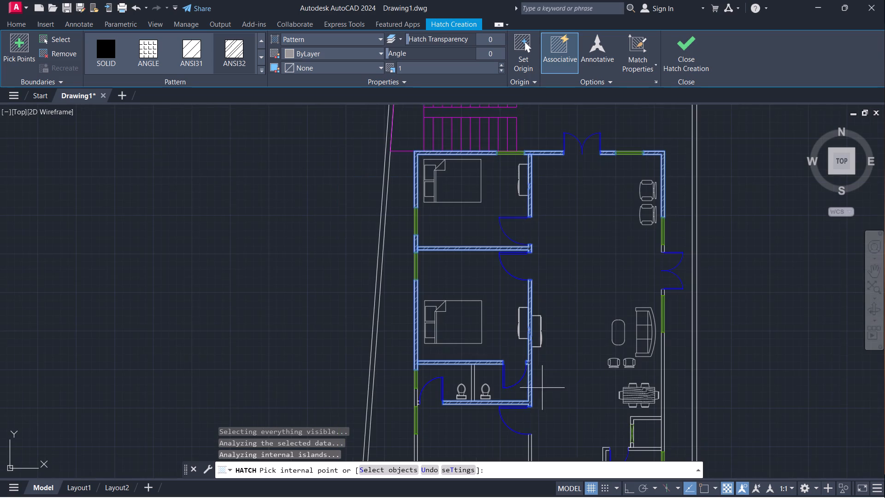
middle_drag(542, 399, 497, 308)
scroll(402, 344, up, 2)
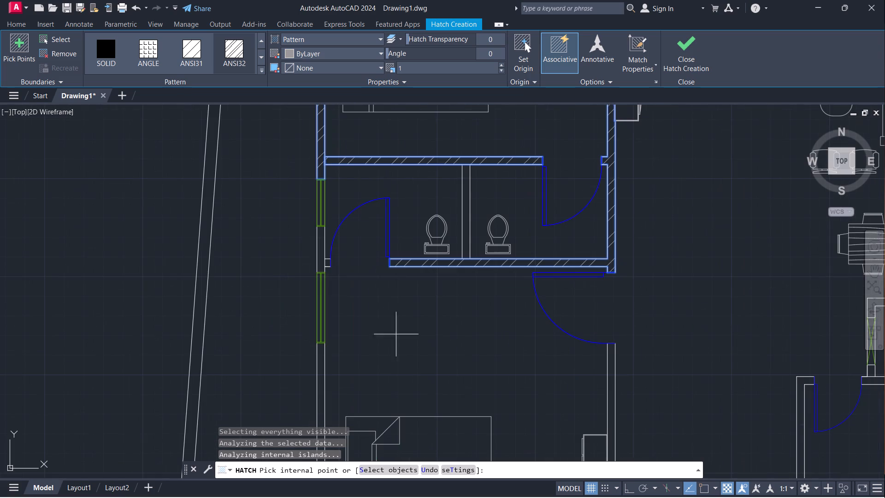
click(320, 252)
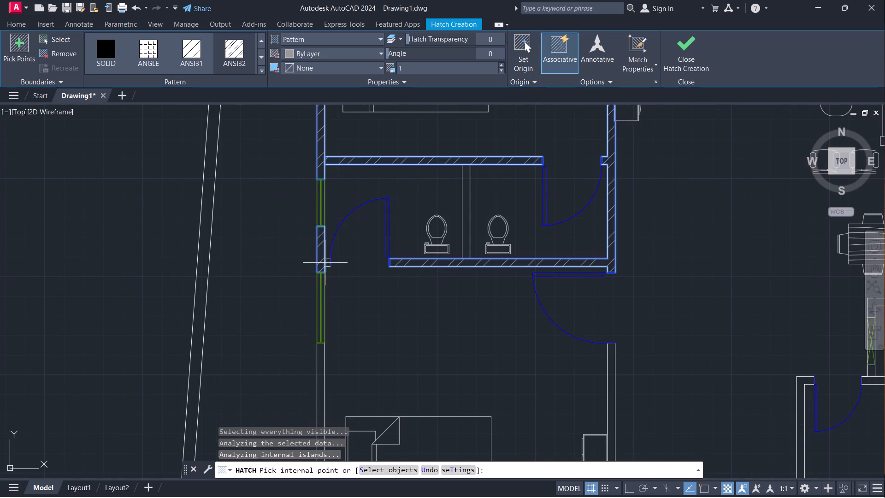
click(328, 266)
Hatch the south bedroom's east wall and its connected west and south walls up to the south window.
middle_drag(366, 339, 445, 227)
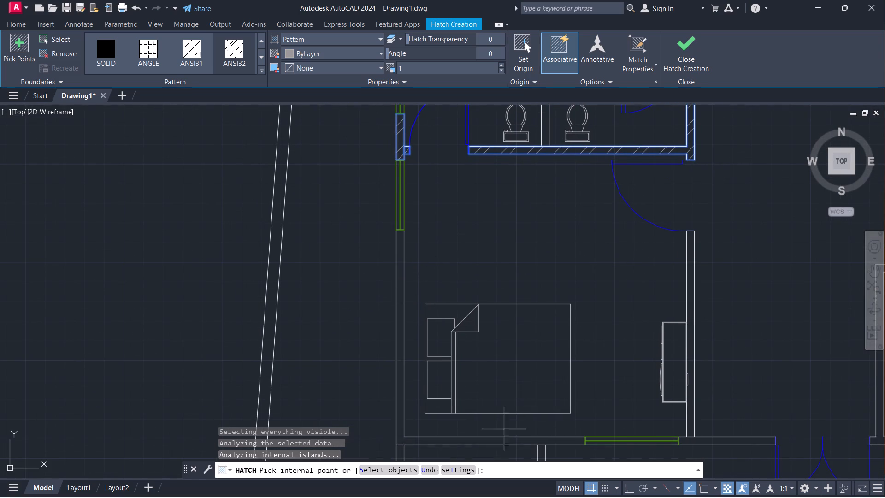
scroll(508, 423, down, 1)
middle_drag(568, 448, 496, 397)
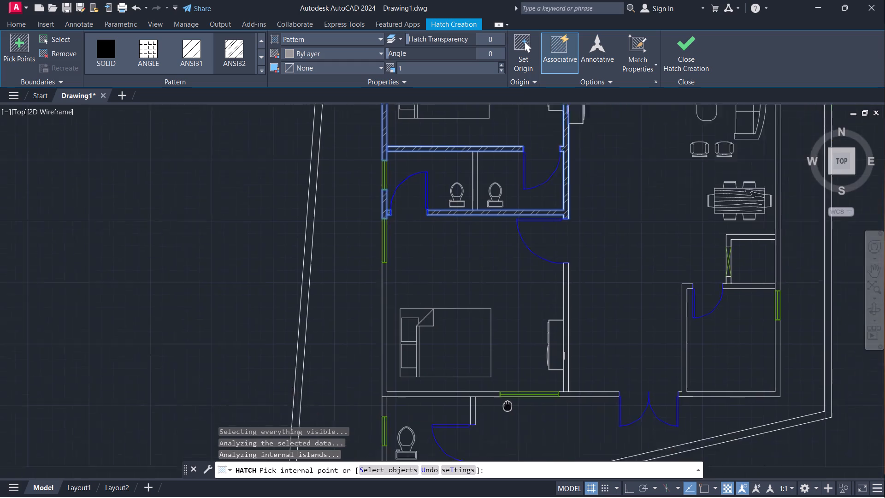
middle_drag(496, 397, 462, 376)
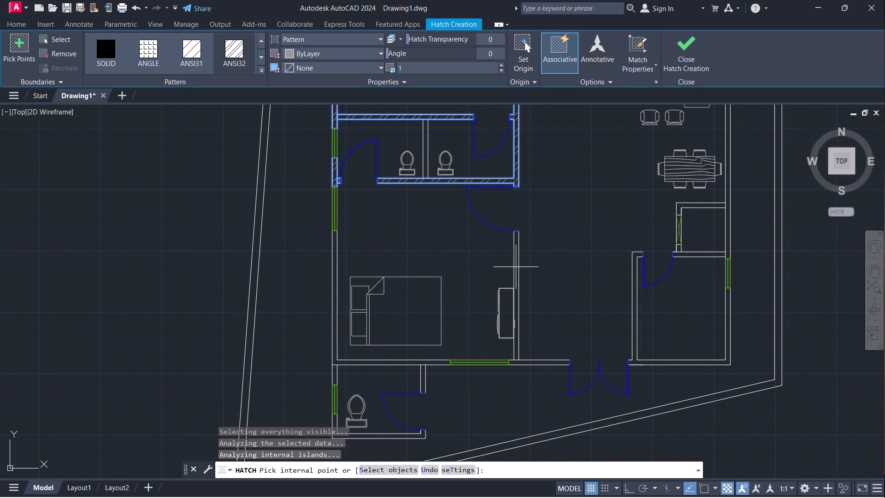
click(516, 268)
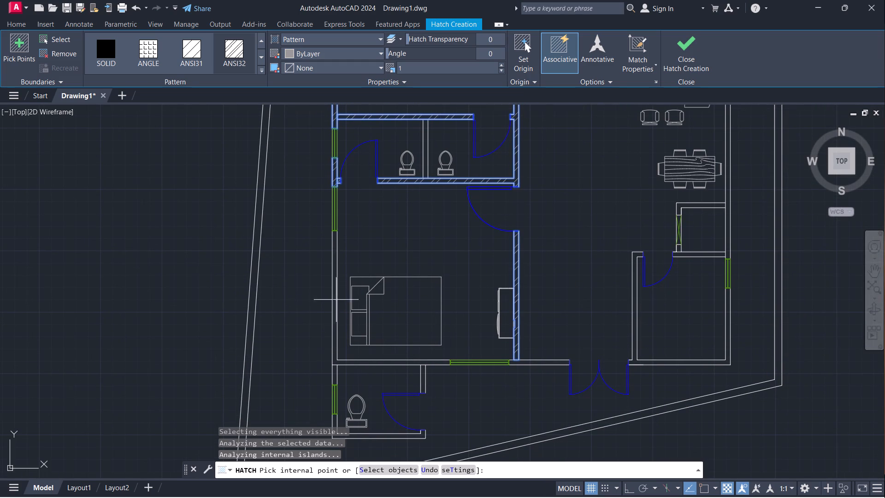
scroll(391, 255, down, 2)
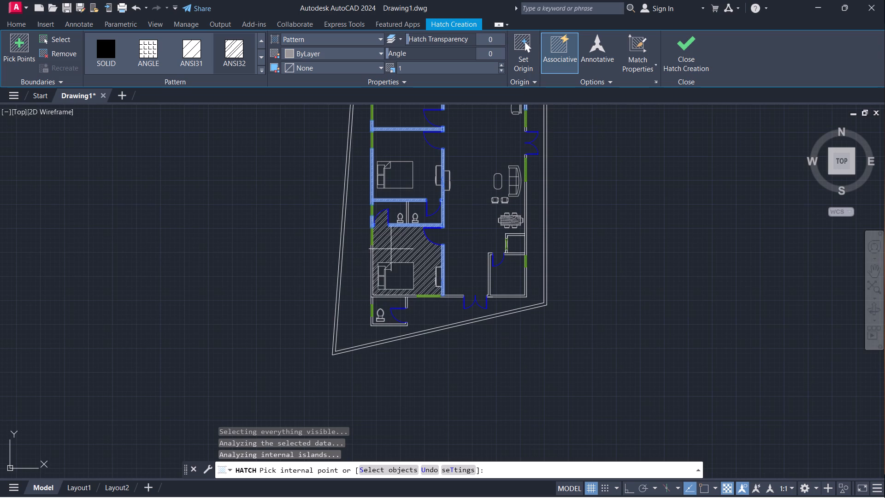
scroll(360, 264, up, 4)
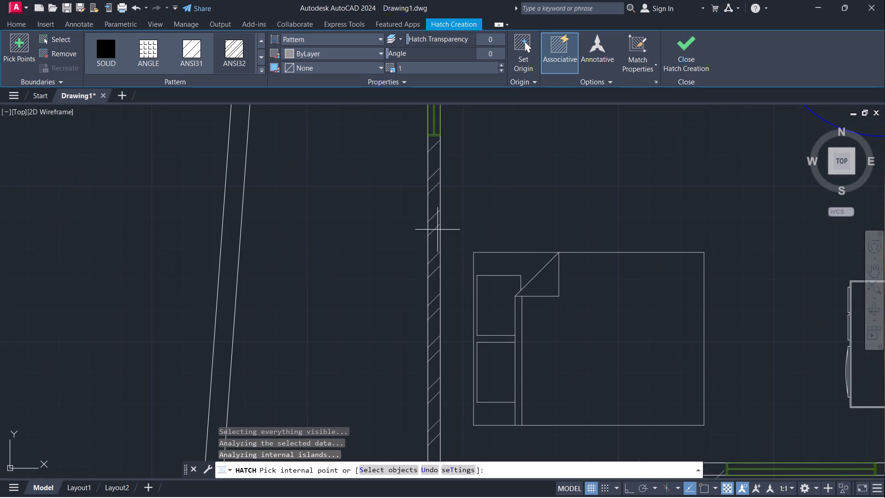
scroll(437, 230, down, 1)
click(436, 229)
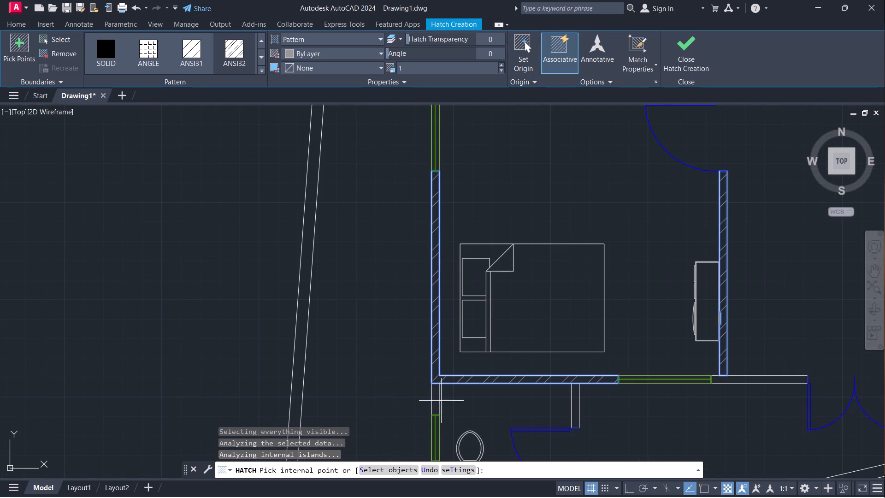
Hatch the walls of the small toilet room at the house's southwest corner, on both sides of its window and door.
click(433, 397)
scroll(323, 275, down, 2)
scroll(393, 384, up, 3)
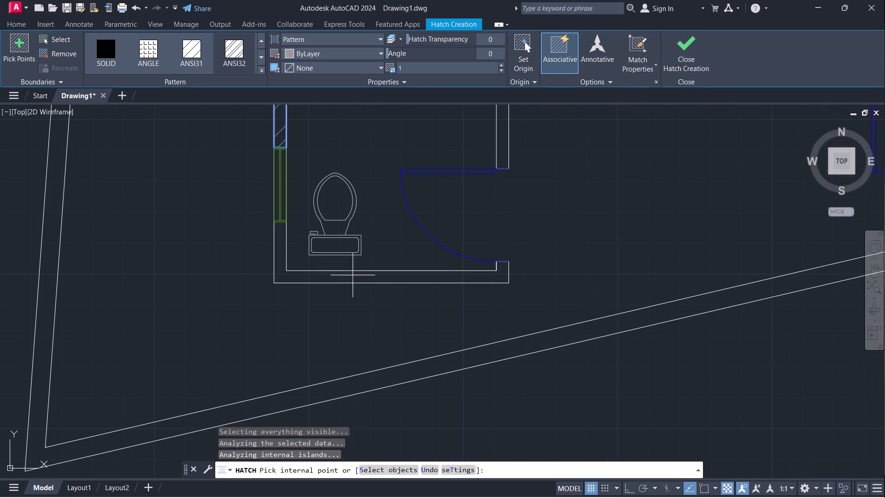
scroll(460, 247, down, 1)
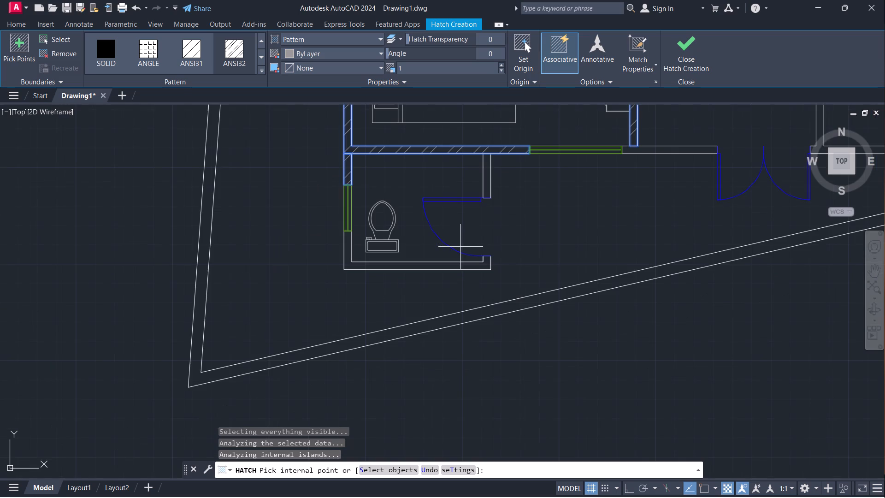
scroll(481, 171, down, 1)
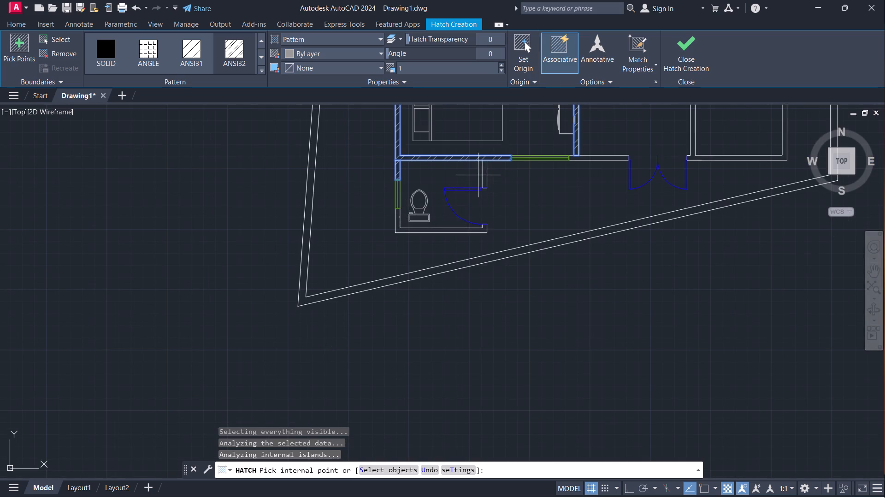
click(486, 172)
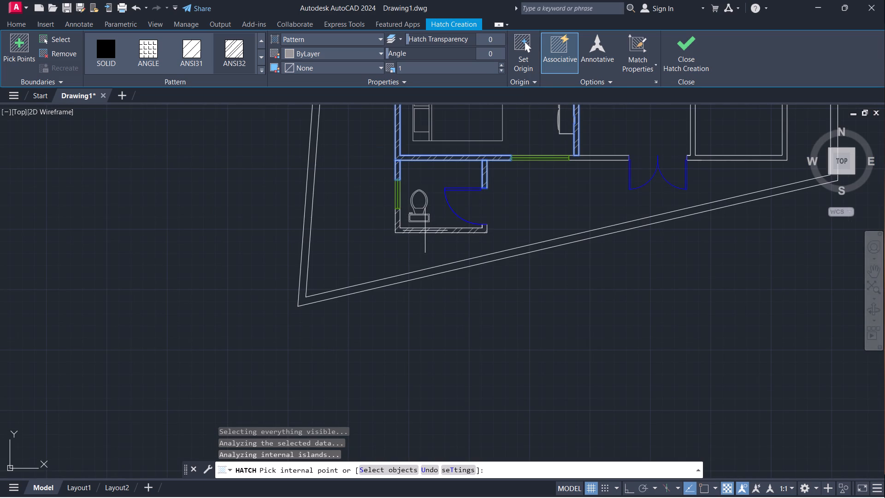
click(425, 231)
Hatch the south wall between the window and double door, and the walls of the southeast room and the small room north of it.
scroll(557, 232, down, 1)
middle_drag(550, 218, 214, 328)
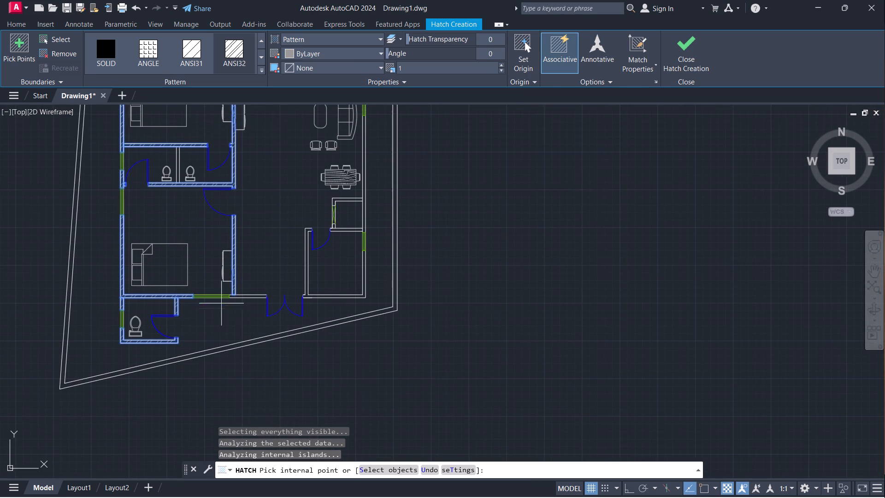
scroll(266, 307, up, 2)
click(221, 280)
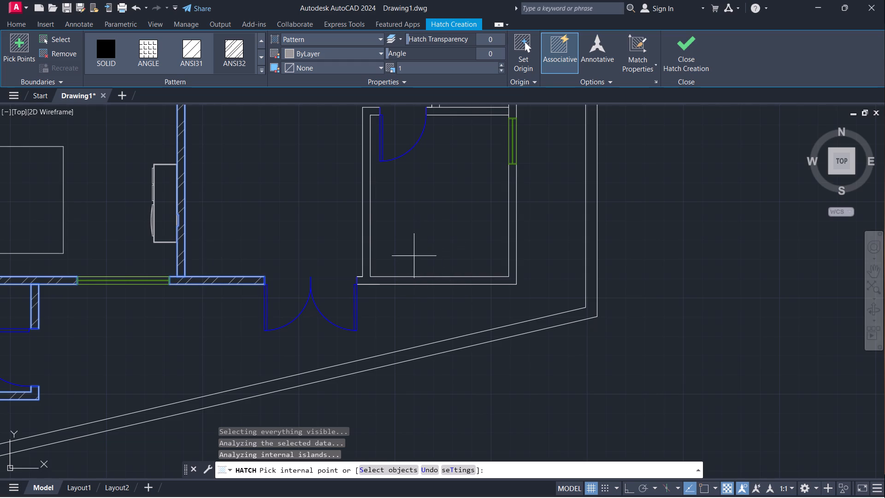
scroll(447, 258, down, 1)
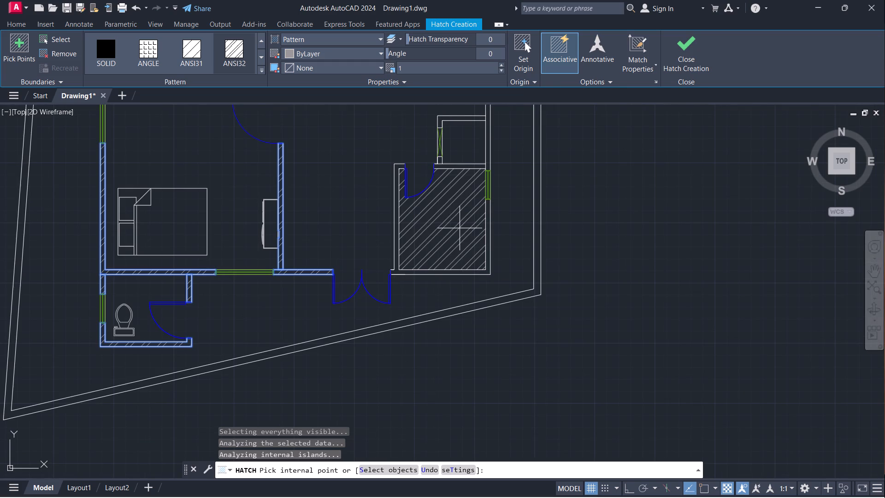
click(442, 273)
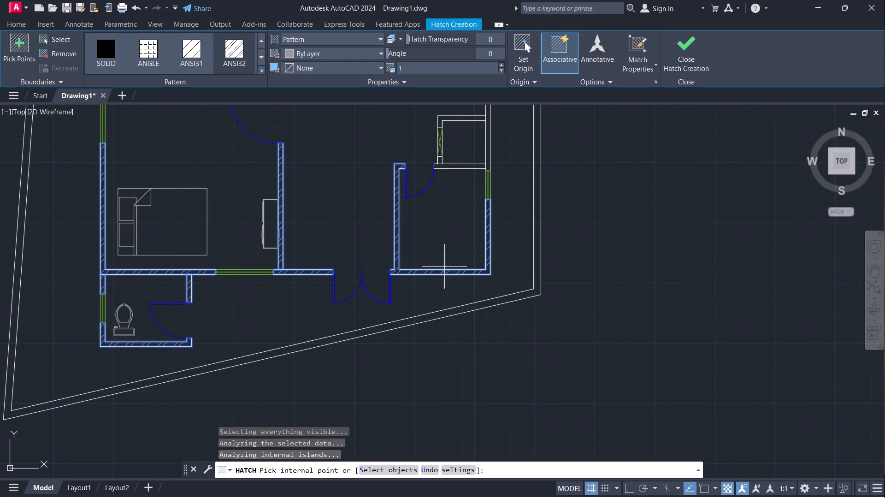
click(464, 166)
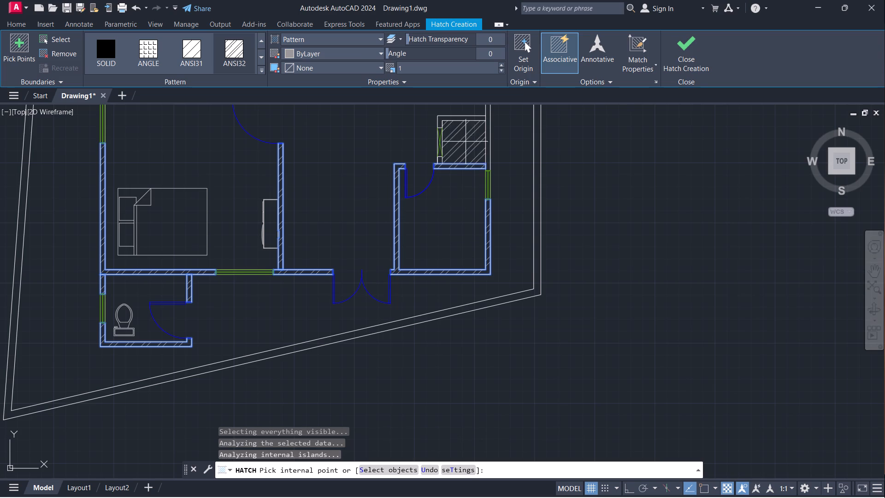
click(461, 119)
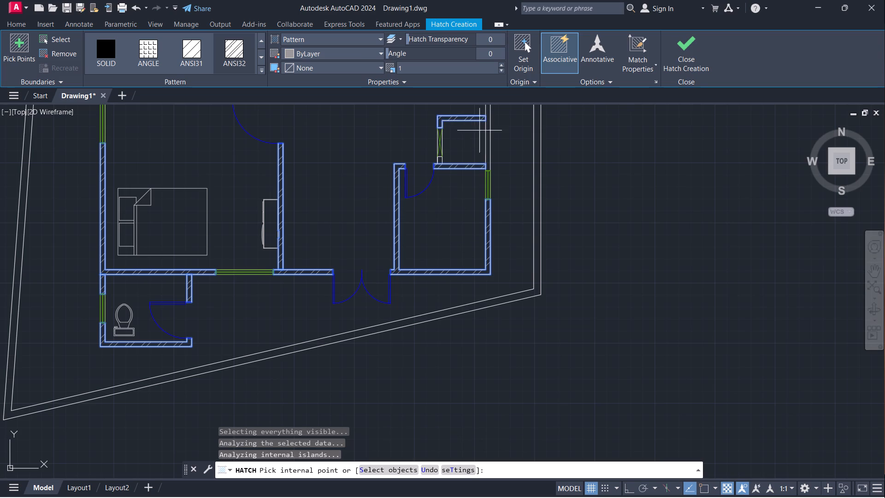
Hatch the east exterior wall beside the dining area and the short wall pieces on both sides of the east double door.
scroll(499, 161, down, 1)
middle_drag(500, 164, 424, 333)
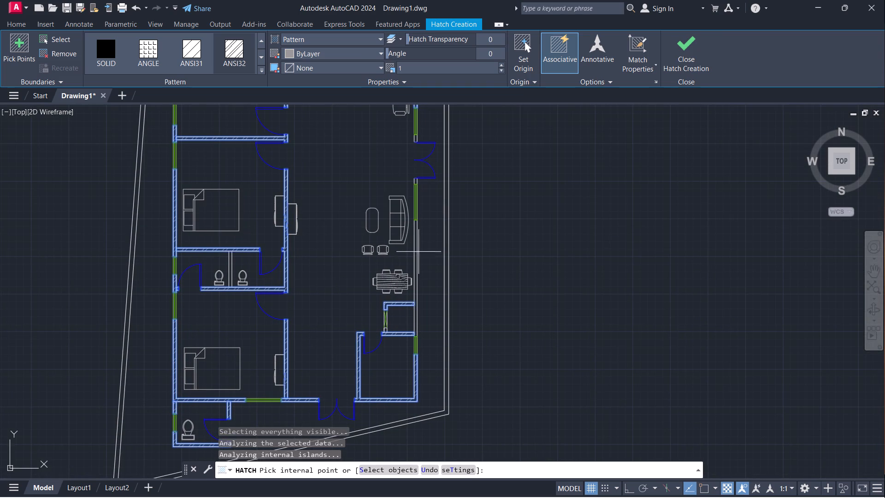
click(415, 254)
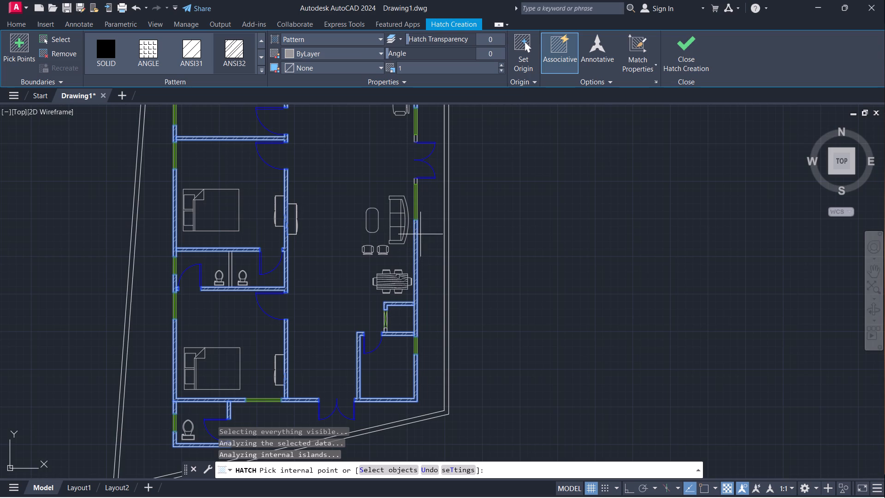
scroll(420, 234, down, 1)
scroll(424, 184, up, 3)
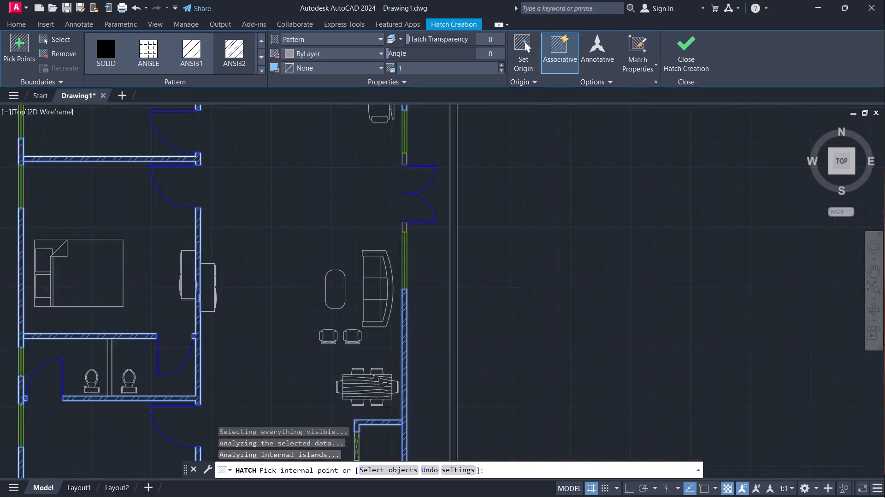
click(392, 252)
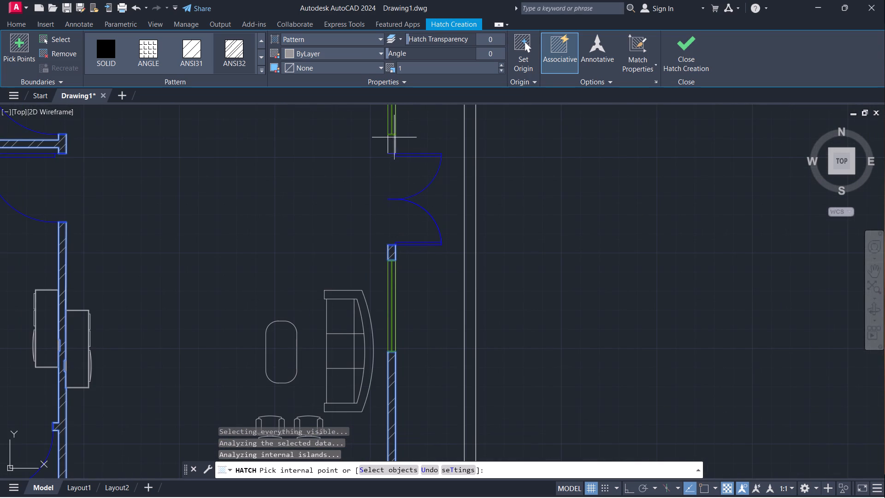
click(392, 143)
Hatch the partition between the two adjoining bathrooms and finish the wall hatch.
scroll(454, 203, down, 2)
scroll(490, 224, down, 1)
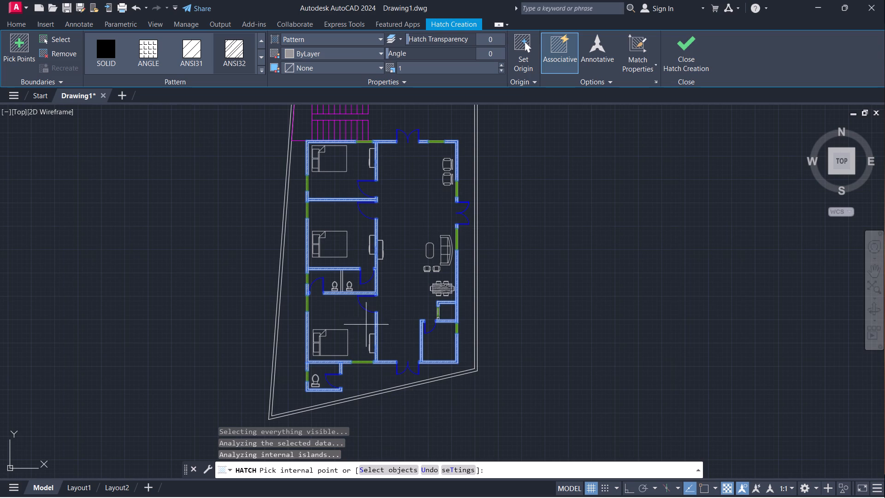
scroll(340, 285, up, 3)
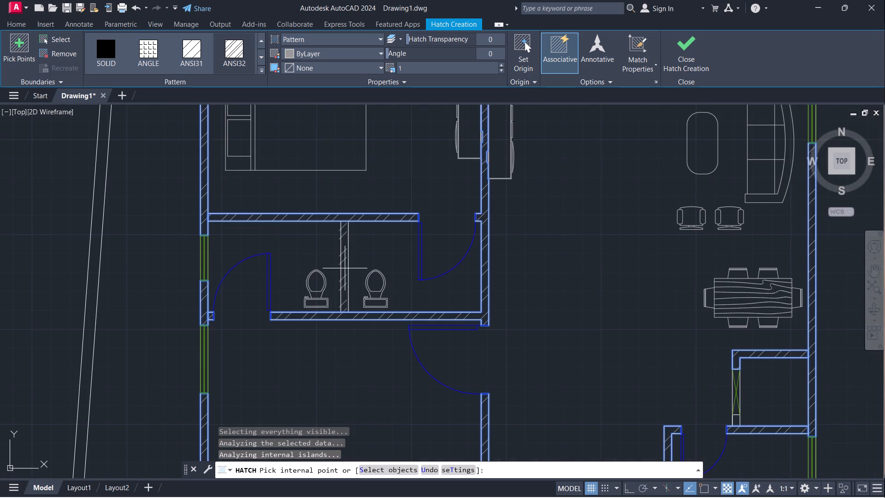
click(347, 269)
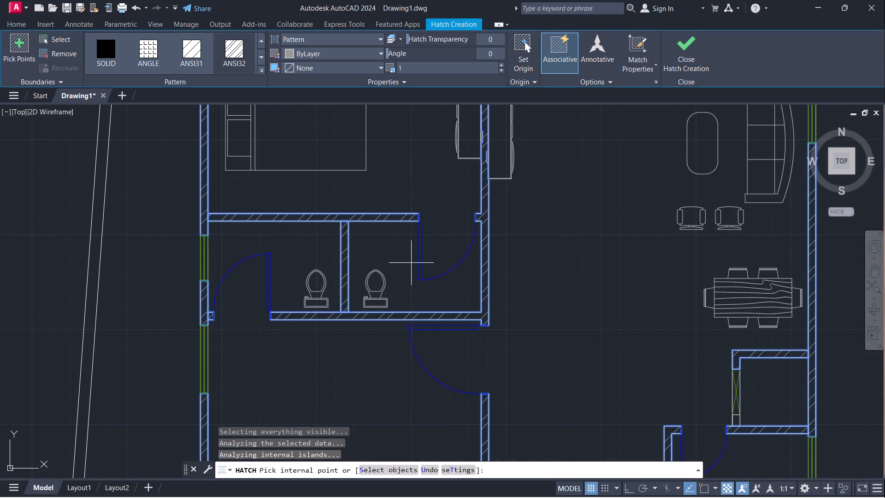
scroll(588, 237, down, 3)
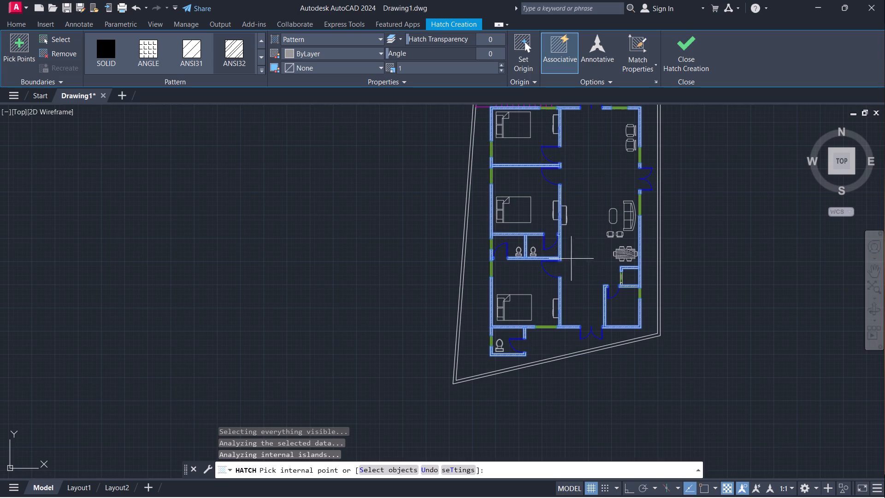
middle_drag(588, 240, 496, 314)
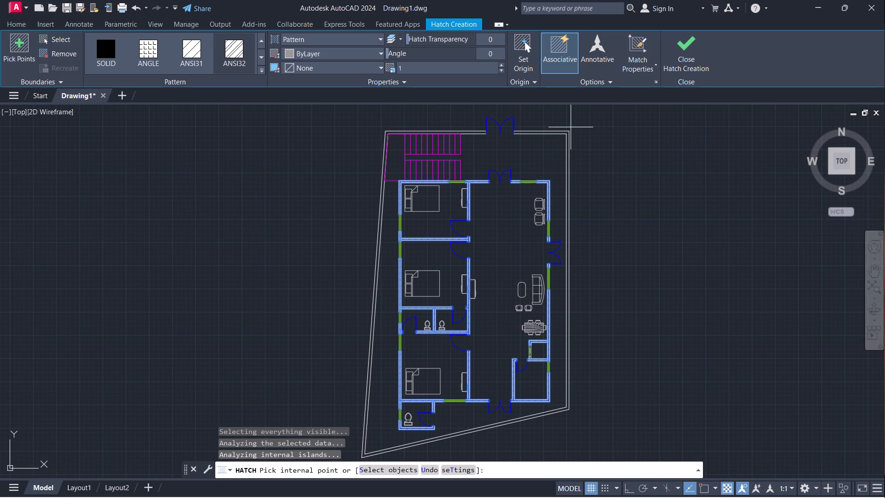
click(671, 62)
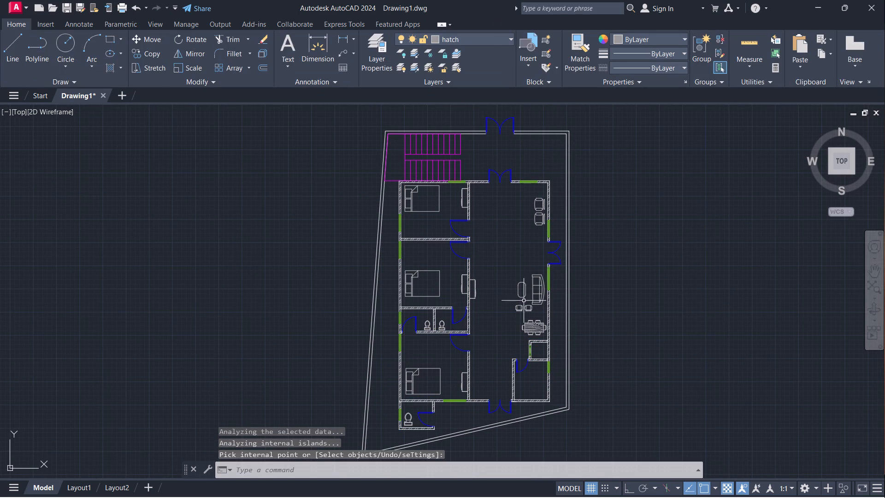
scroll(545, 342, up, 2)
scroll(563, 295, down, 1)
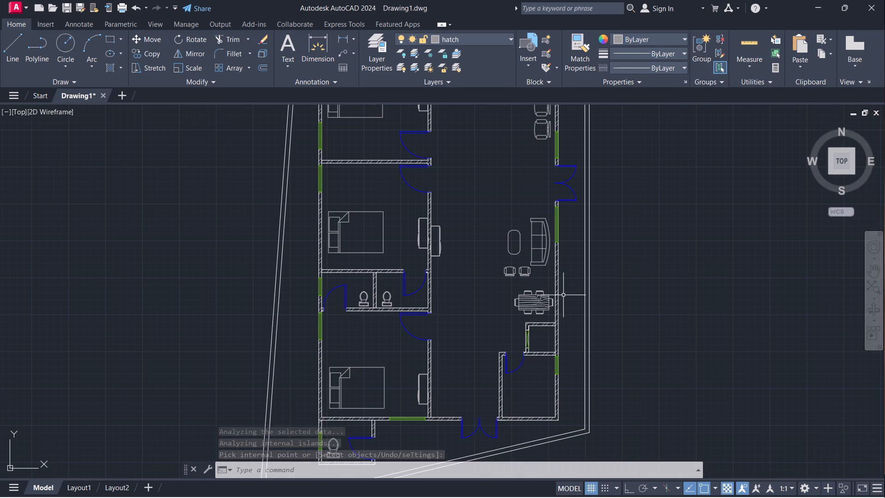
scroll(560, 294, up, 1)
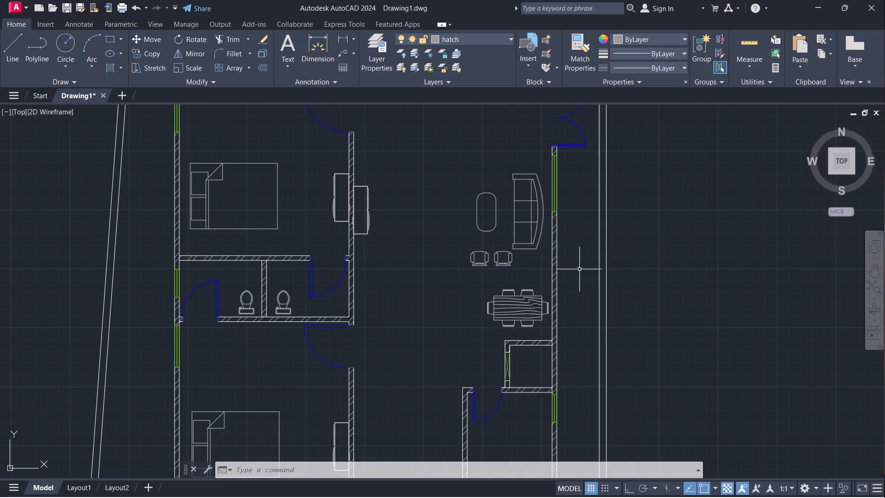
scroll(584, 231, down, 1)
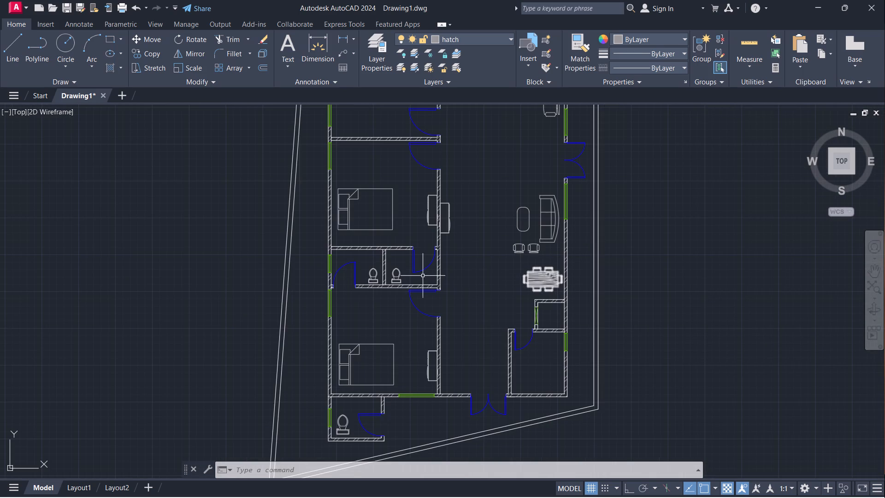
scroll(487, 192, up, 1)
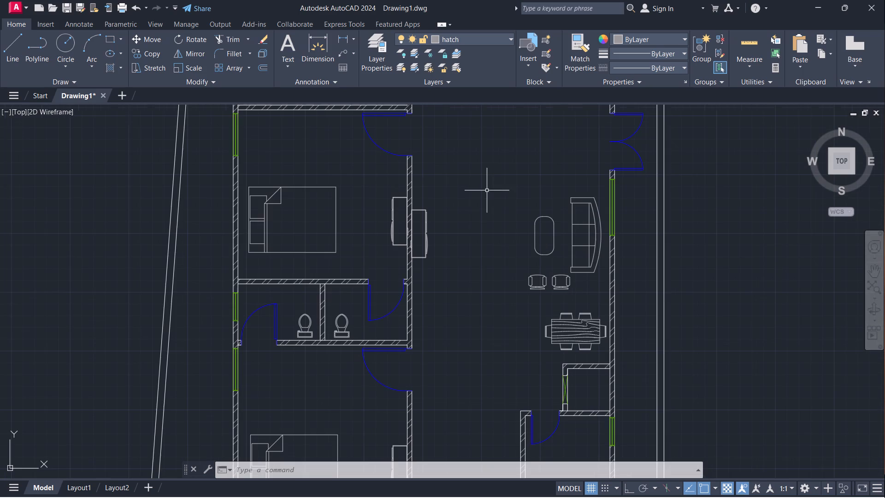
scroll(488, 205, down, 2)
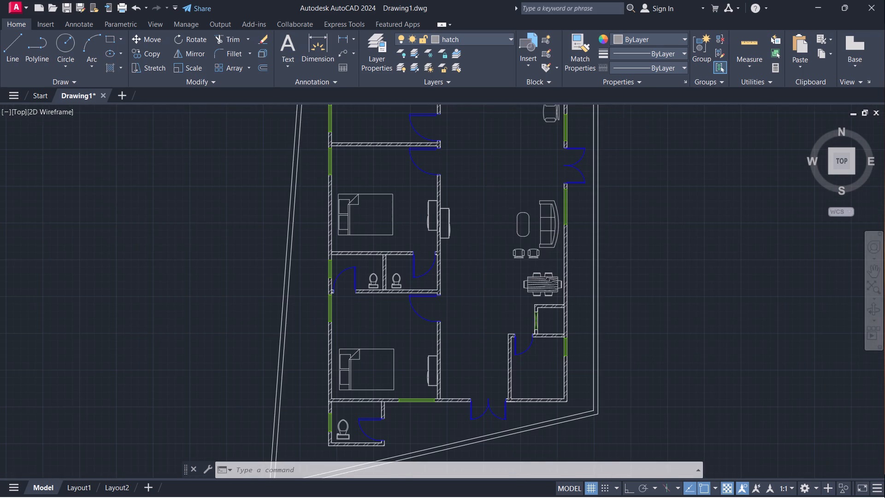
On the stair case layer, draw two crossing diagonal lines between the corners of the gap separating the two stair flights.
middle_drag(489, 195, 456, 233)
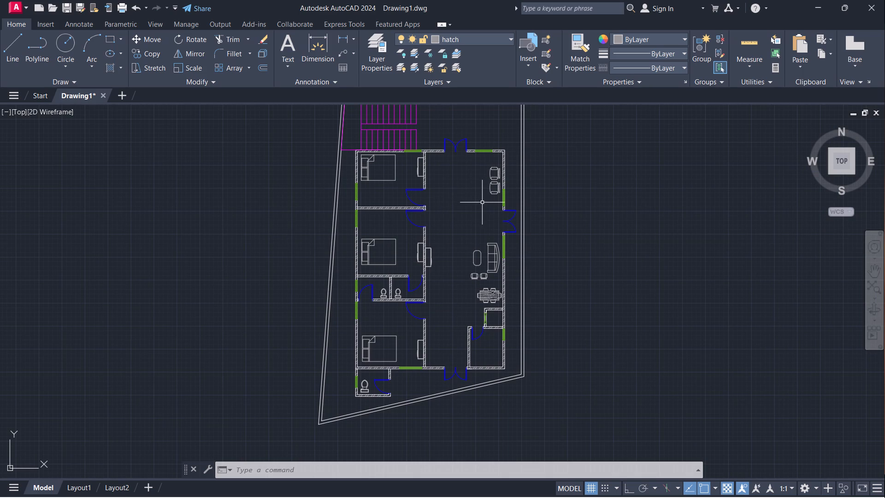
scroll(484, 267, up, 1)
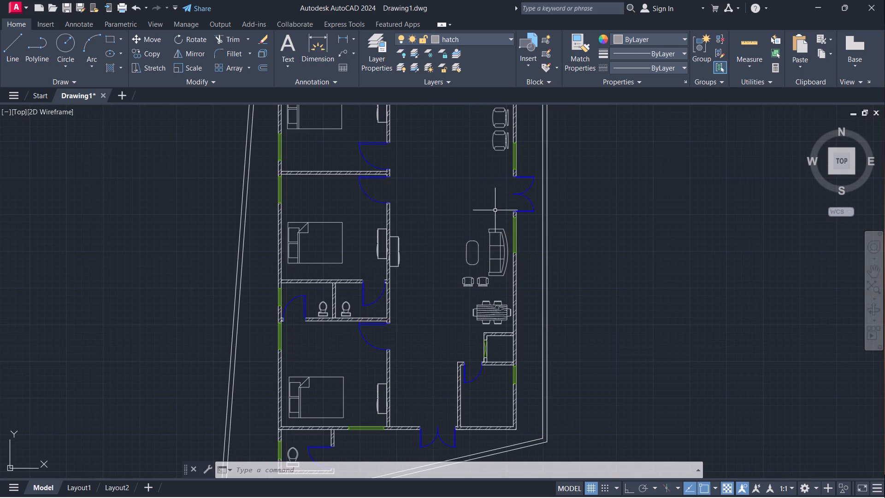
scroll(485, 190, down, 1)
middle_drag(463, 170, 410, 258)
scroll(386, 204, up, 2)
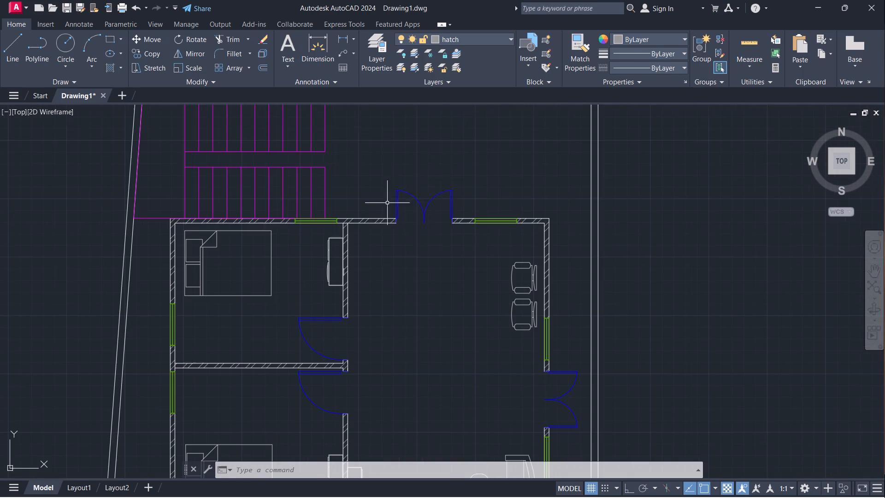
middle_drag(462, 160, 537, 231)
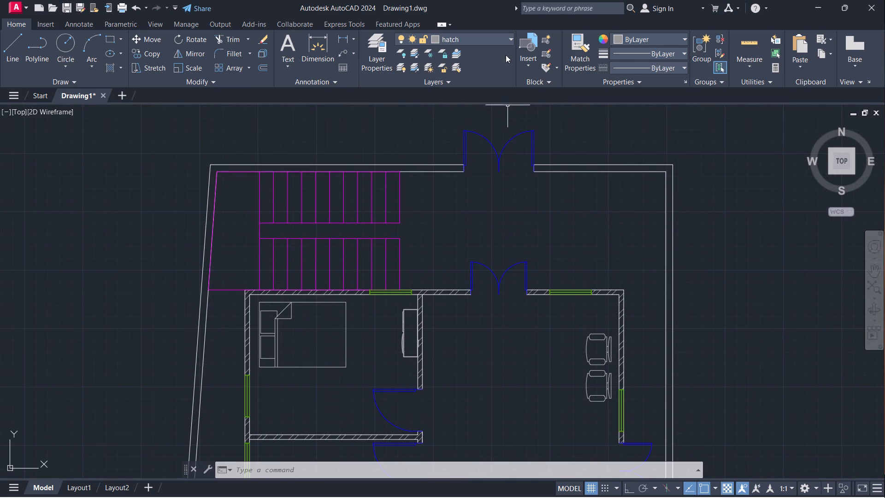
click(498, 37)
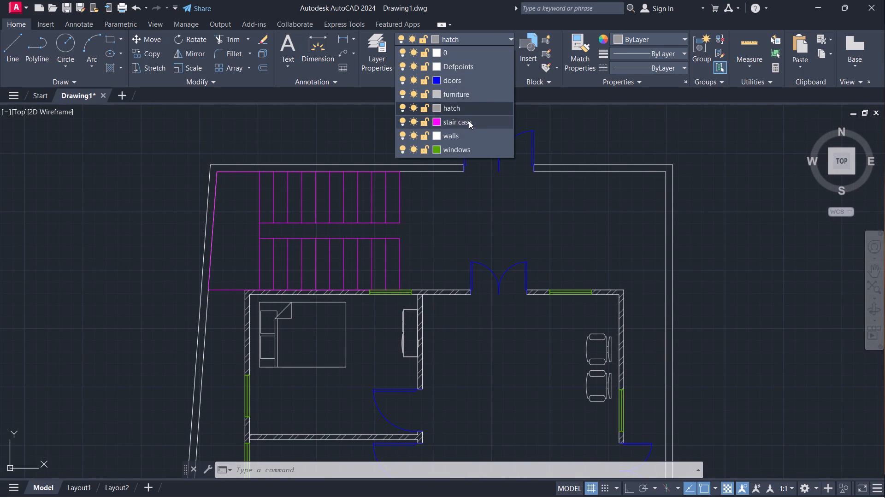
click(469, 121)
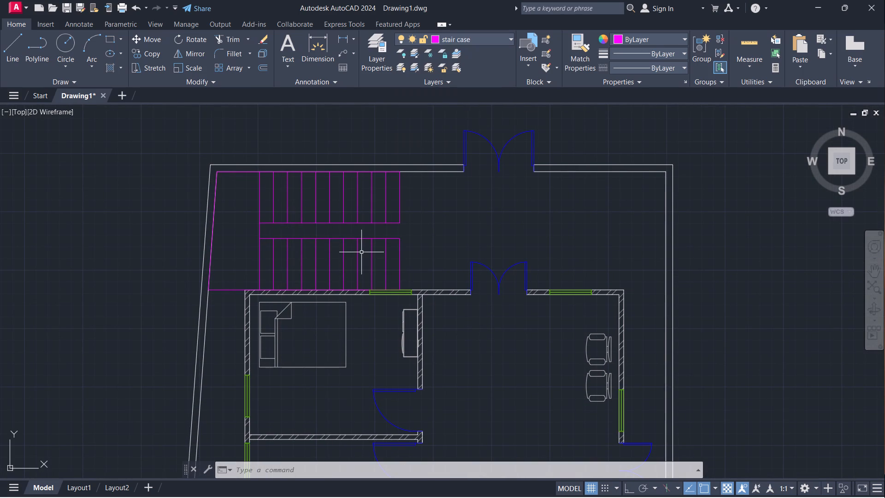
key(l)
key(Return)
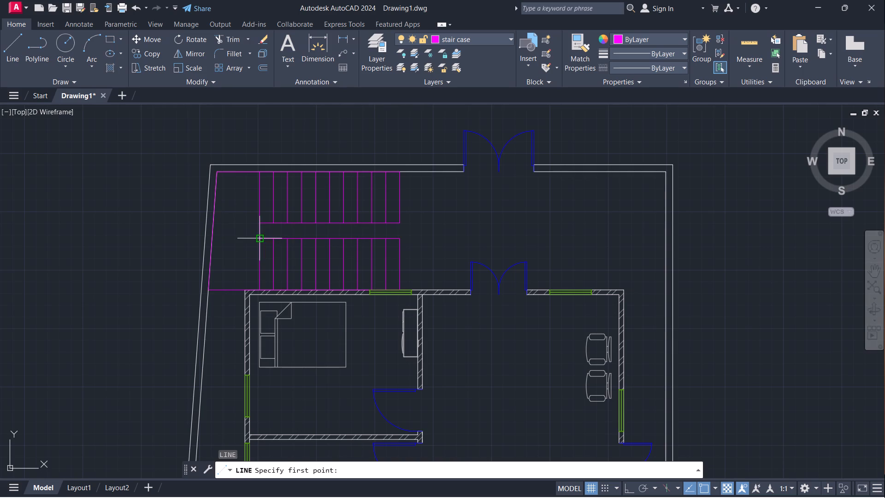
click(264, 239)
click(401, 226)
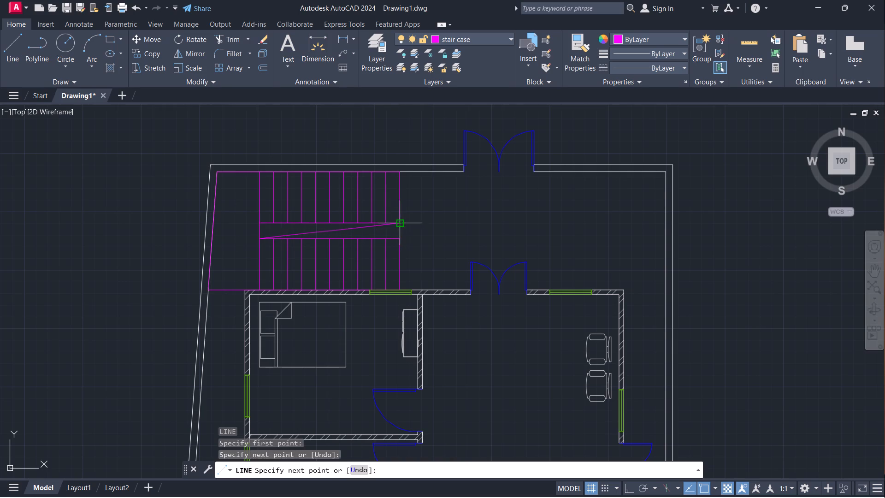
key(Escape)
key(space)
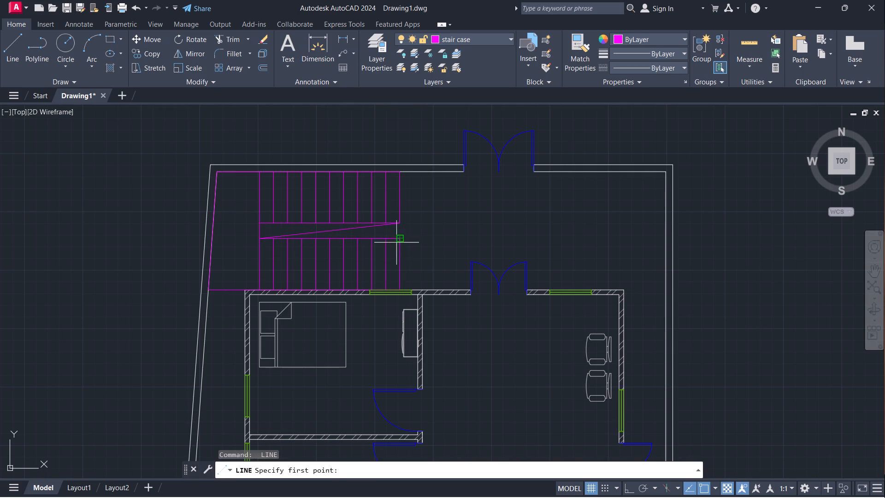
click(401, 240)
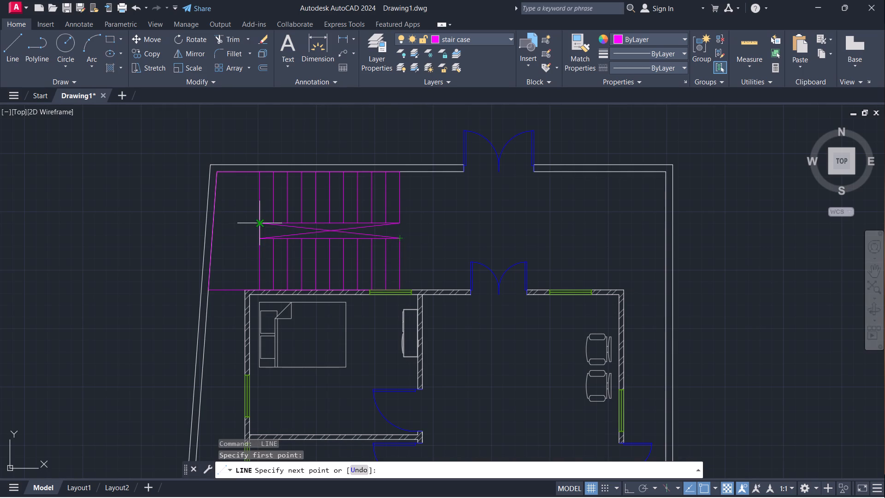
click(258, 224)
key(Escape)
Make the furniture layer current and look through the recent blocks and DesignCenter's Home - Space Planner blocks for more furniture.
scroll(375, 160, down, 1)
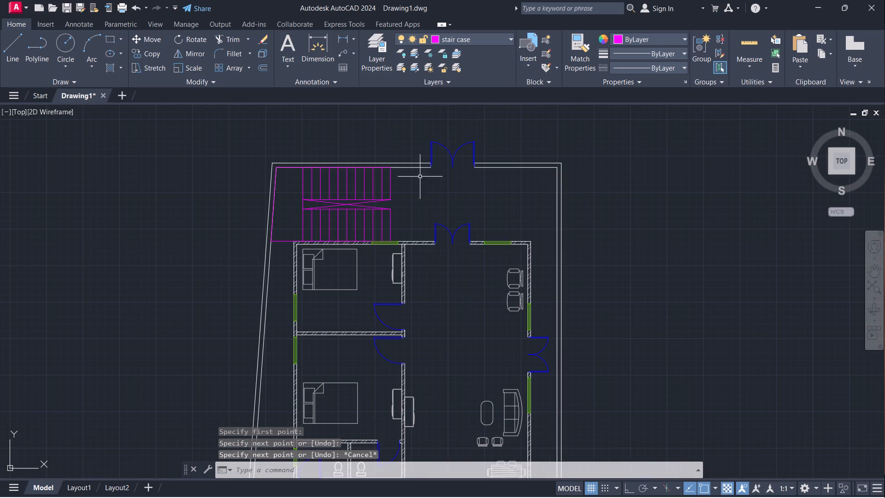
scroll(390, 202, up, 2)
scroll(423, 192, down, 3)
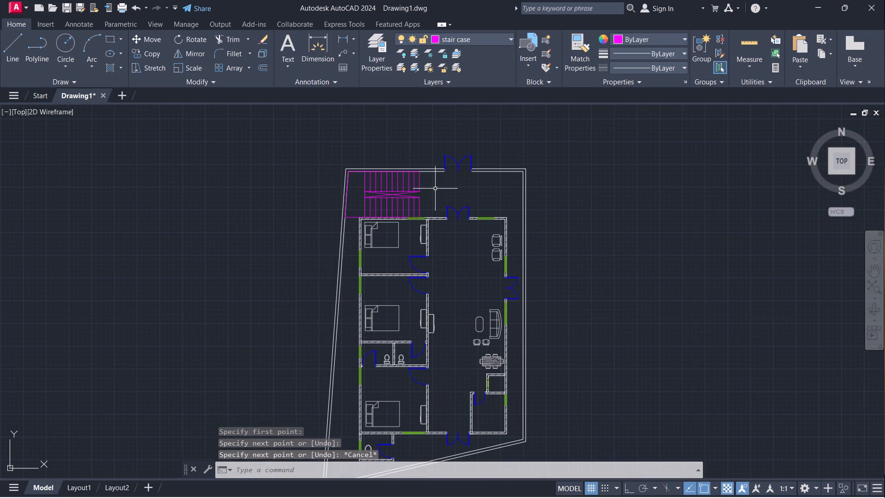
click(482, 39)
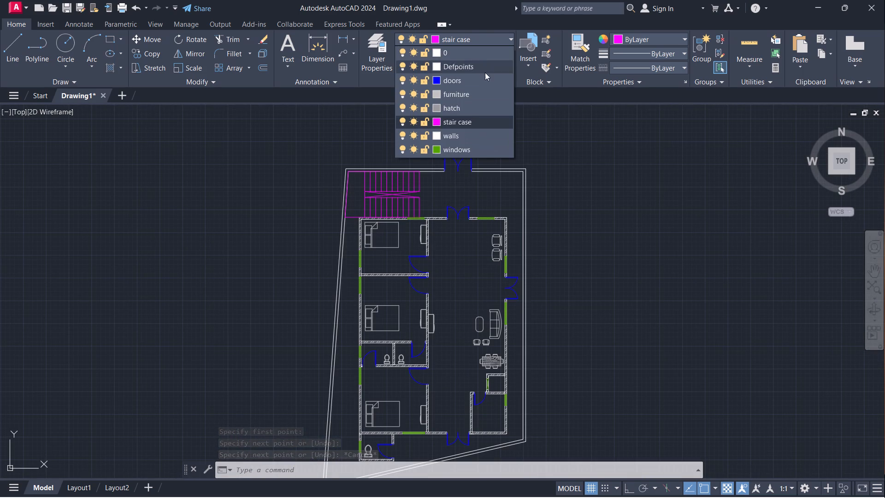
click(470, 95)
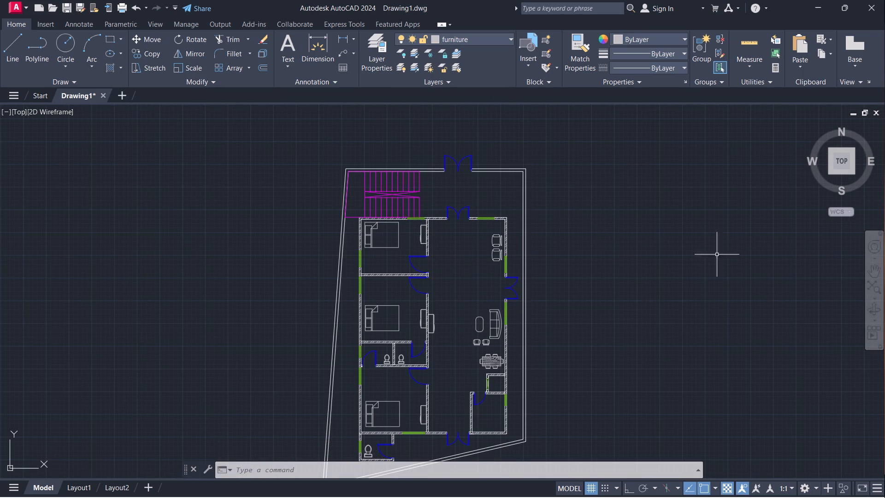
key(i)
key(Return)
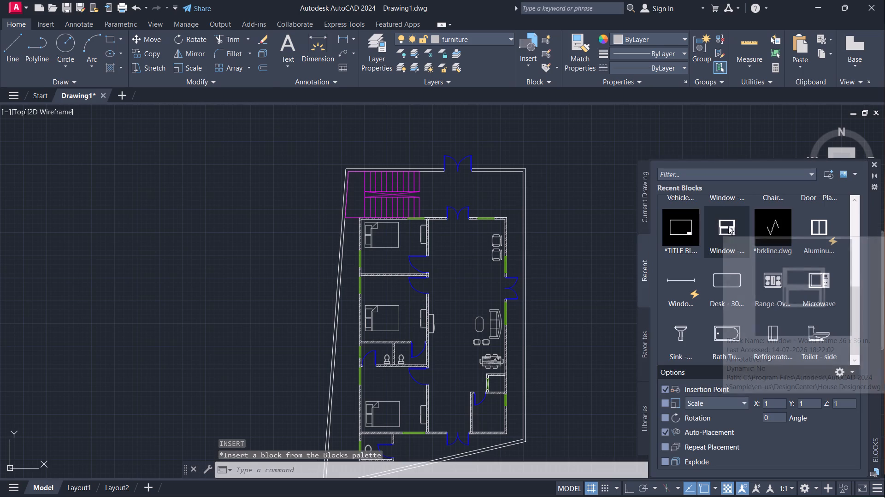
scroll(712, 252, down, 2)
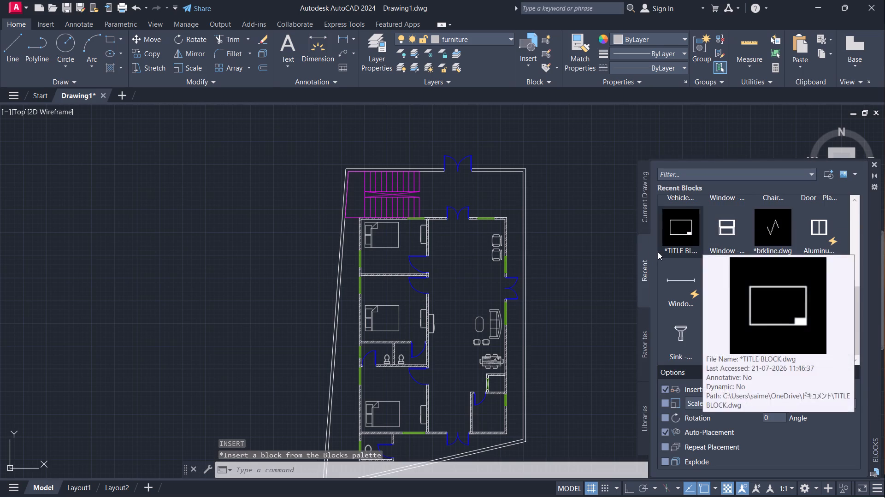
scroll(803, 307, down, 1)
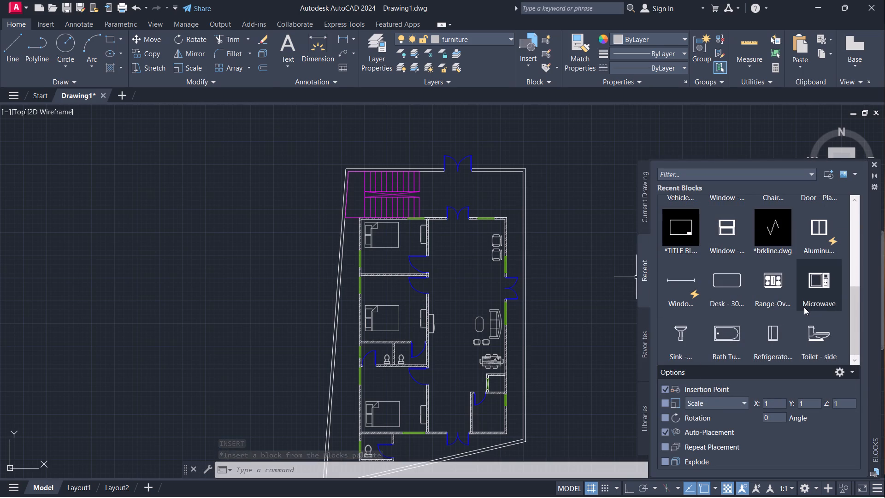
scroll(804, 307, down, 3)
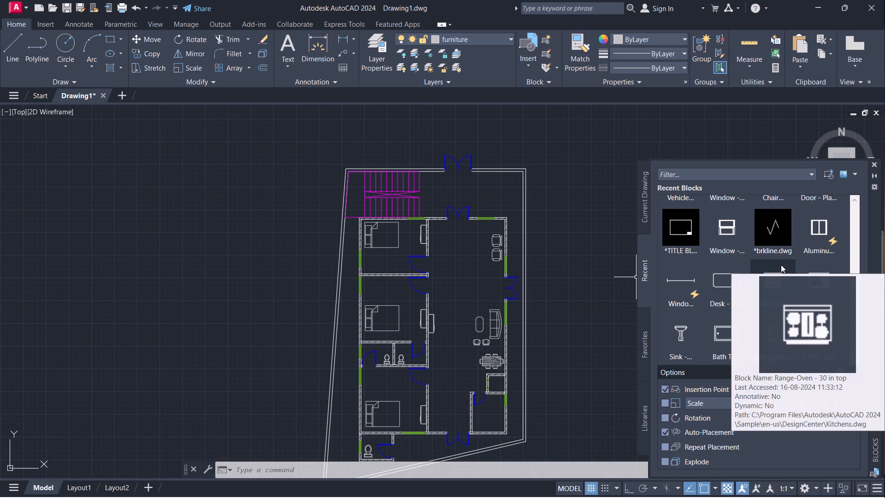
drag(855, 249, 855, 251)
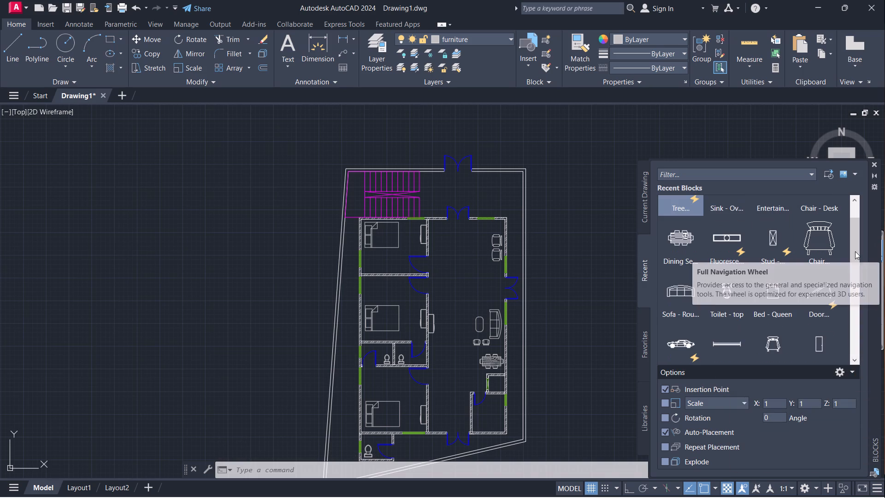
drag(855, 251, 852, 300)
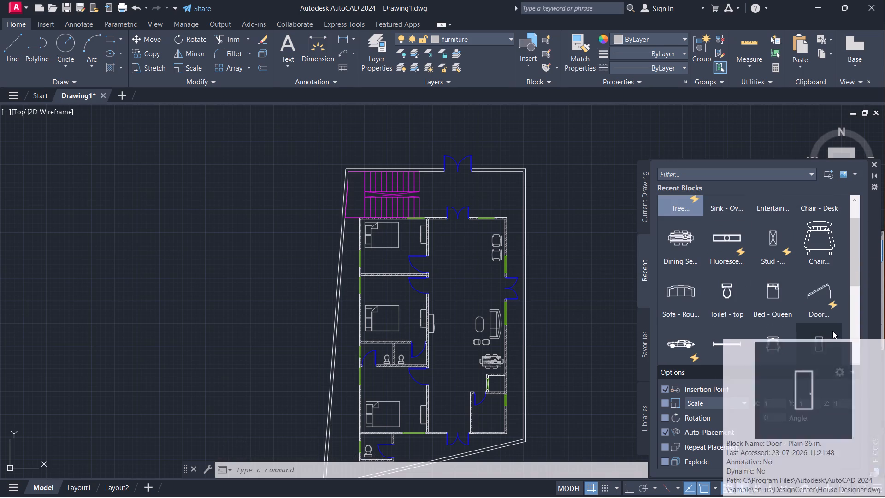
click(873, 164)
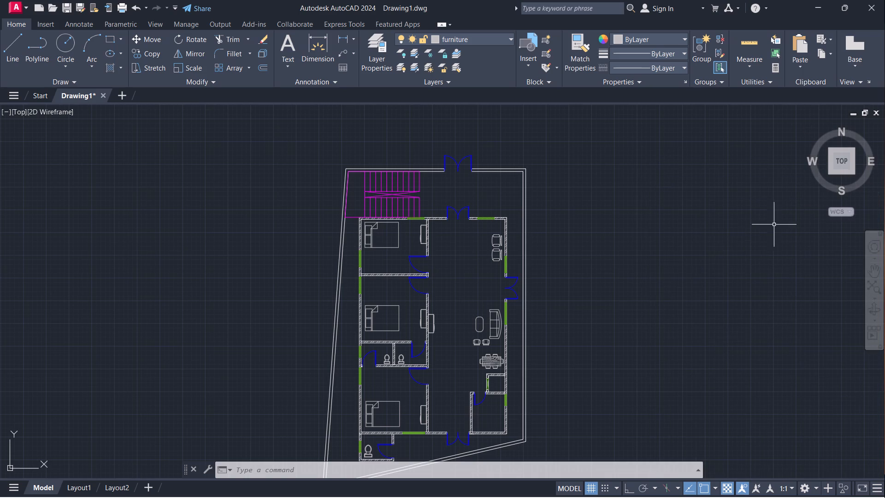
text(dc)
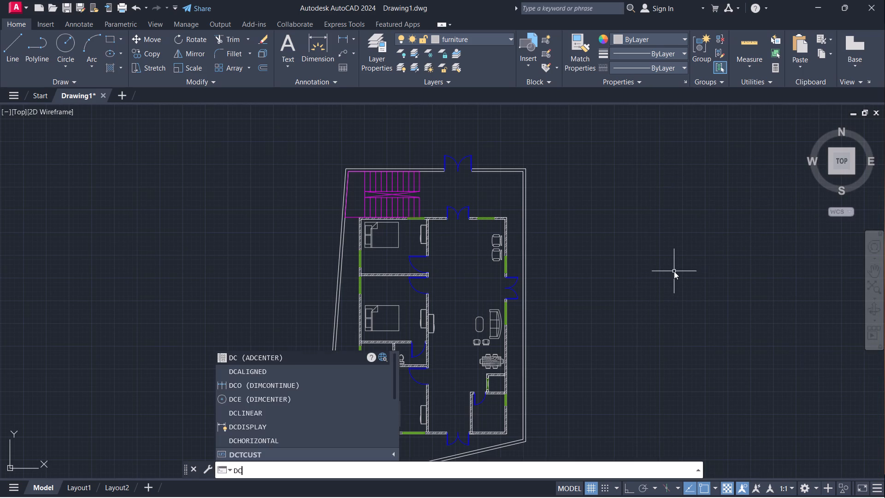
key(Return)
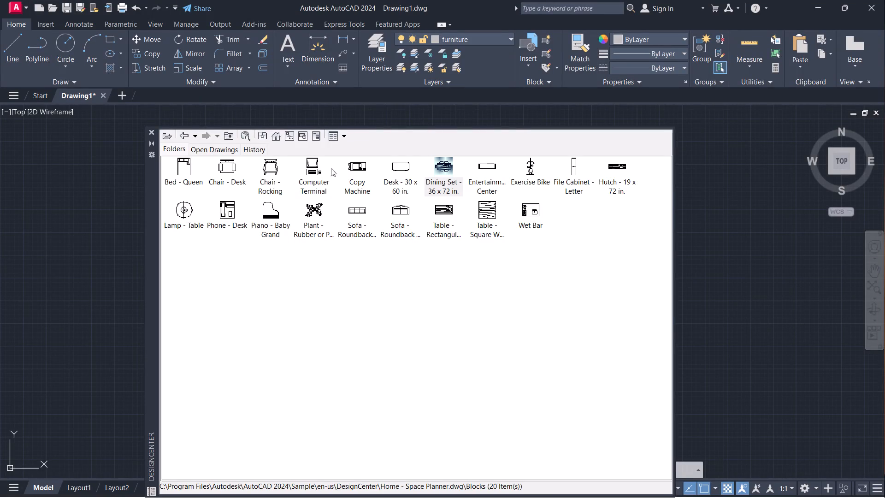
click(150, 131)
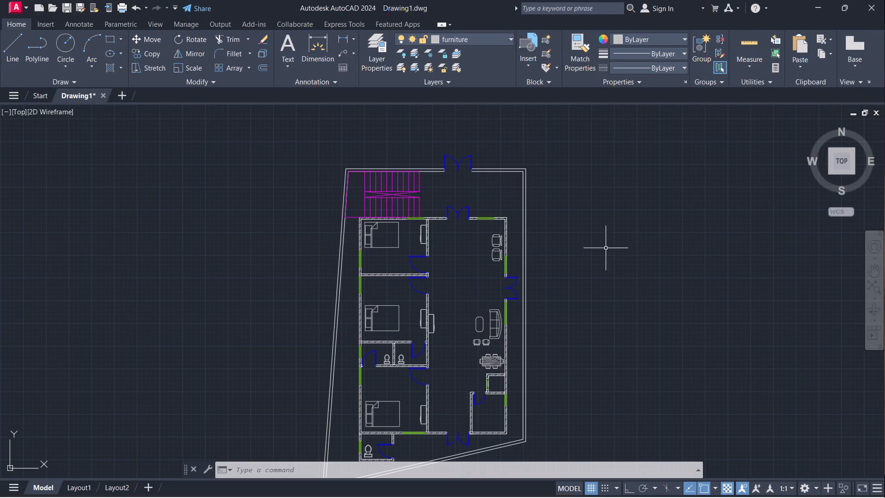
Create a new layer named text and set its color to red.
middle_drag(595, 275, 513, 214)
middle_drag(496, 230, 543, 249)
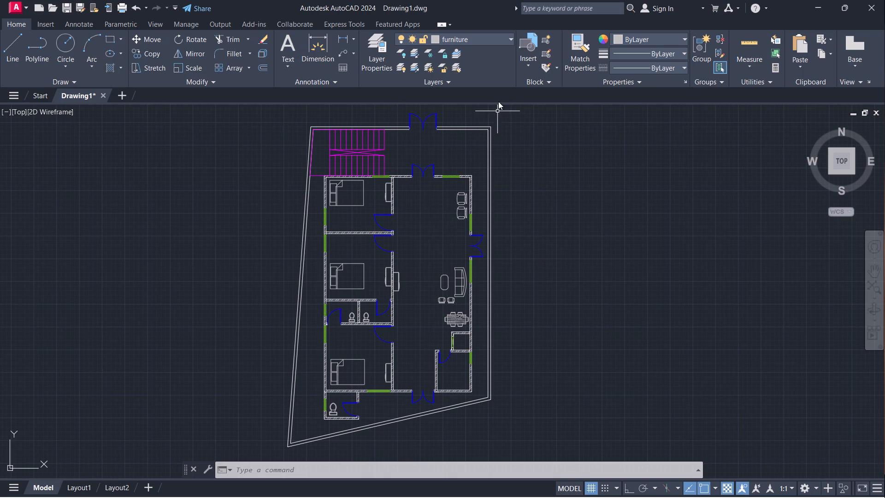
double_click(382, 43)
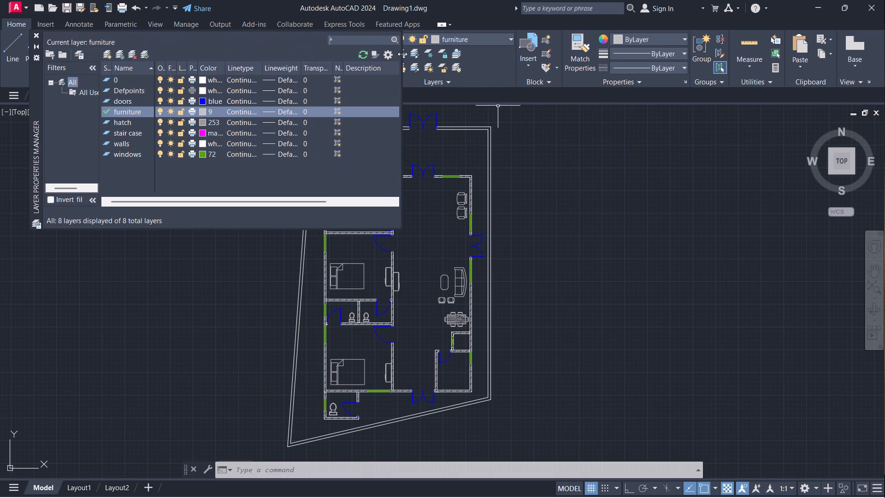
click(106, 54)
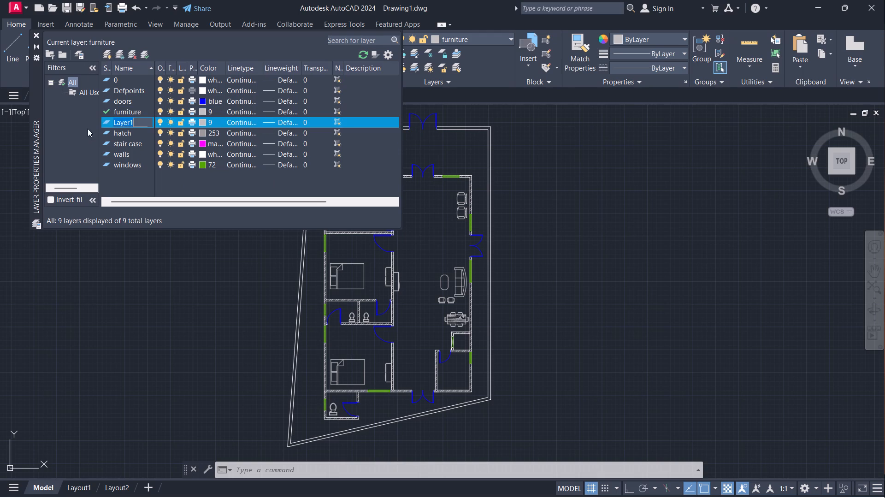
text(te)
text(xt)
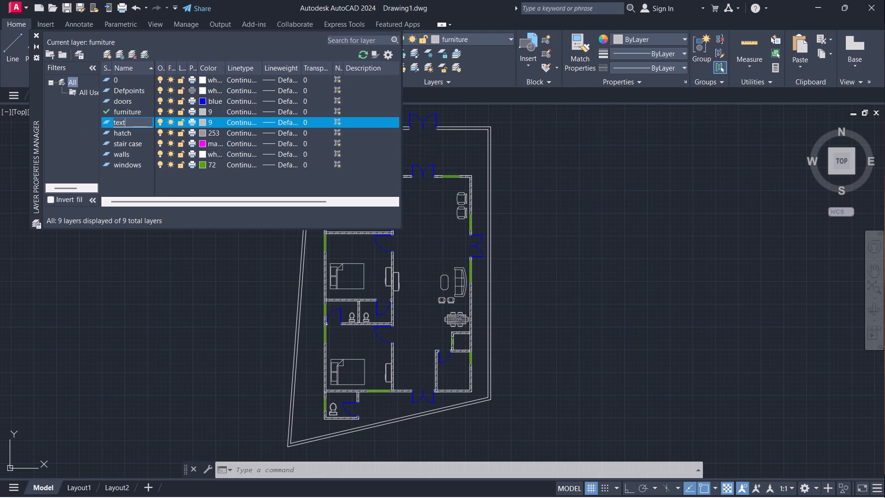
click(204, 123)
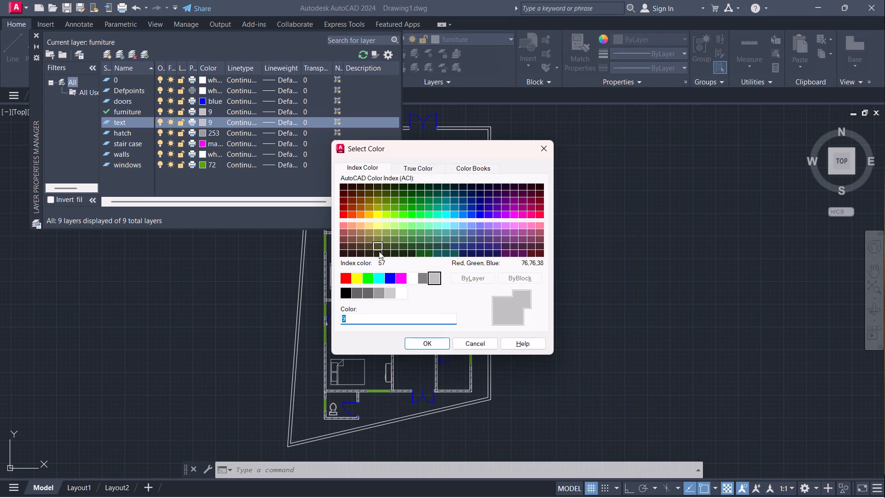
click(347, 276)
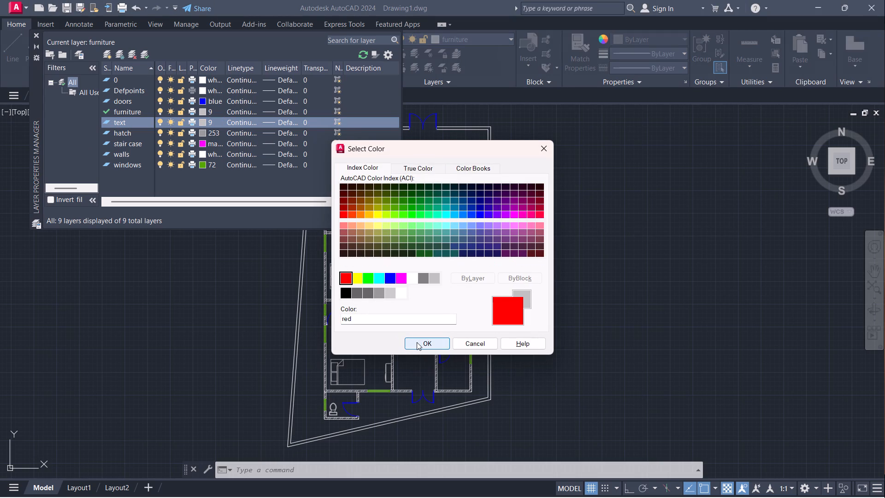
click(417, 342)
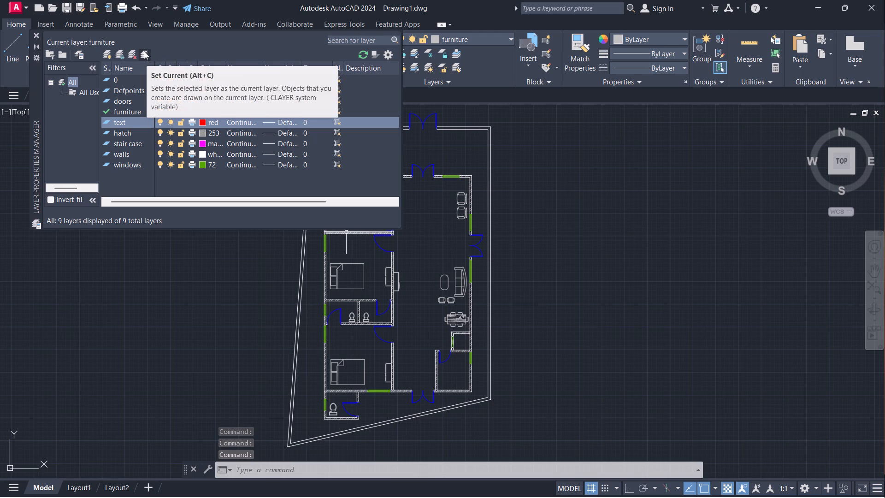
Make the text layer current and close the layer manager.
click(144, 51)
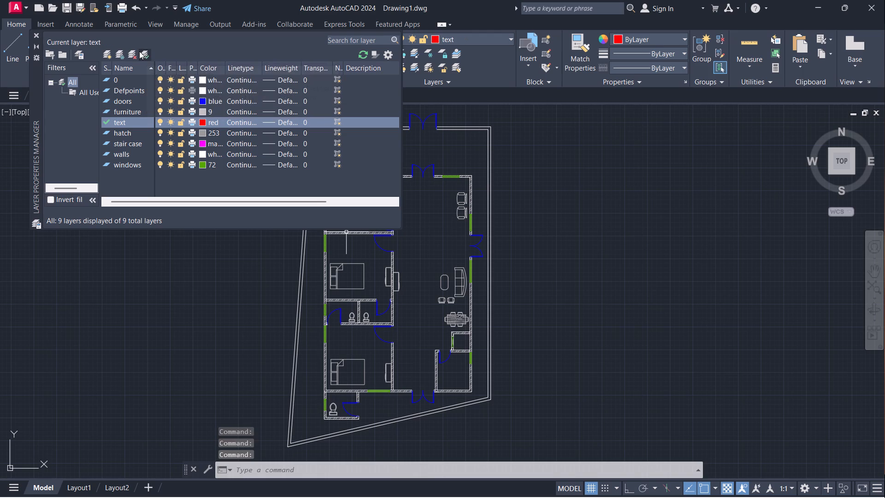
click(35, 32)
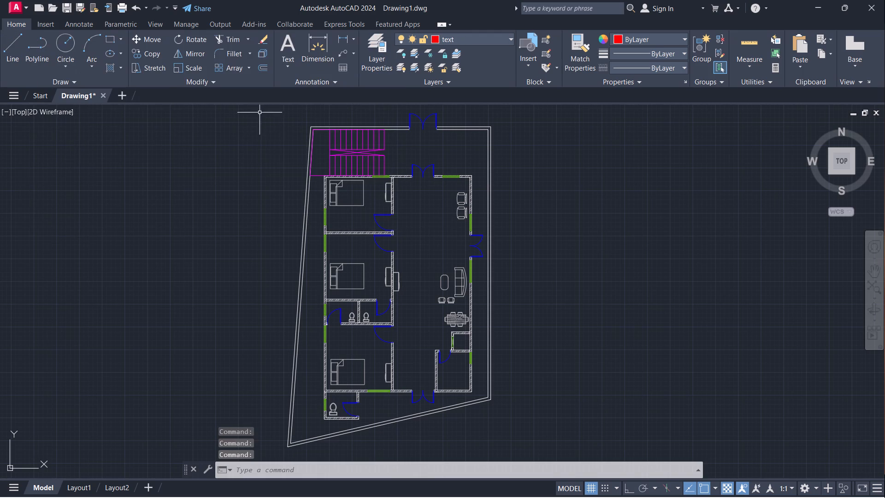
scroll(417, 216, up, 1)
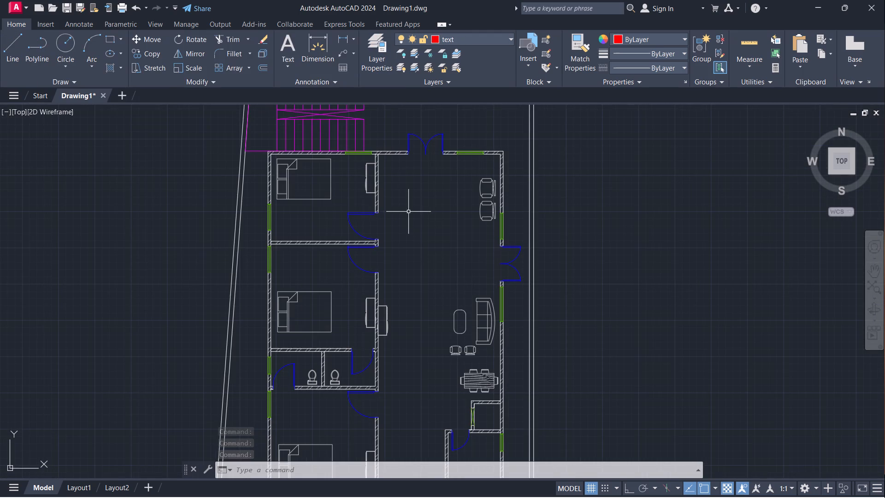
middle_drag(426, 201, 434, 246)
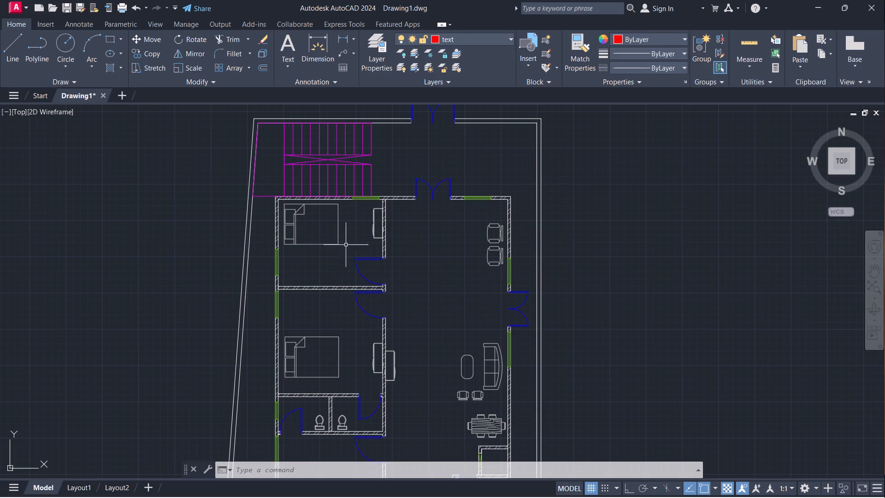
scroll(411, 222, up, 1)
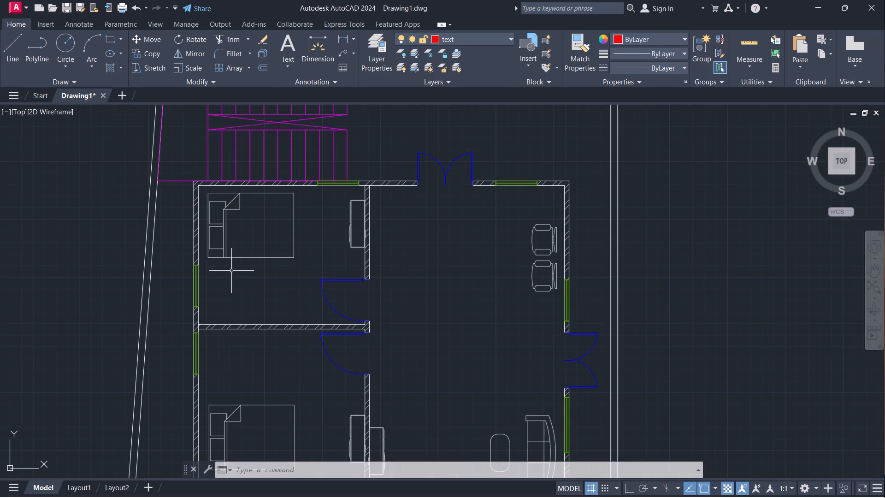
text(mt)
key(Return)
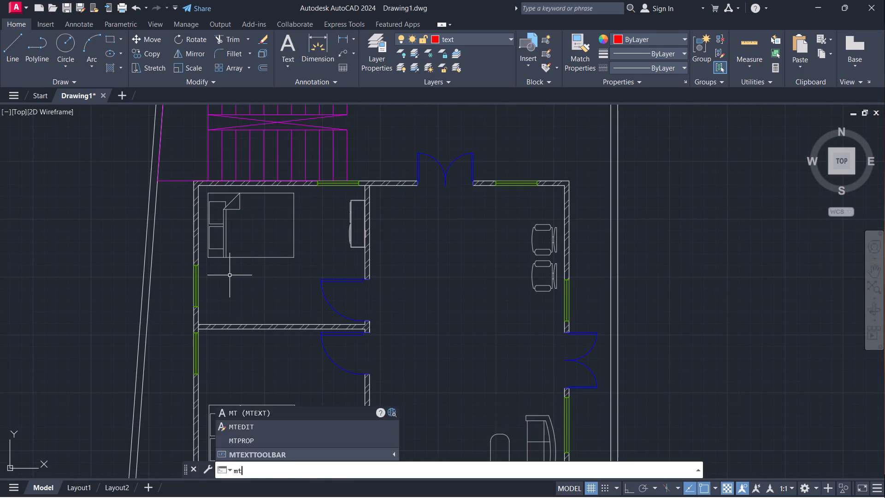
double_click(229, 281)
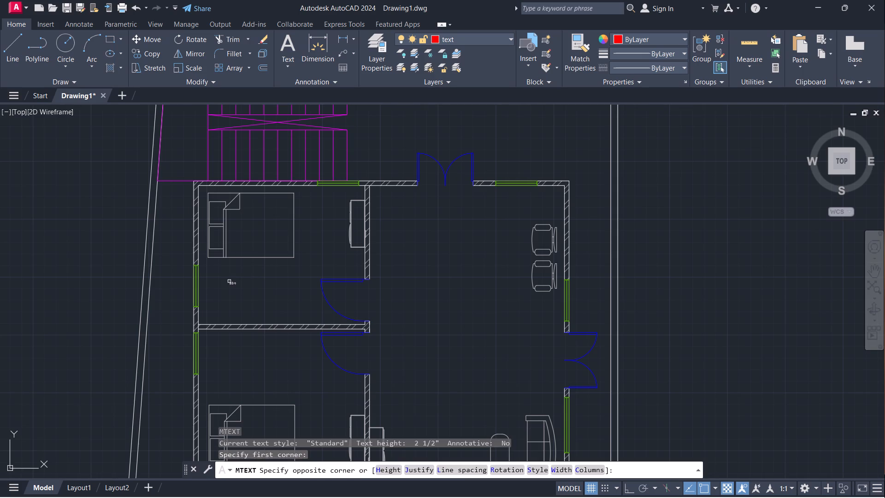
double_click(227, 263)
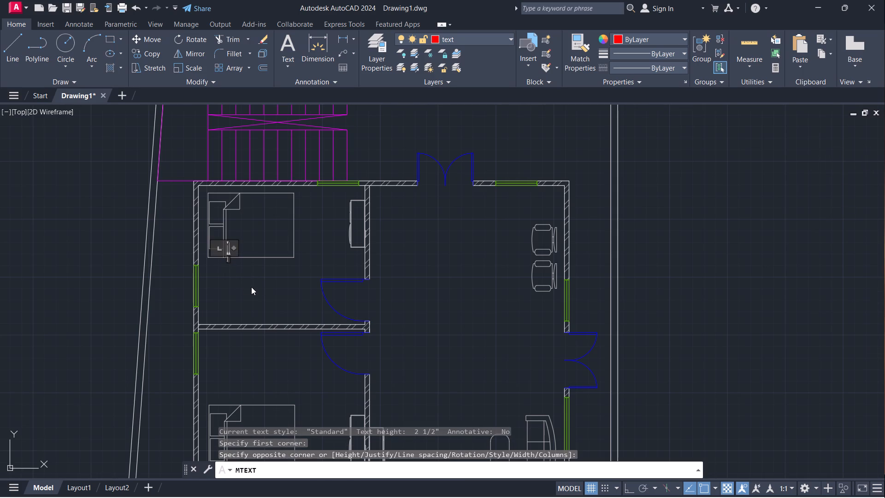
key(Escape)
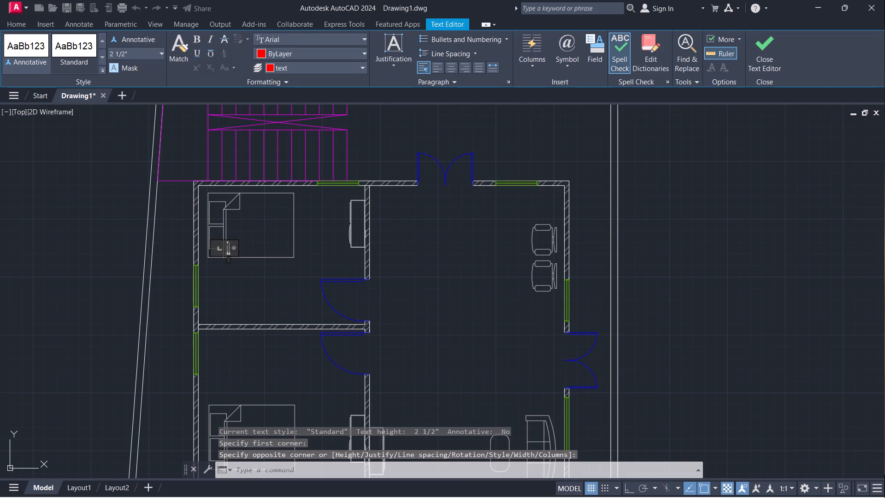
Add a two-line multiline text label reading BEDROOM and 12'-0"X10'-0" below the bed in the bedroom next to the staircase.
key(m)
key(t)
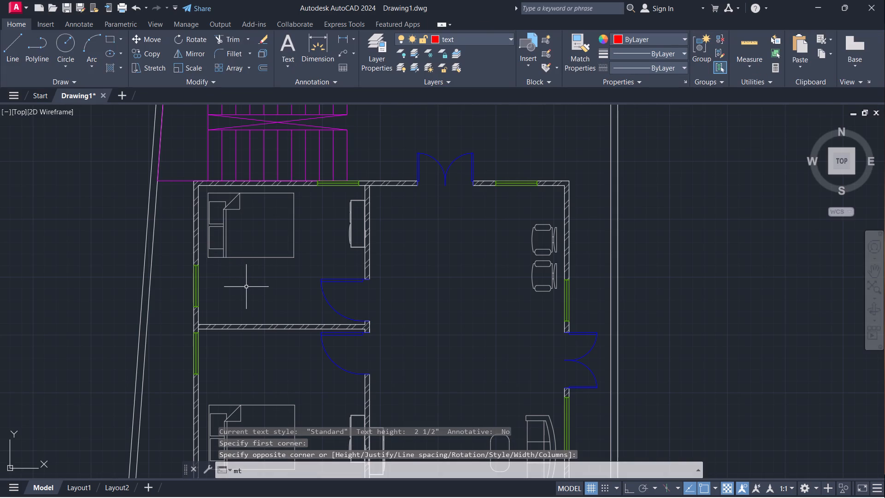
key(Return)
click(230, 303)
click(224, 278)
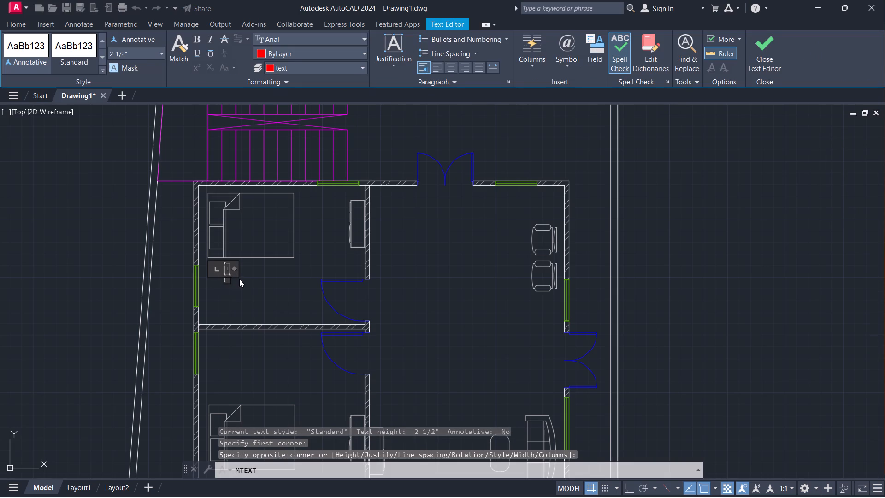
text(BEDROOM)
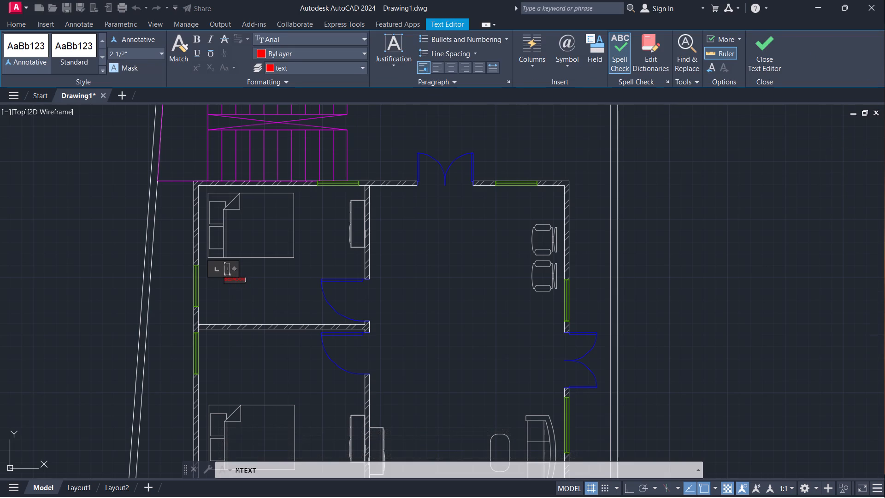
key(Return)
text(12)
key(apostrophe)
text(-0")
key(x)
text(10')
text(-0)
key(shift+quotedbl)
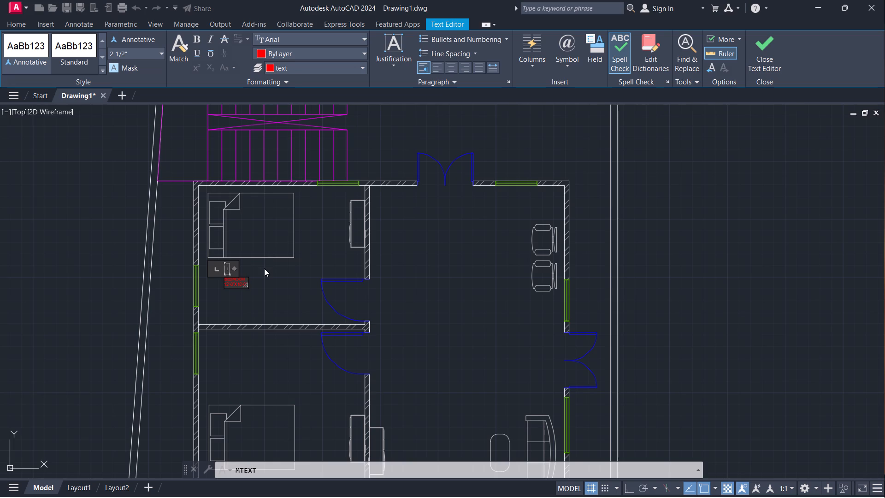
double_click(263, 273)
Set the text height of the bedroom label to 1'.
click(211, 270)
click(275, 296)
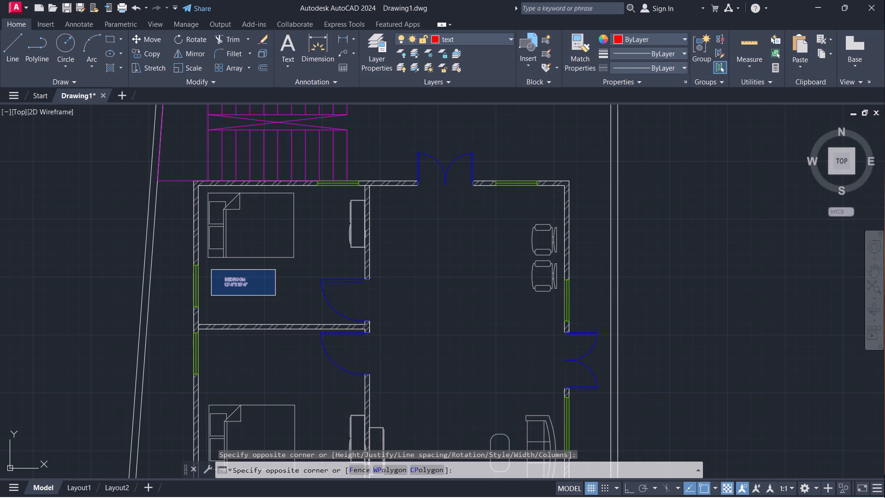
key(ctrl+1)
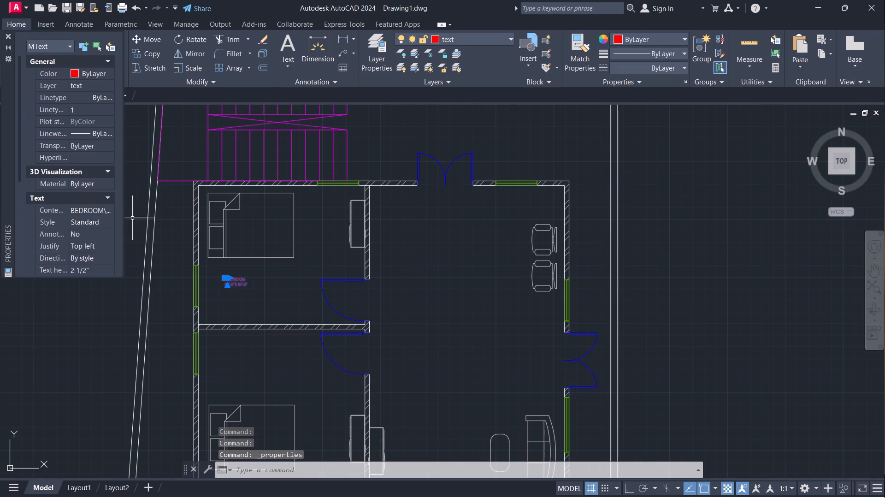
scroll(85, 250, down, 1)
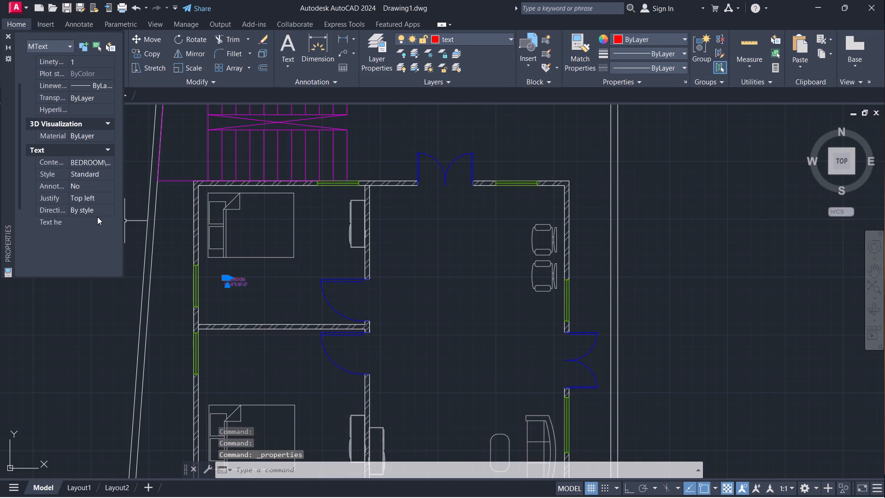
click(97, 217)
key(BackSpace)
text(1')
key(Return)
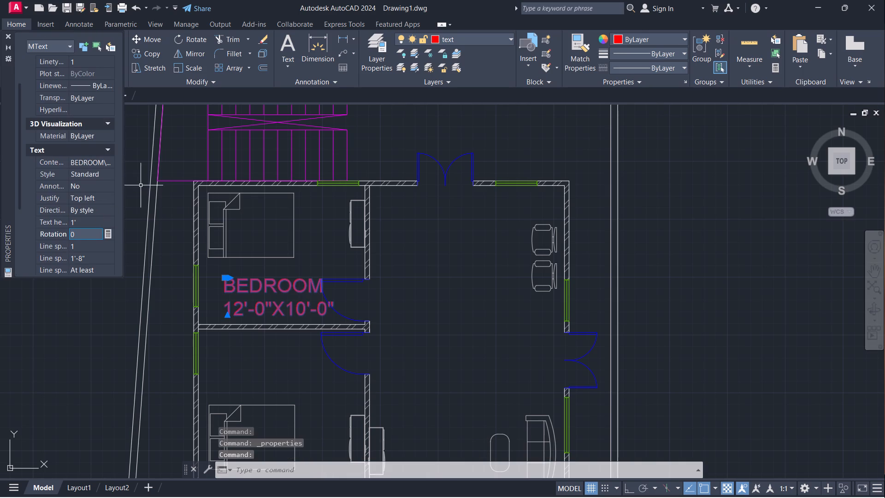
click(7, 35)
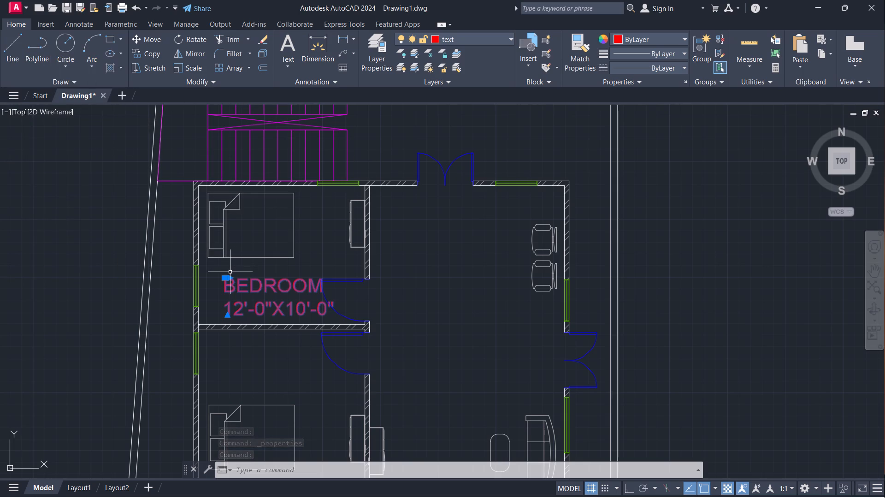
Move the bedroom label slightly up and toward the outer wall so it clears the door swing.
key(m)
key(Return)
click(224, 277)
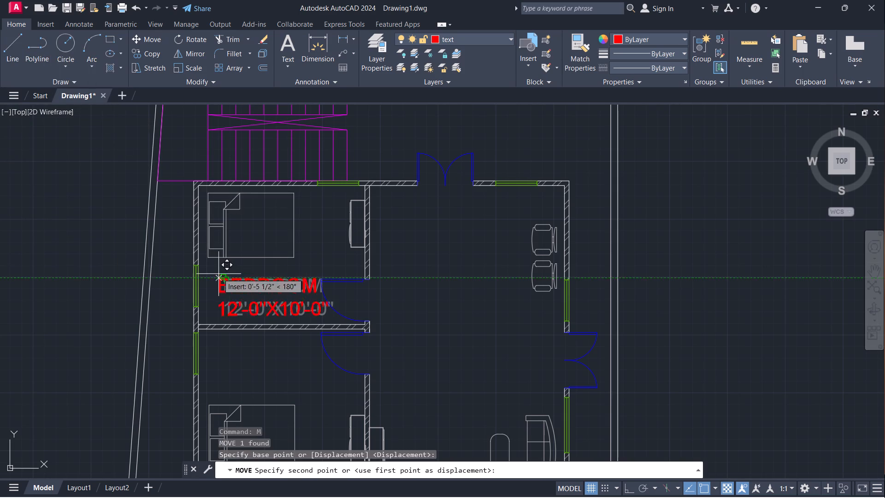
click(211, 271)
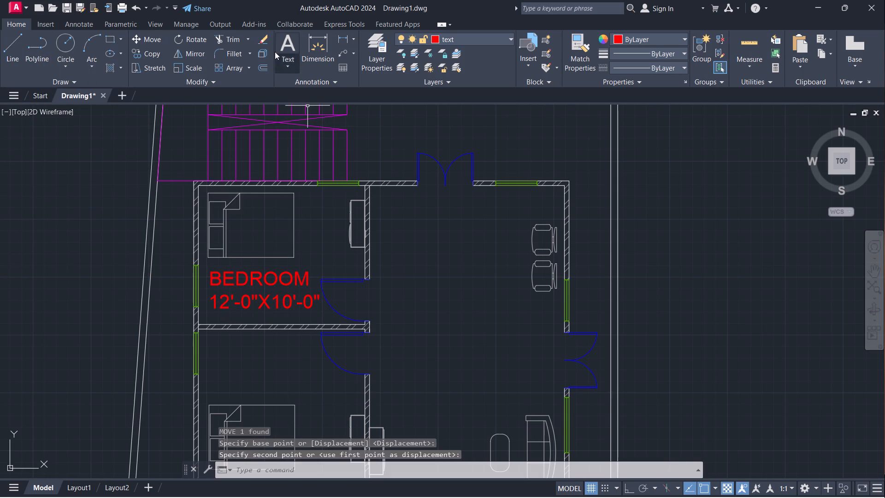
Check the labelled bedroom's inner length along the outer wall with a linear dimension, without placing it.
click(338, 40)
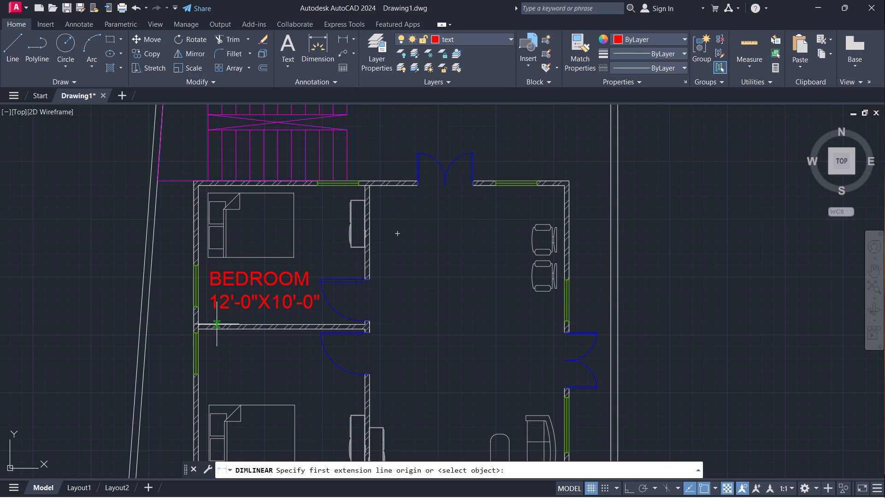
click(201, 323)
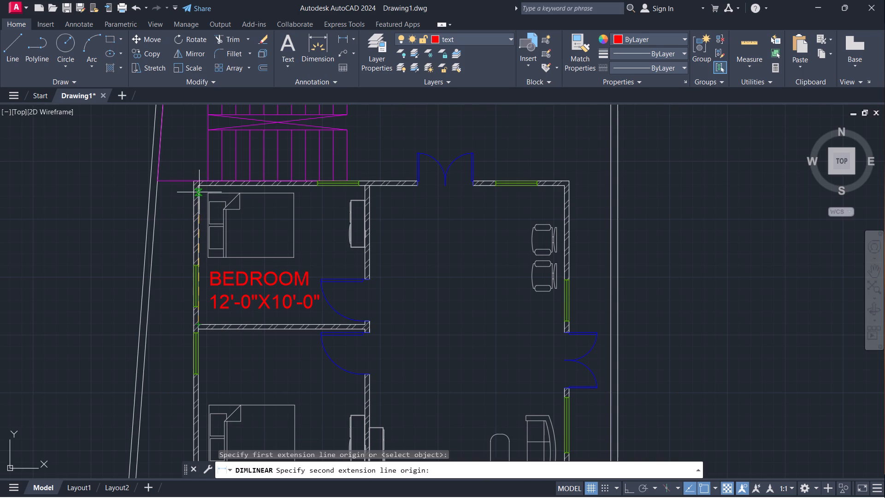
click(200, 190)
scroll(212, 231, up, 3)
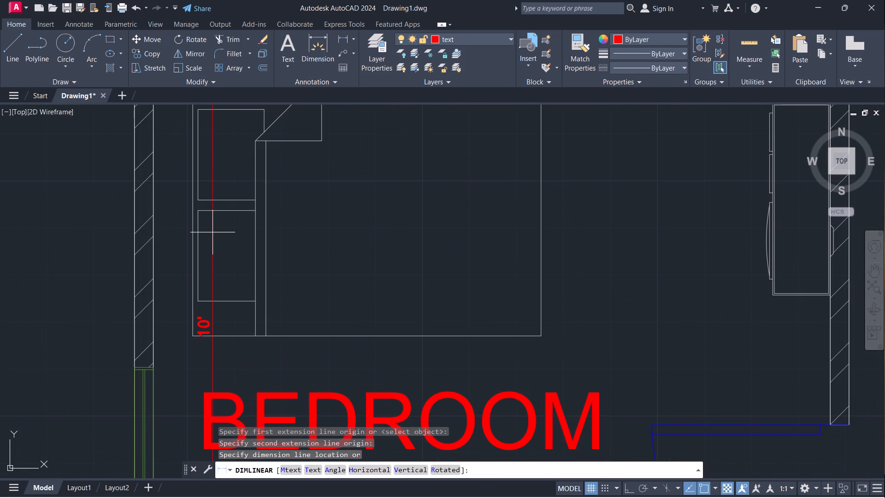
key(Escape)
Copy the BEDROOM 12'-0"X10'-0" label into the other two bedrooms, placing each copy above the bed and clear of the door swing.
scroll(221, 226, down, 2)
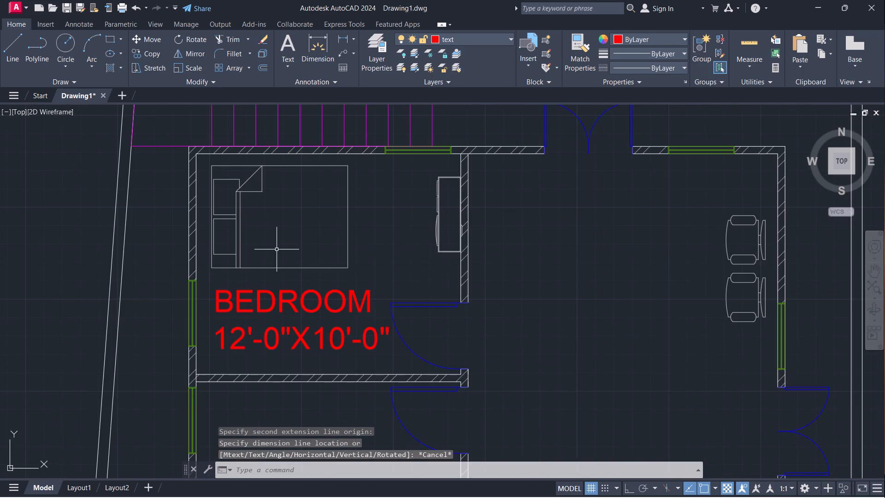
scroll(283, 251, down, 1)
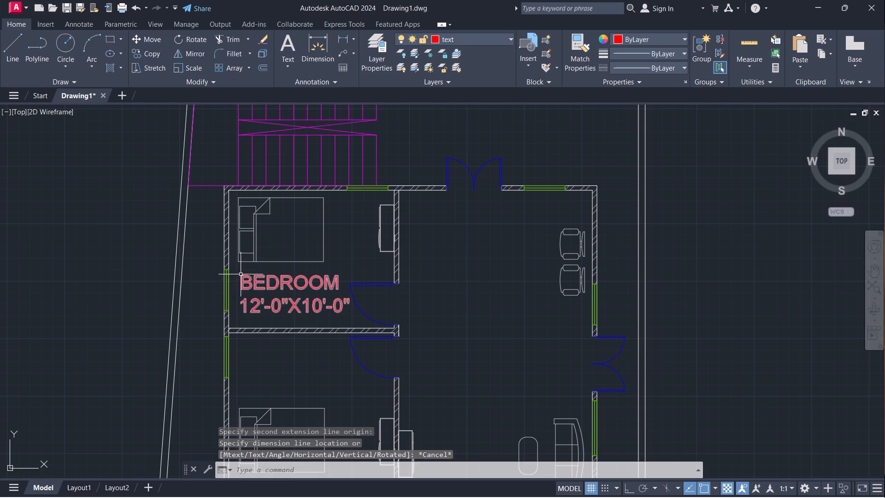
click(241, 274)
text(CO)
key(Return)
click(241, 274)
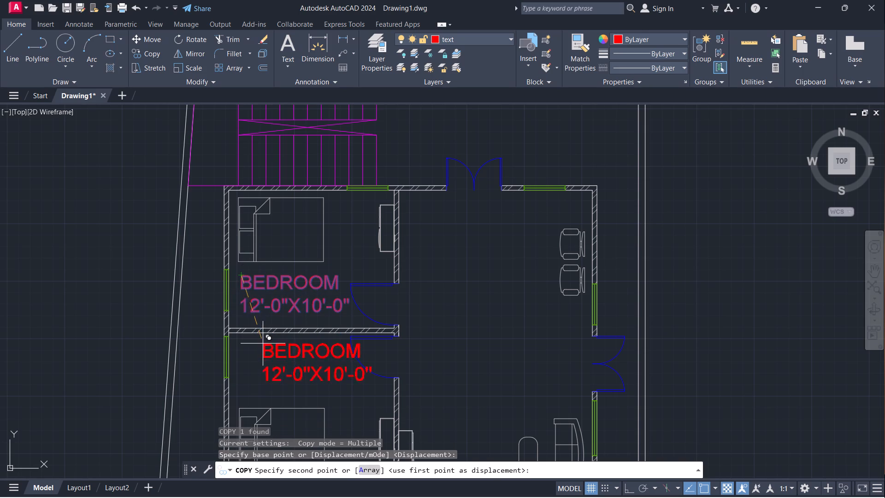
click(246, 349)
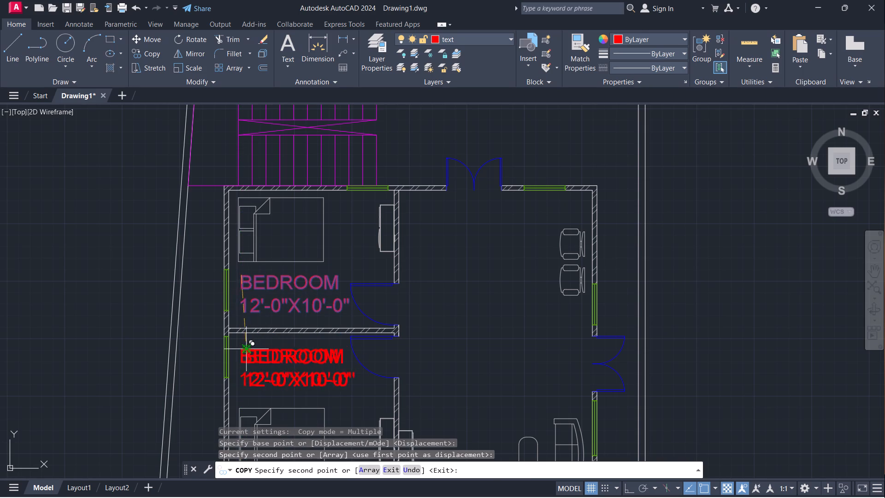
scroll(419, 290, down, 2)
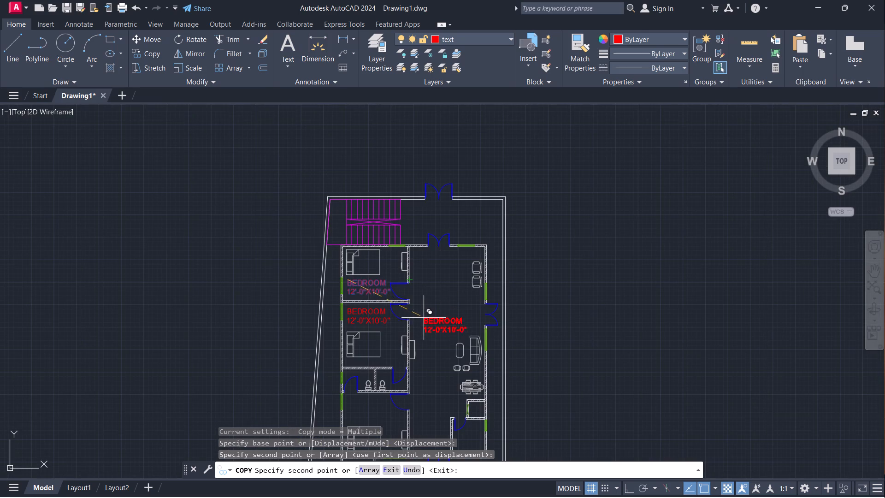
middle_drag(424, 319, 404, 199)
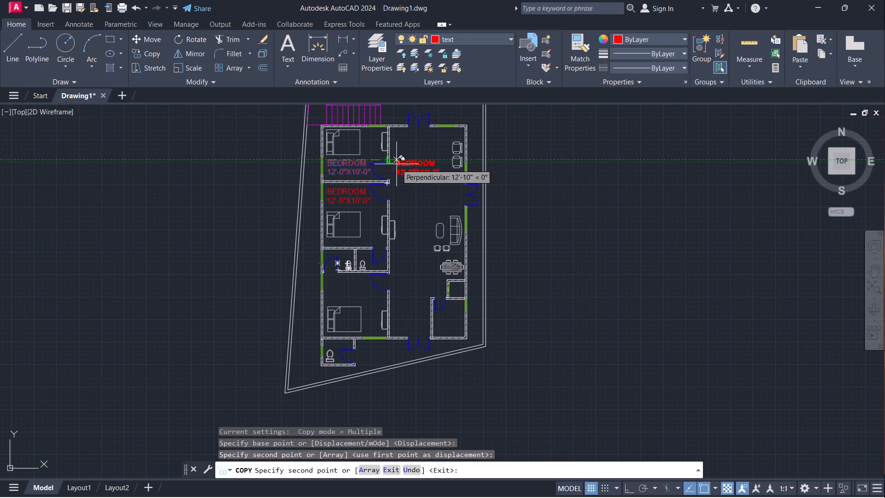
scroll(327, 278, up, 2)
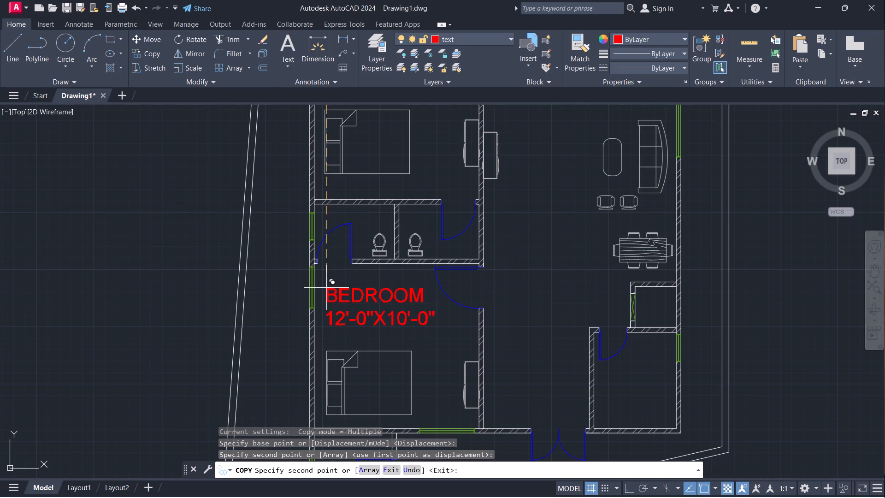
click(326, 288)
scroll(483, 315, down, 1)
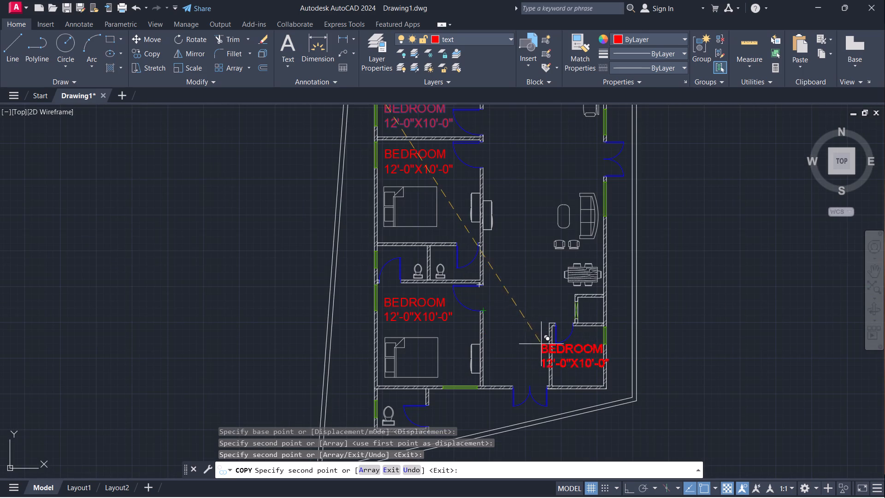
scroll(476, 320, down, 1)
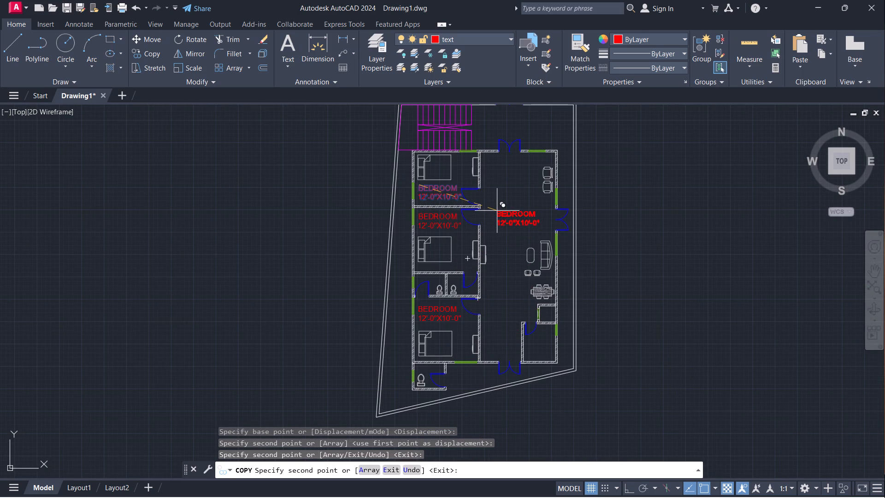
key(Escape)
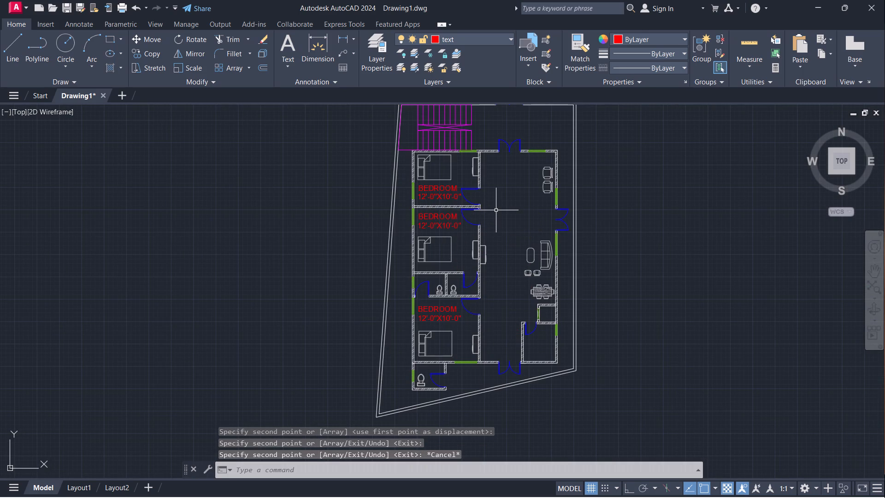
Change the size line of the middle bedroom's label to 12'-0"X12'-0".
middle_drag(496, 210, 453, 279)
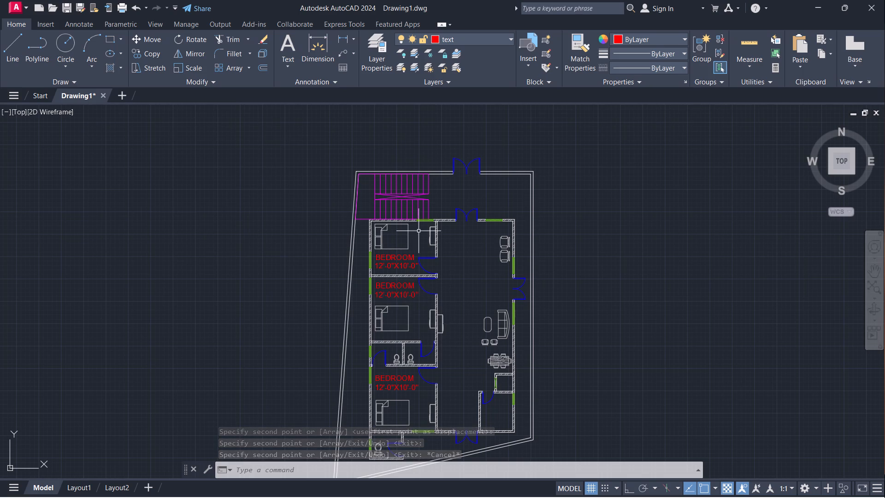
scroll(407, 295, up, 5)
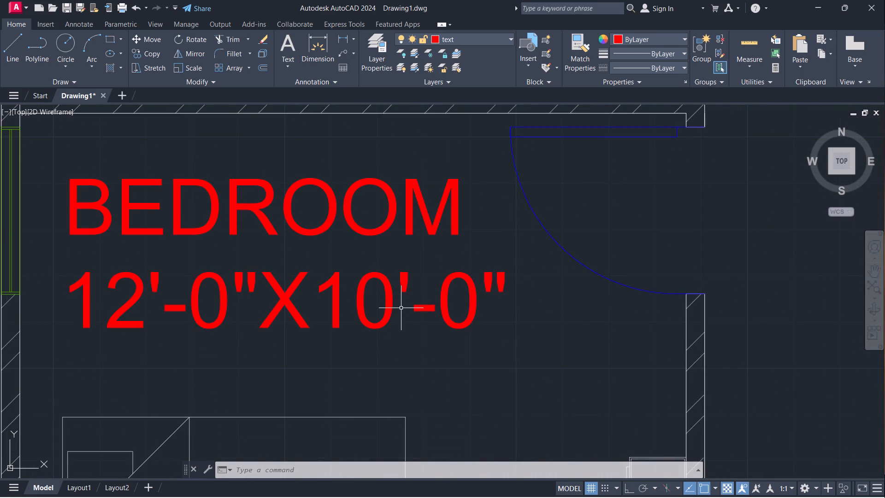
double_click(401, 308)
click(391, 302)
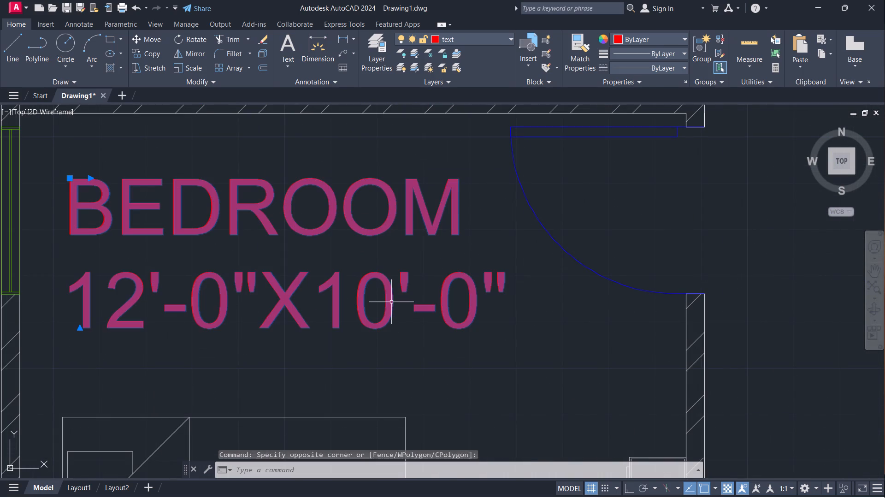
double_click(395, 301)
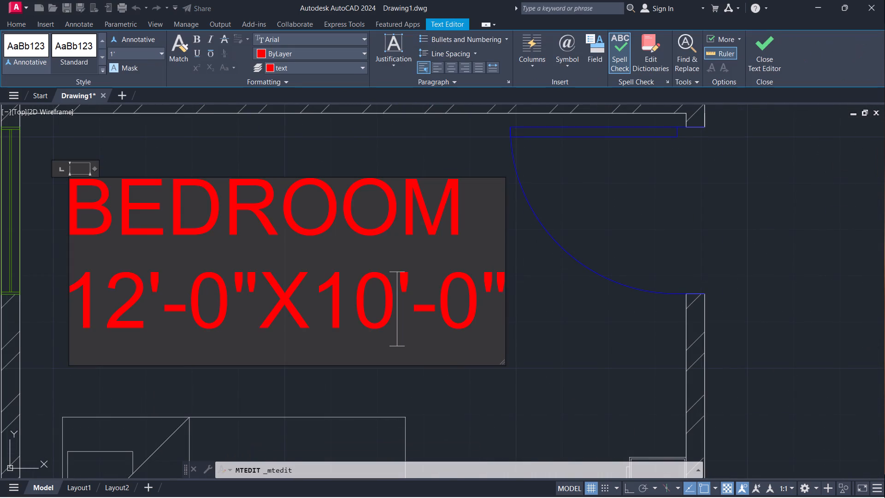
key(BackSpace)
key(2)
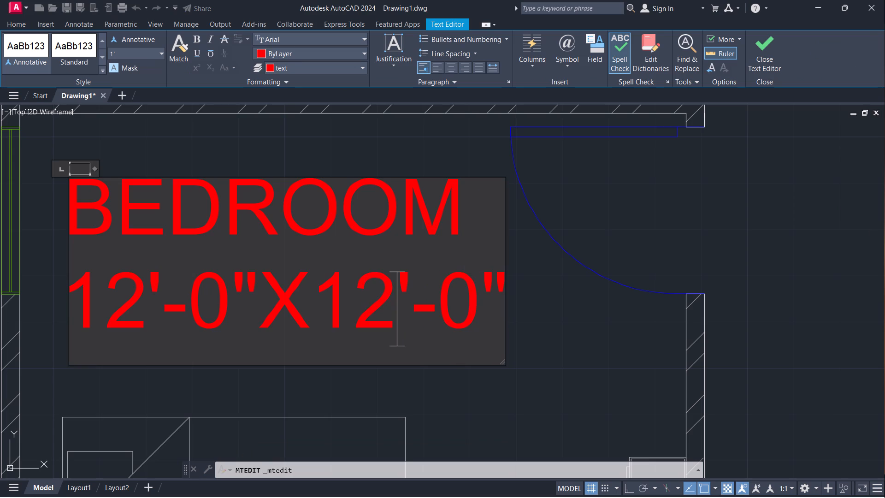
click(481, 385)
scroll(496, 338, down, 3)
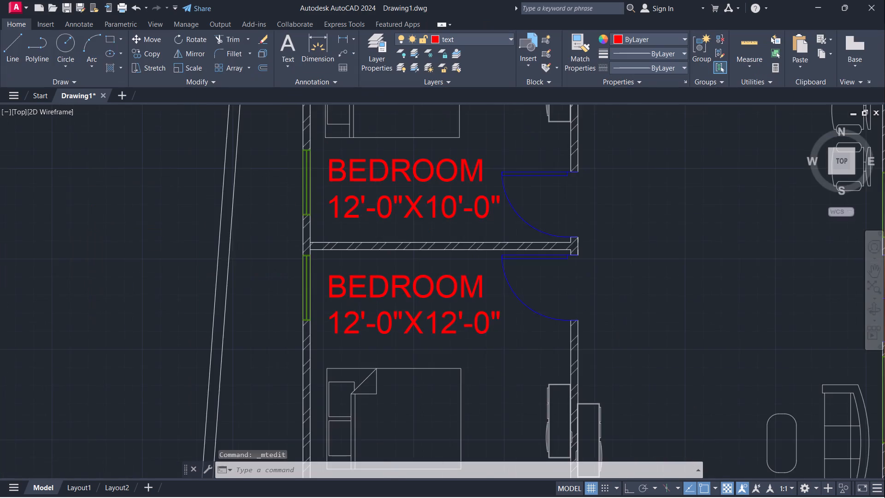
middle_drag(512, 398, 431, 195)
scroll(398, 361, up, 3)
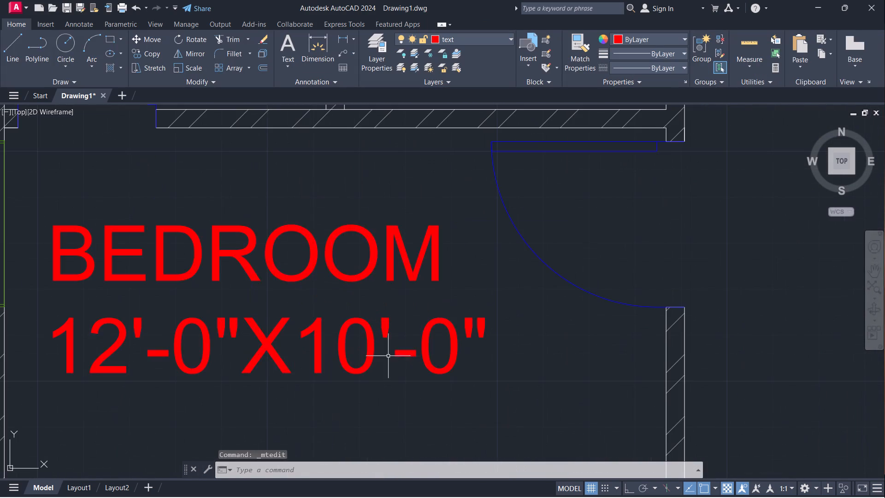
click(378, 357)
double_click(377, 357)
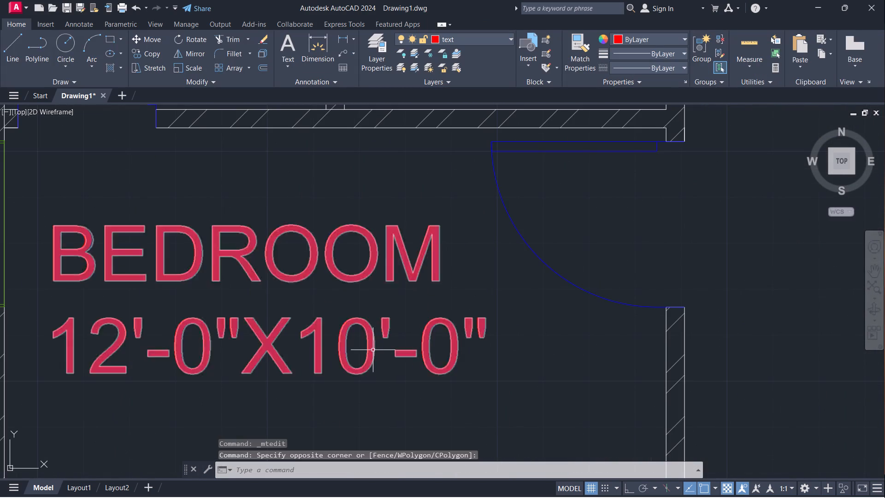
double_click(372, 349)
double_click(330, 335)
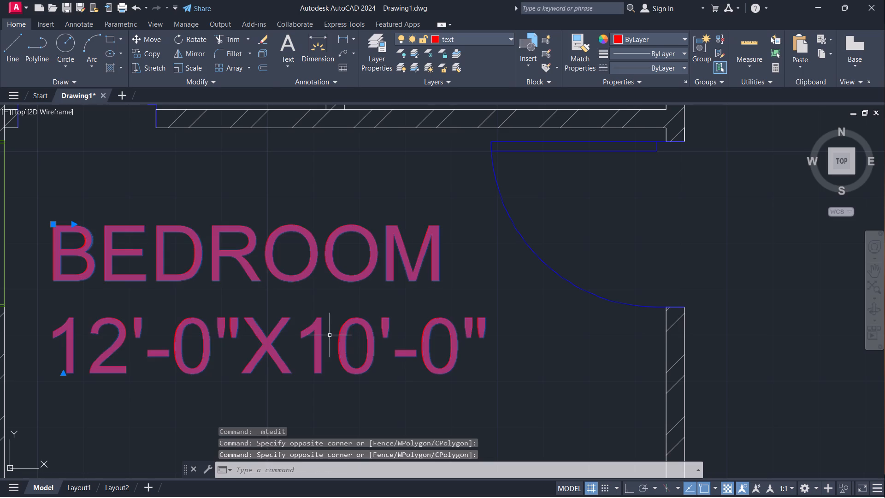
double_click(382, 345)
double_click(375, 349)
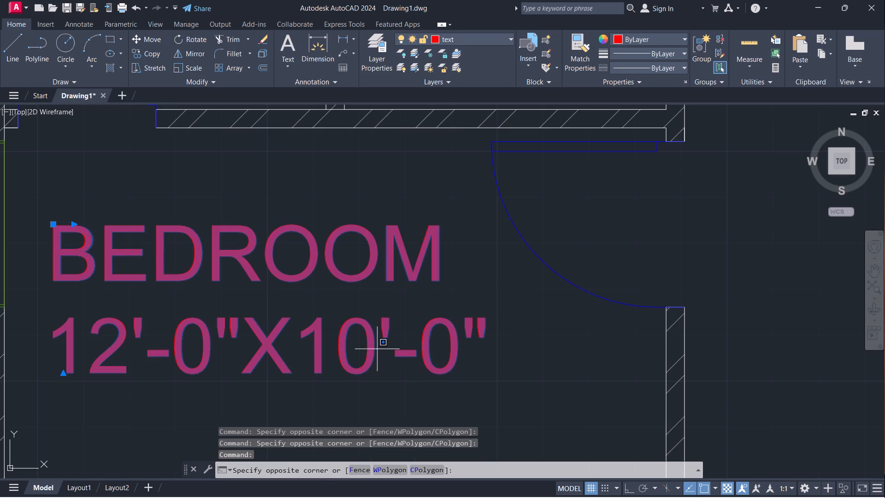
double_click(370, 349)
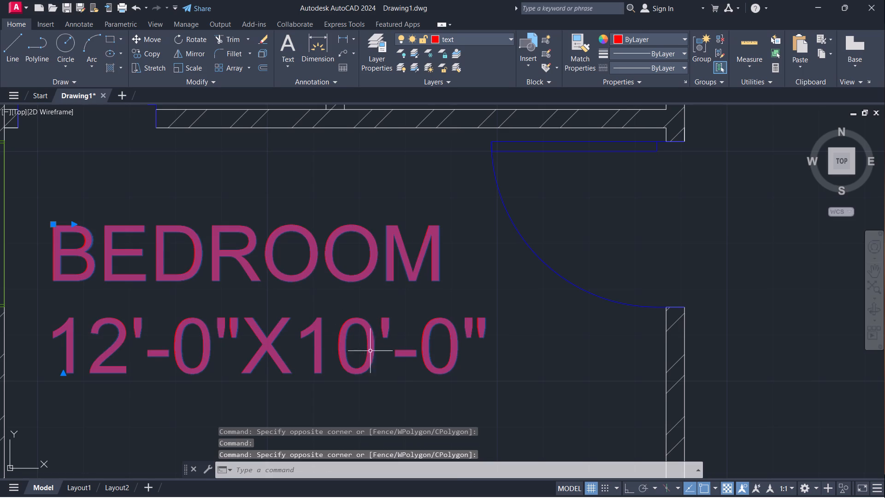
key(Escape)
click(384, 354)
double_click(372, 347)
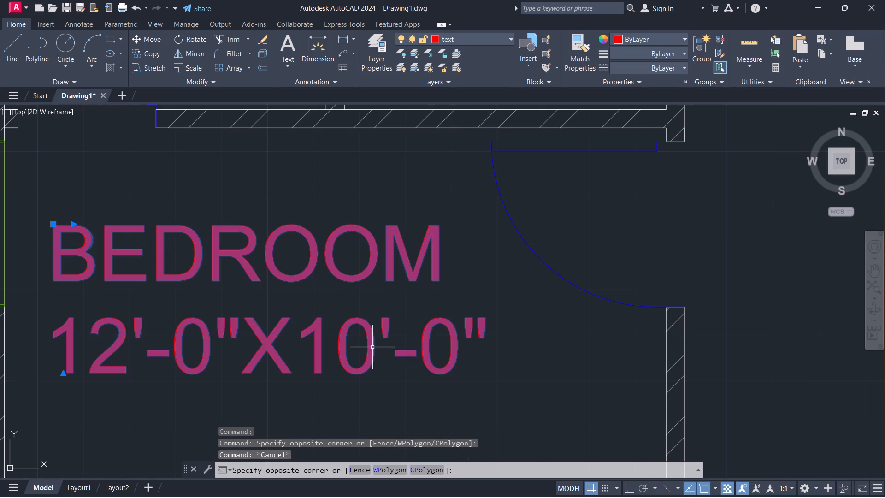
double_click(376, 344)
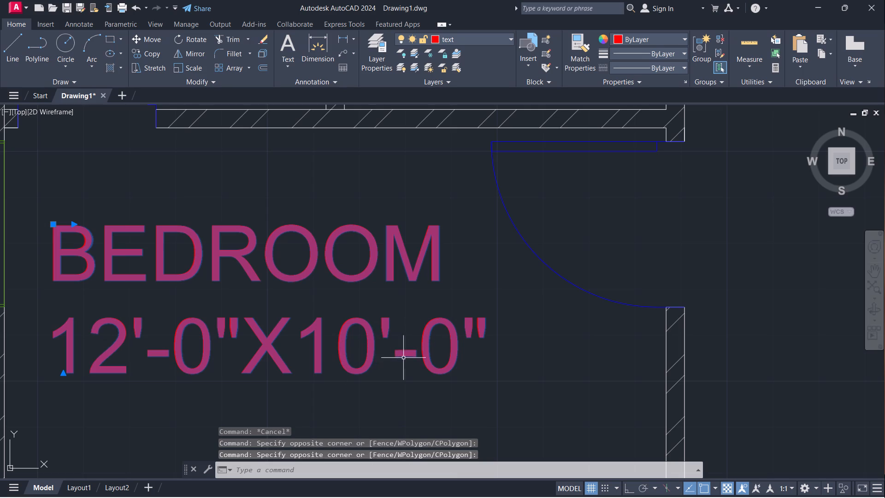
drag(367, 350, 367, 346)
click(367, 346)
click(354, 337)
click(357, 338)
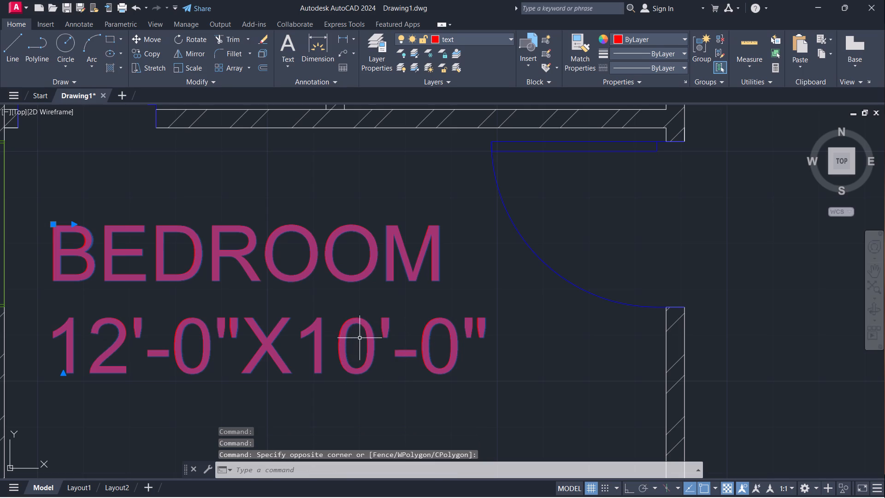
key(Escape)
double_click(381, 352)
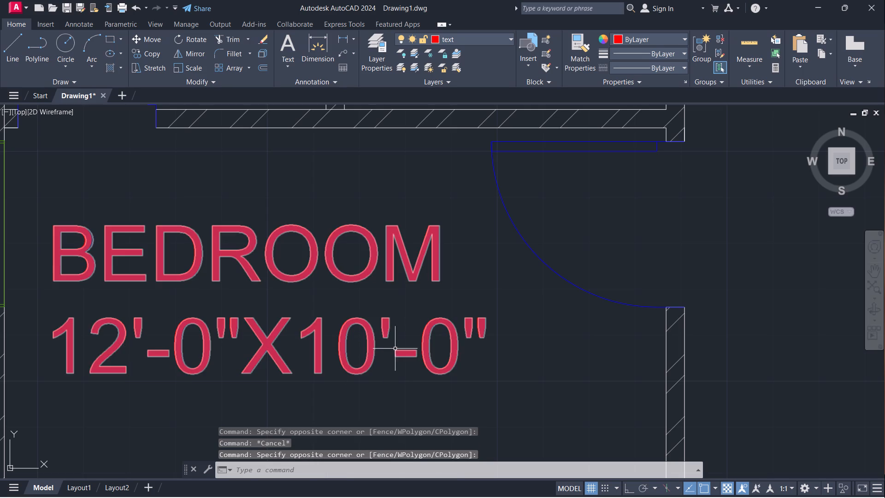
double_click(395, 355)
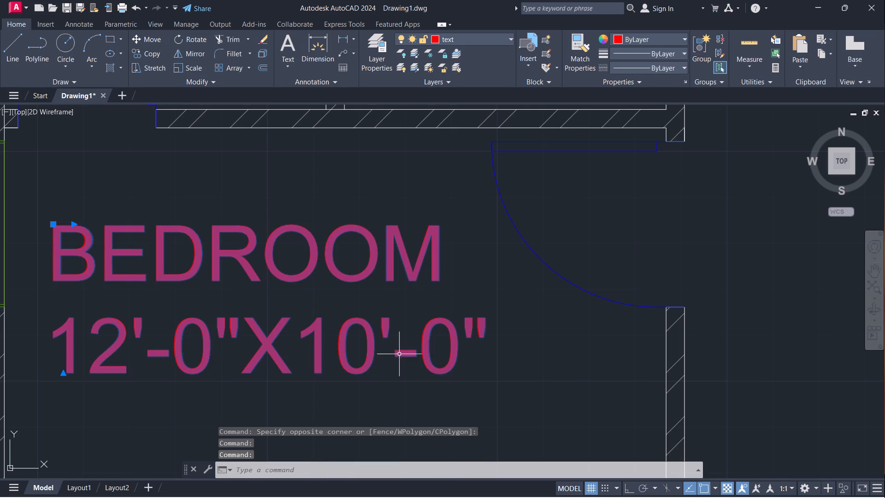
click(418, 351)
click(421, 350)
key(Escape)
Change the size line of the label in the bedroom below the toilets to 12'-0"X12'-0" and save the text changes.
scroll(425, 308, down, 3)
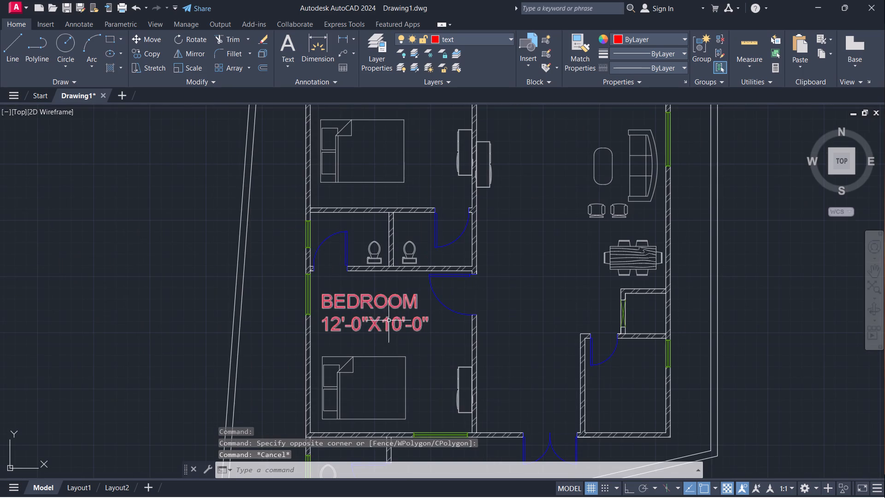
double_click(378, 306)
double_click(402, 314)
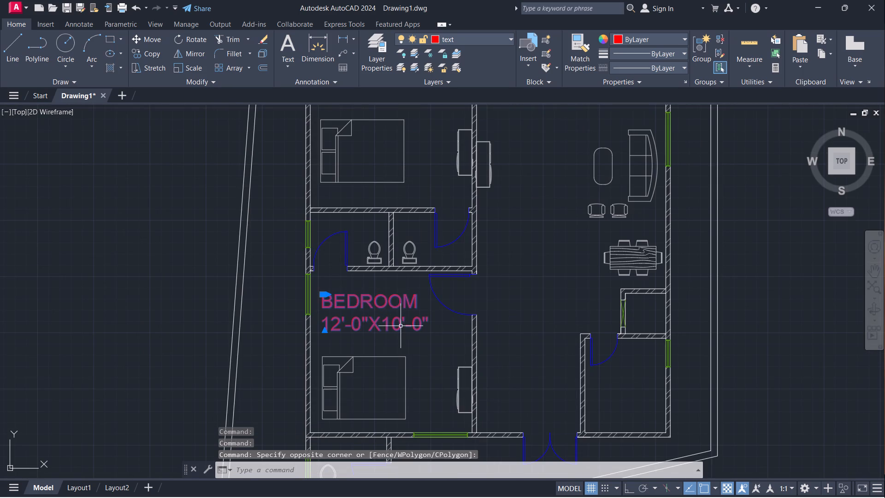
double_click(402, 328)
double_click(400, 328)
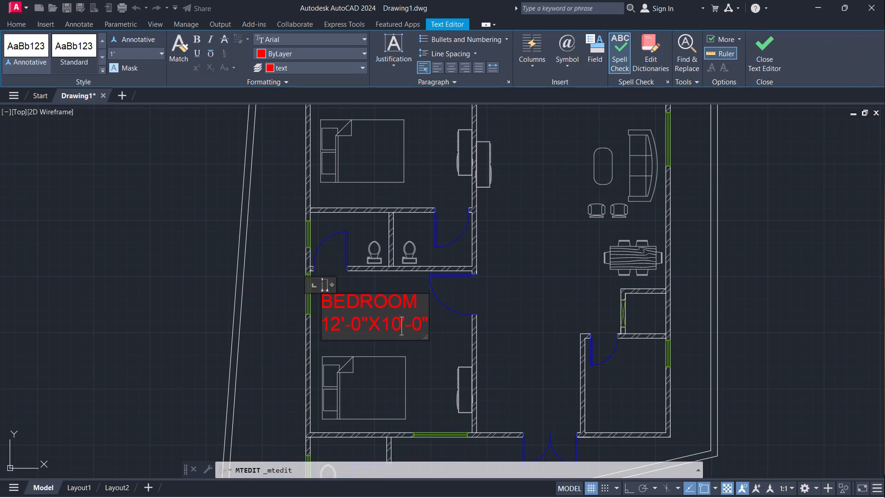
key(BackSpace)
key(2)
key(Escape)
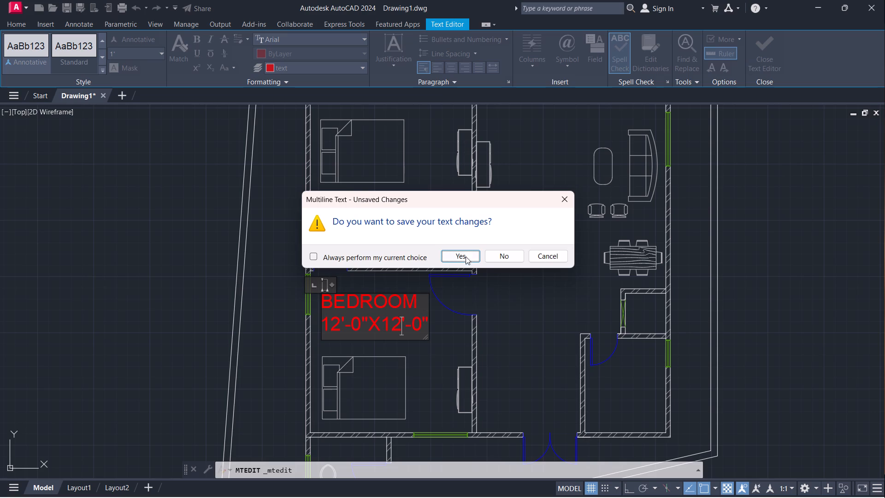
click(469, 254)
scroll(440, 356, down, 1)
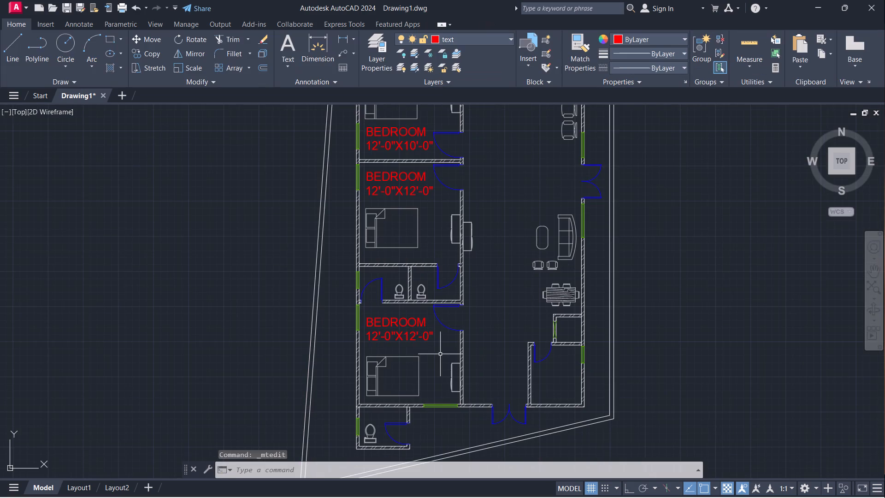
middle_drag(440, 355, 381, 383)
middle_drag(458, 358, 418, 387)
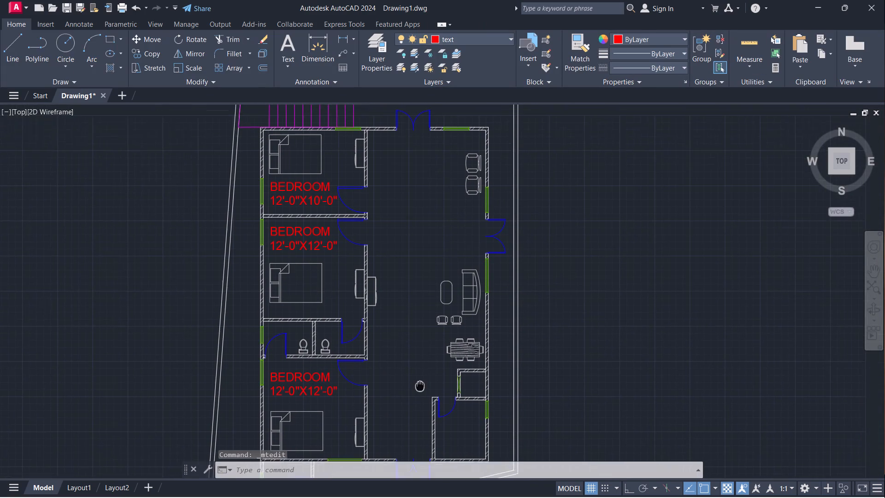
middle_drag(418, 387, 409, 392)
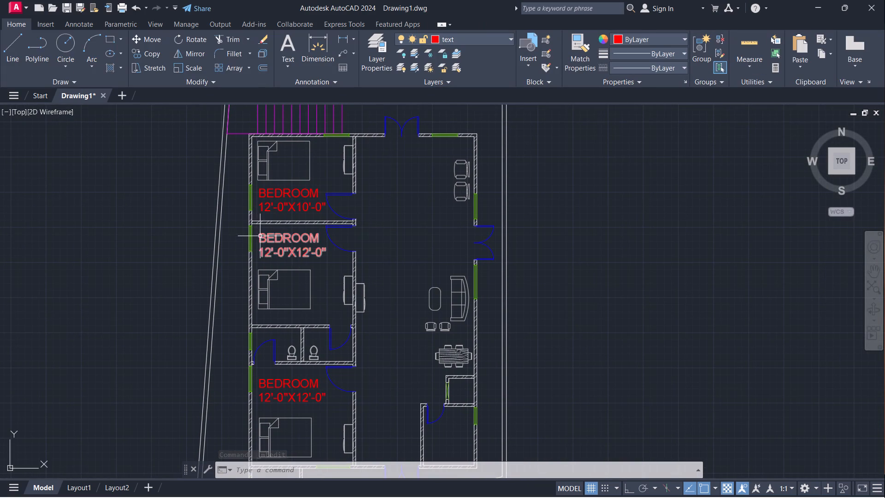
Copy the middle bedroom's 12'-0"X12'-0" label into the open hall east of the bedrooms.
click(257, 232)
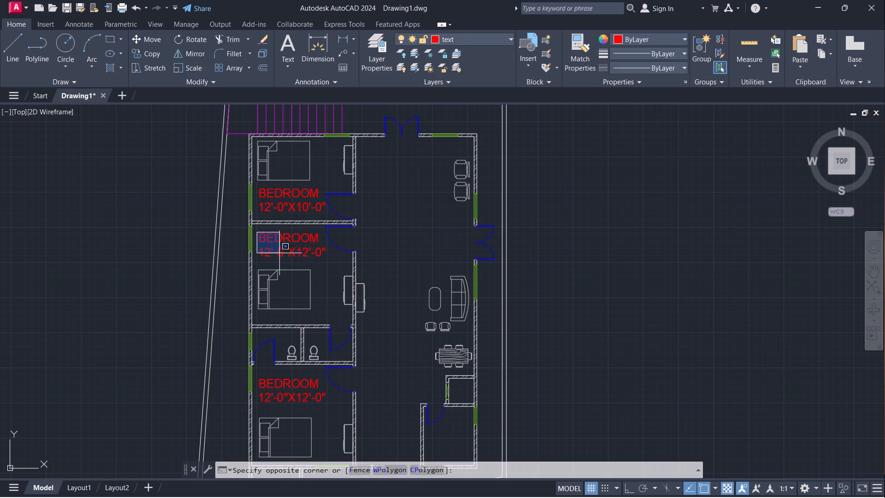
click(328, 261)
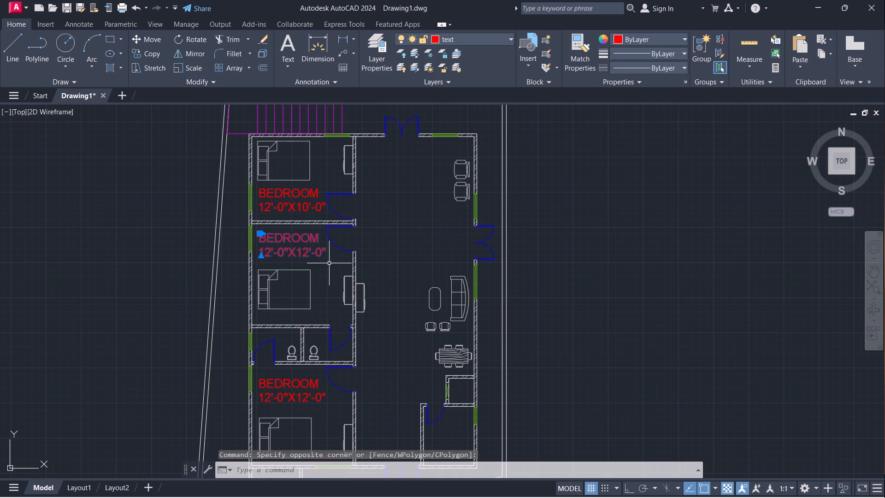
text(CO)
key(Return)
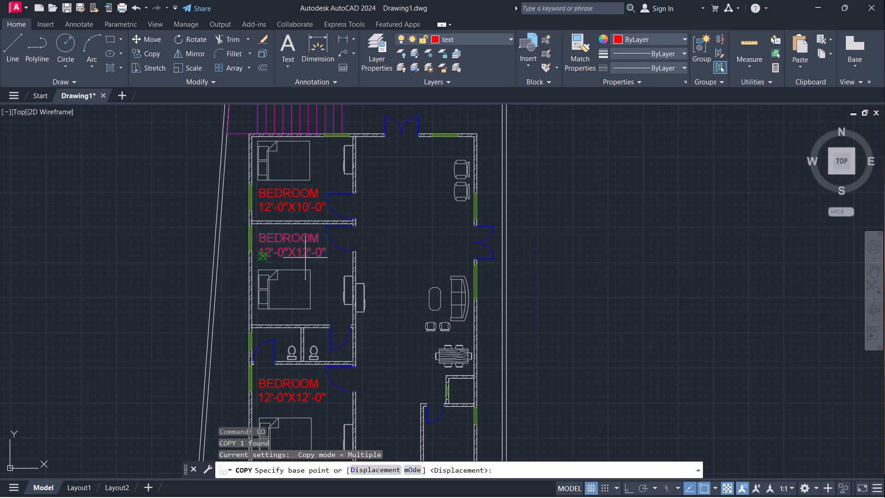
click(260, 231)
click(382, 252)
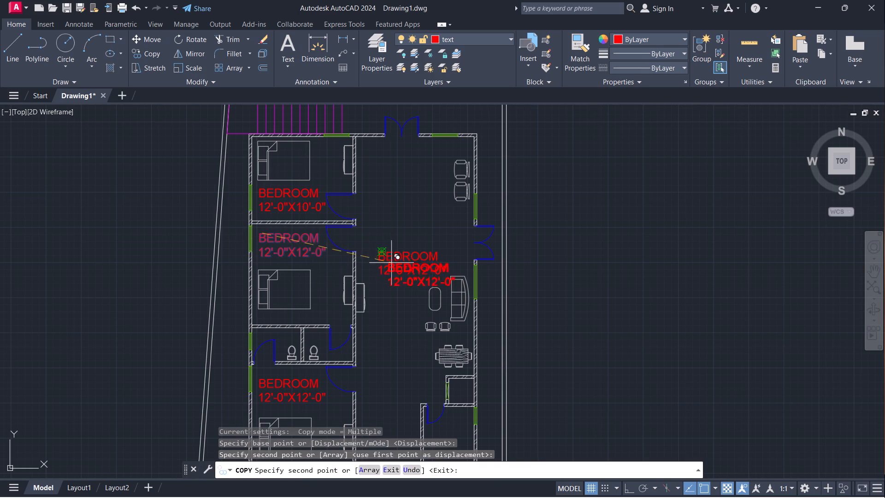
key(Escape)
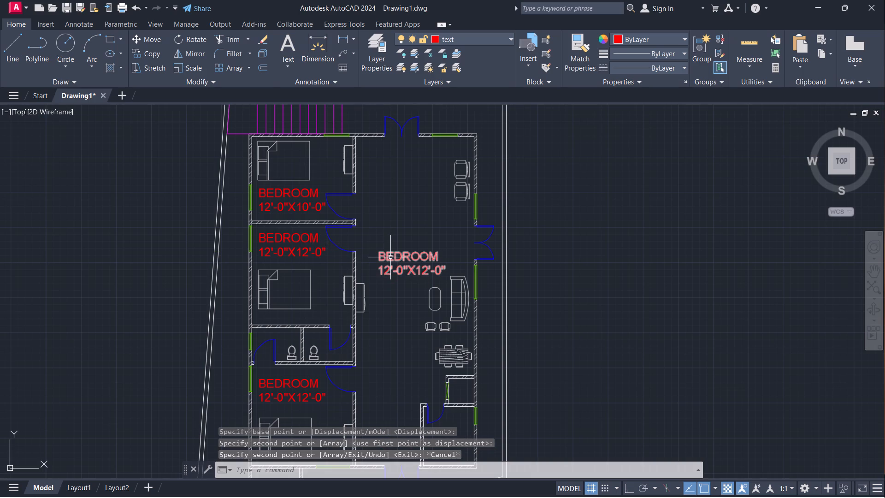
Rotate the copied bedroom label in the hall by 90° about its insertion point so it reads vertically.
key(r)
key(o)
key(Return)
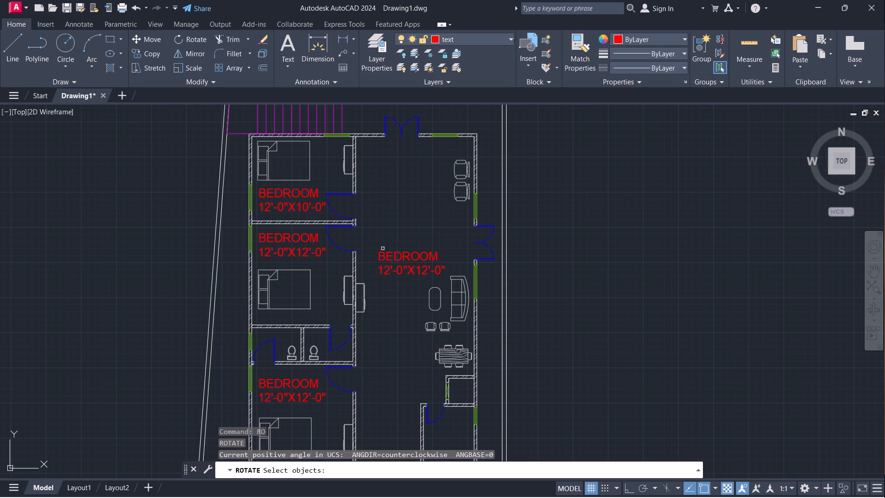
click(380, 256)
key(Return)
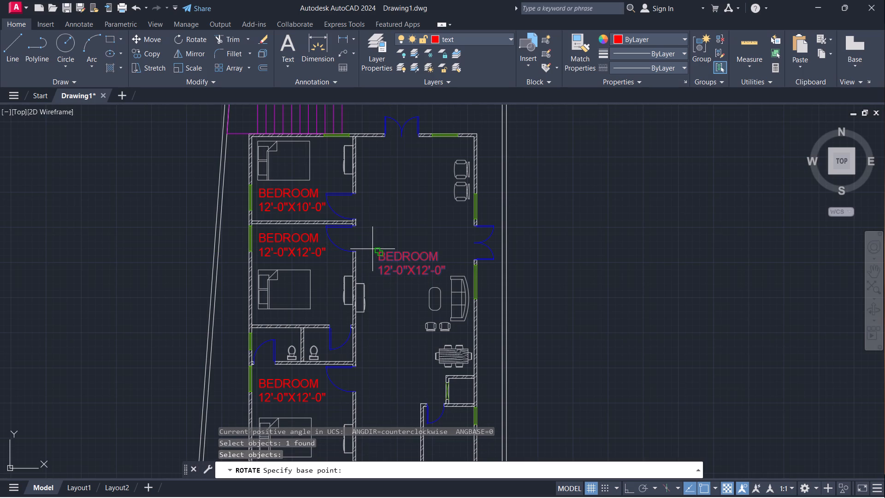
click(377, 250)
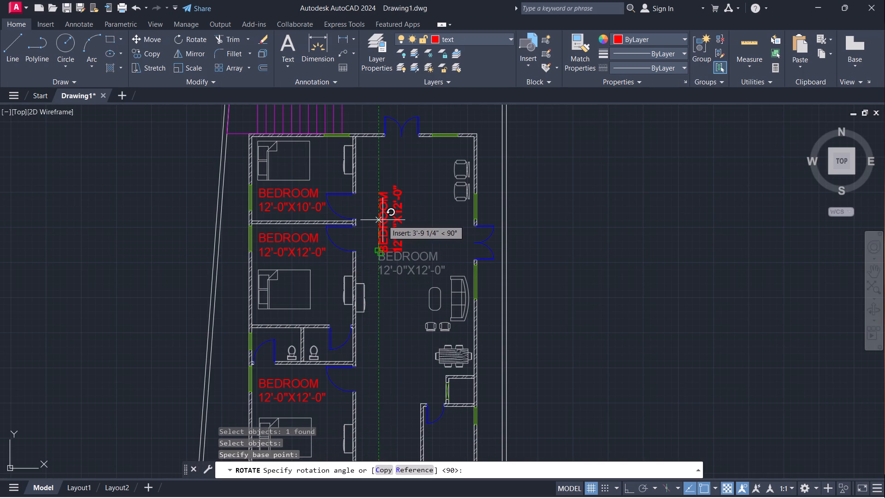
click(381, 218)
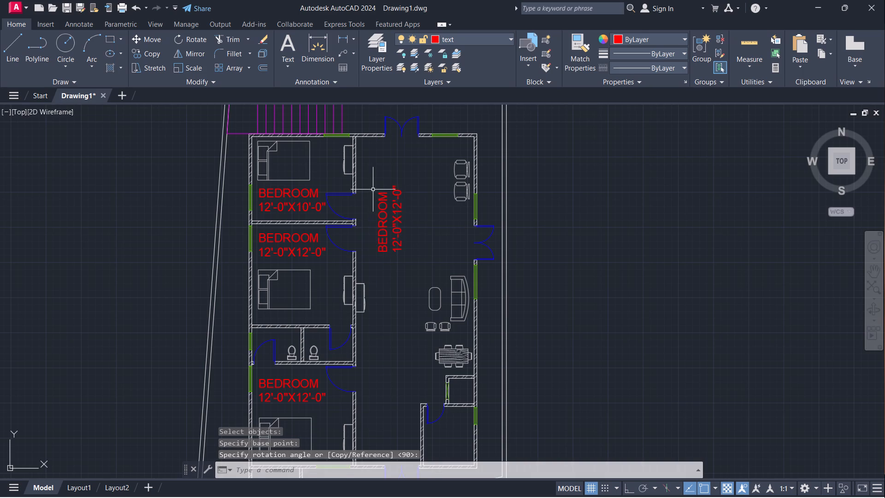
Move the rotated label straight down the hall, to beside the cabinet on the middle bedroom's outer wall.
click(372, 184)
click(437, 293)
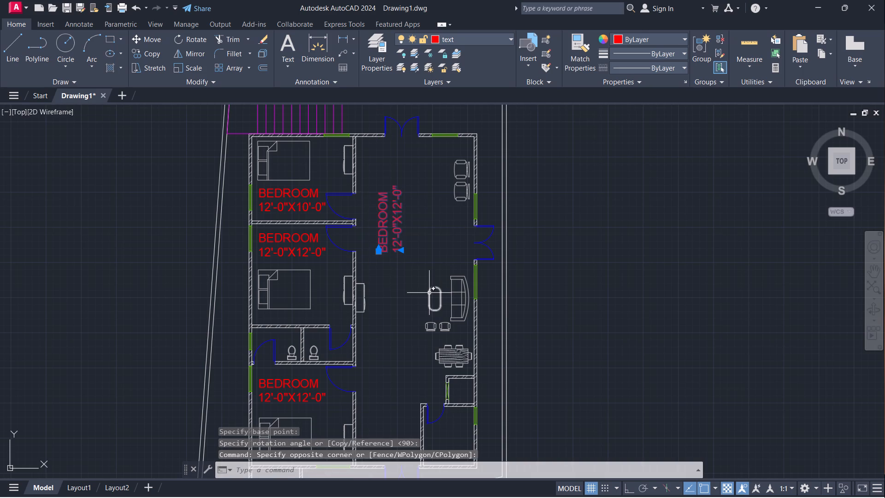
key(m)
key(Return)
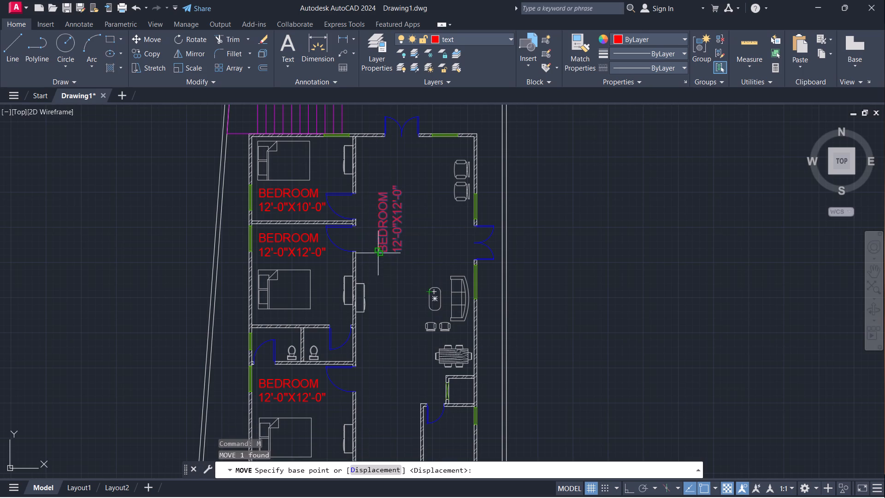
click(378, 253)
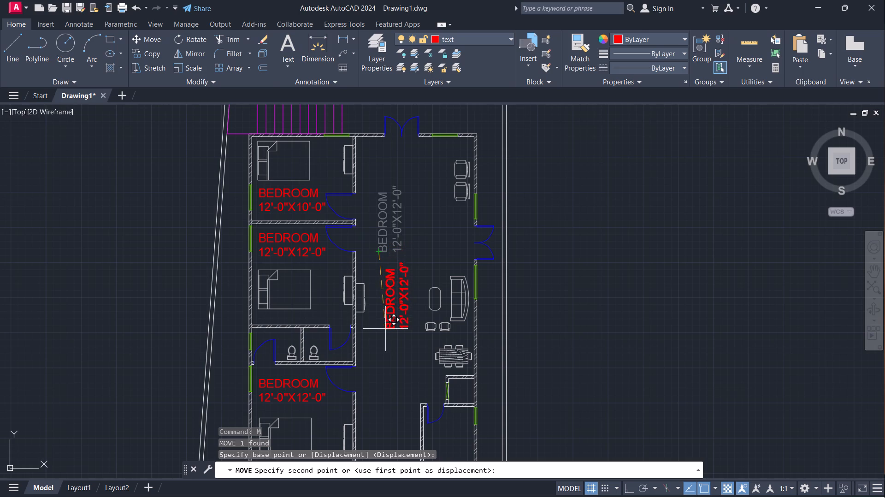
click(383, 290)
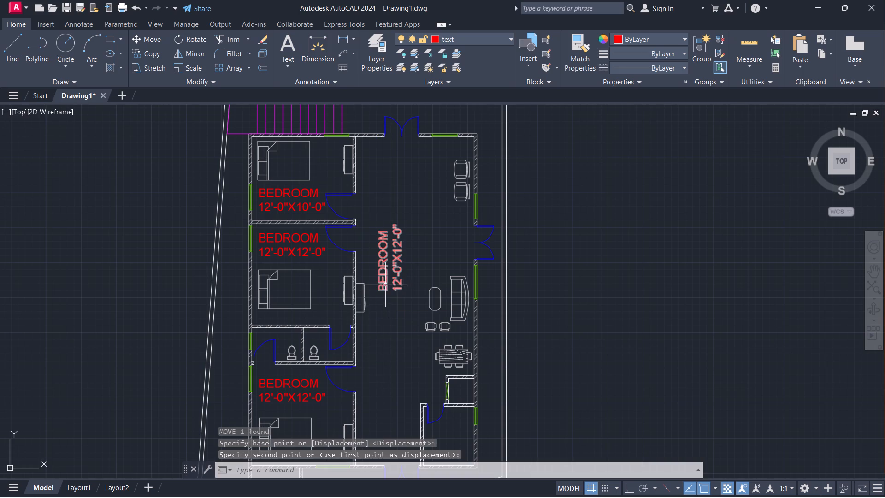
Change the room name in the vertical hall label to LIVINGROOM, keeping it on one line above the size.
double_click(382, 275)
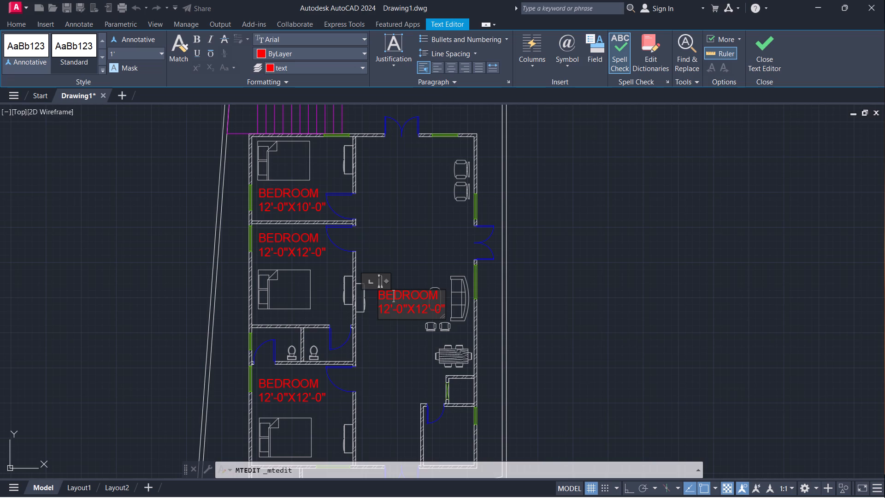
key(Right)
key(BackSpace)
key(BackSpace)
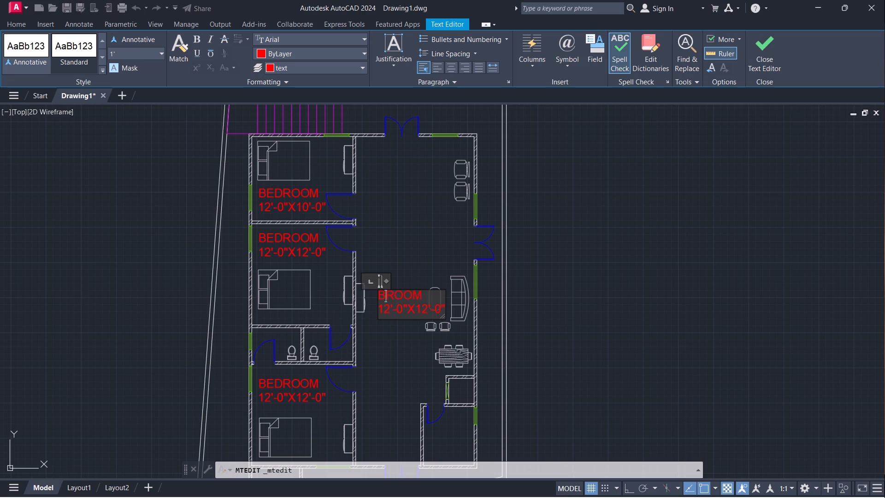
key(BackSpace)
text(LIVING)
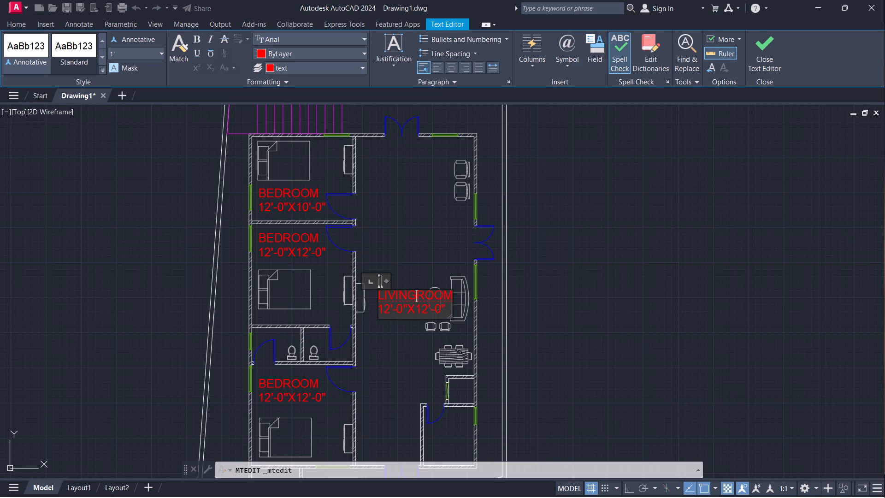
key(Return)
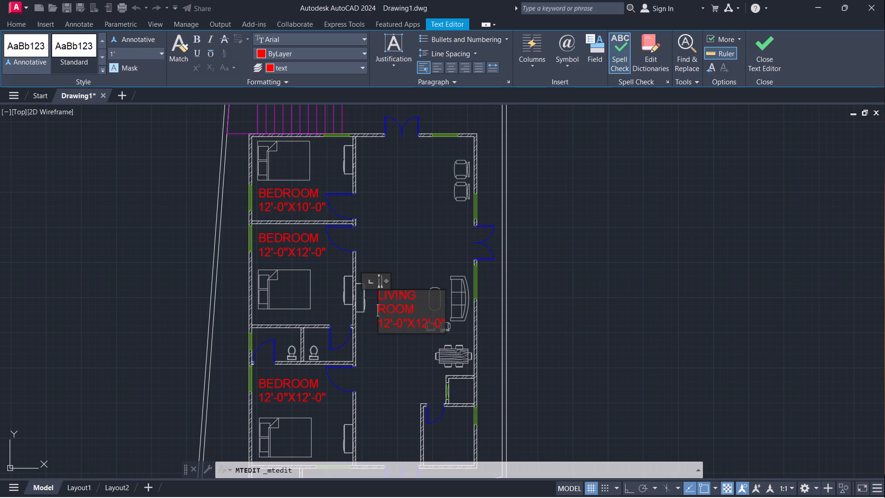
key(BackSpace)
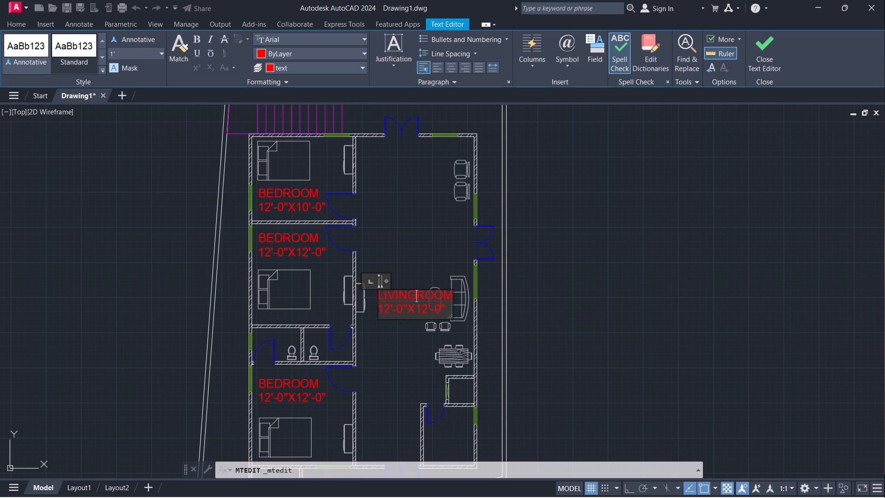
click(411, 274)
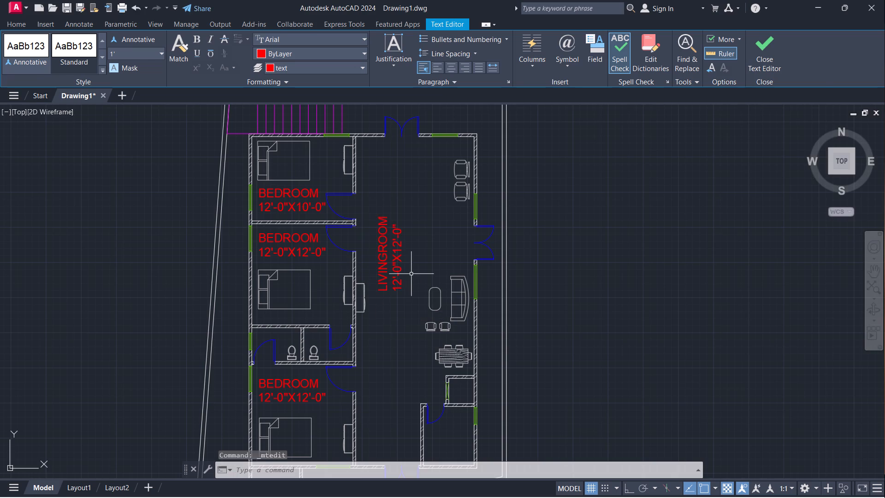
Measure the living room's clear width between the bedroom wall and the east wall with a temporary linear dimension.
scroll(416, 160, down, 1)
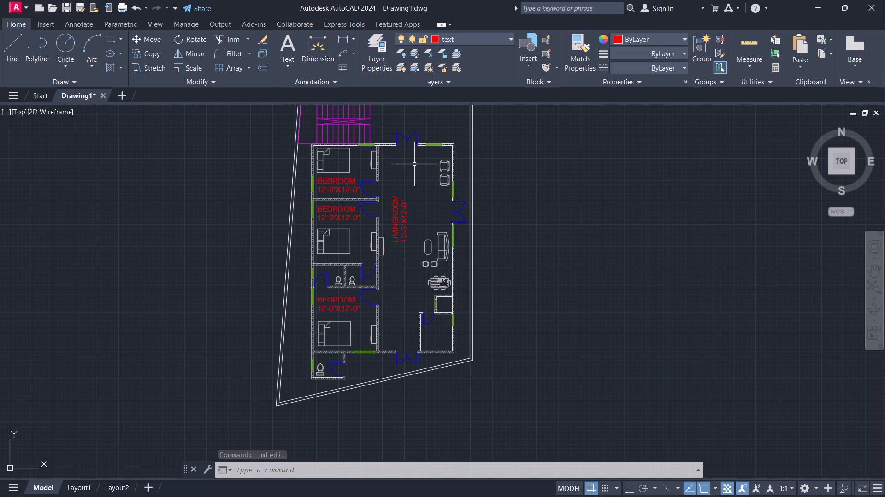
scroll(402, 263, up, 2)
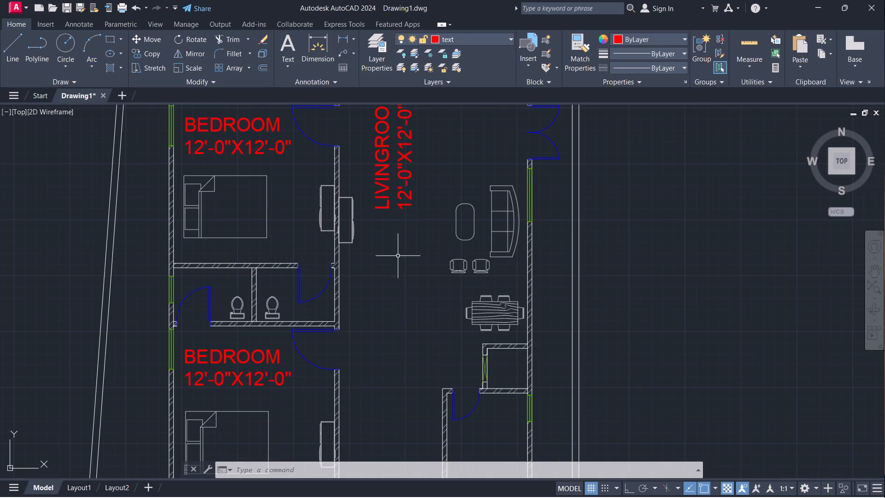
scroll(399, 252, down, 1)
scroll(428, 294, up, 2)
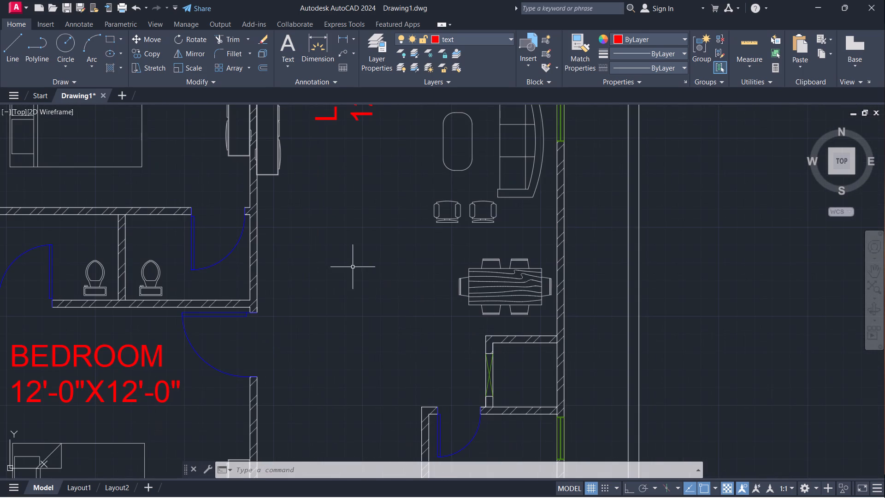
click(347, 36)
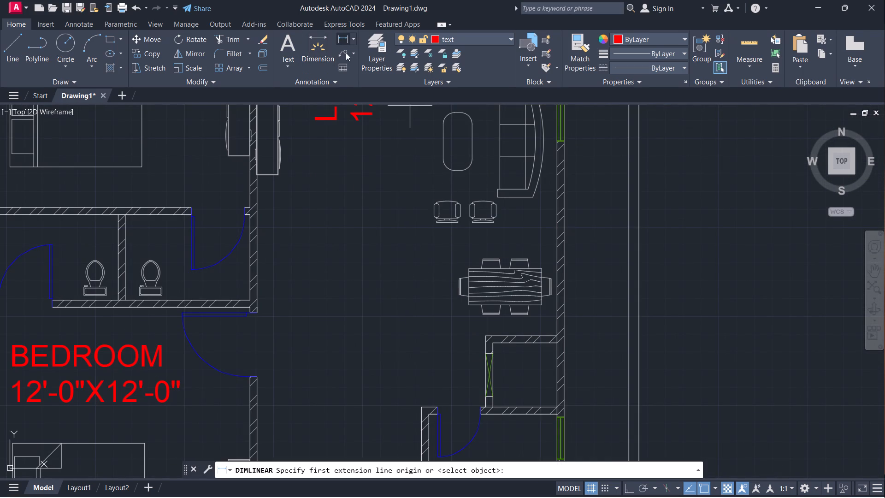
click(259, 314)
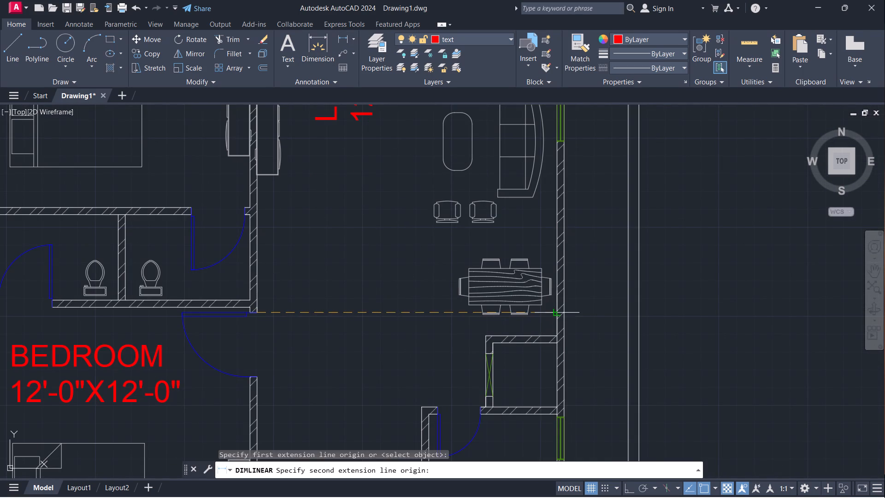
click(557, 314)
scroll(473, 326, up, 1)
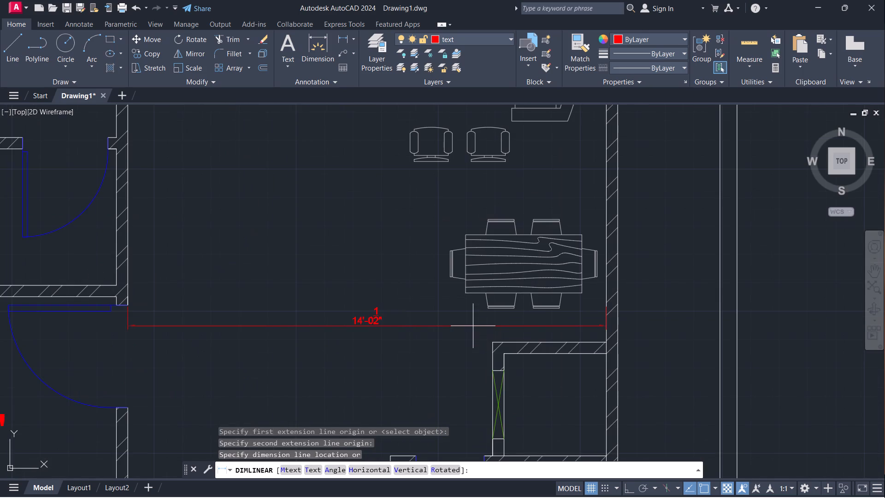
key(Escape)
Measure the living room's length from the lower bedroom's door corner to the north wall with a temporary linear dimension, with Ortho on.
scroll(417, 285, down, 2)
middle_drag(394, 255, 391, 370)
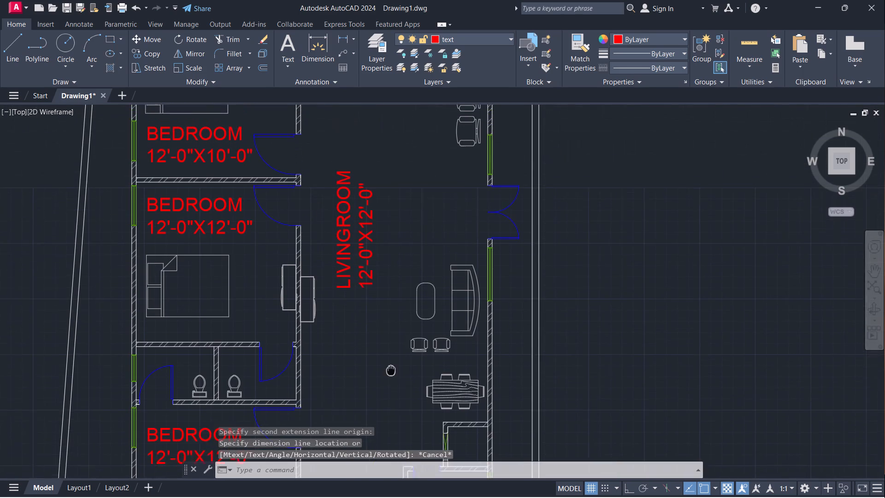
middle_drag(391, 370, 395, 386)
middle_drag(420, 237, 415, 409)
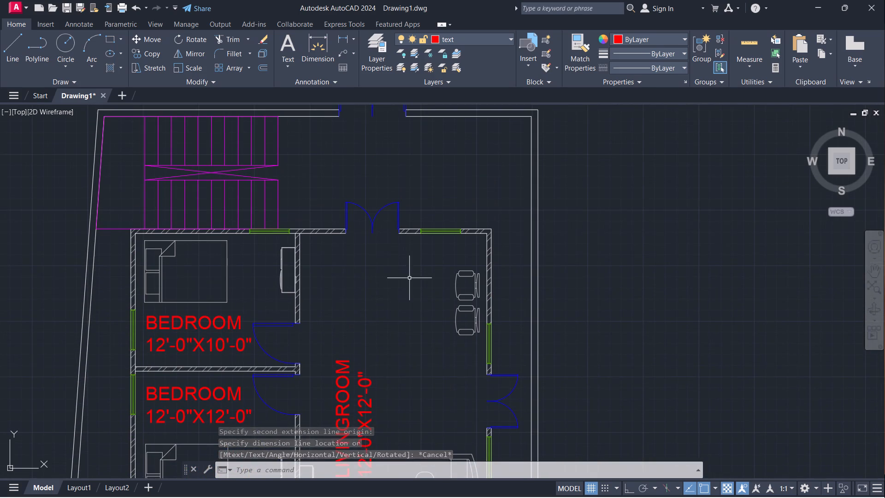
scroll(410, 274, down, 2)
scroll(388, 402, up, 1)
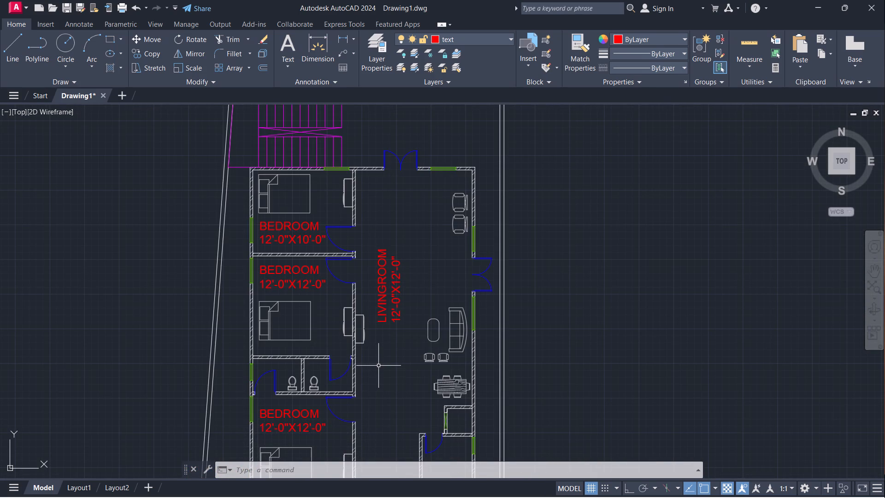
key(space)
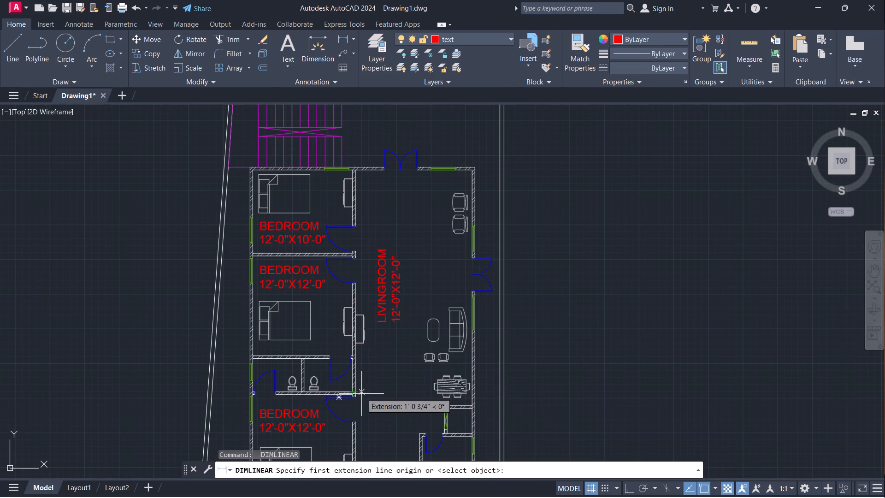
click(357, 400)
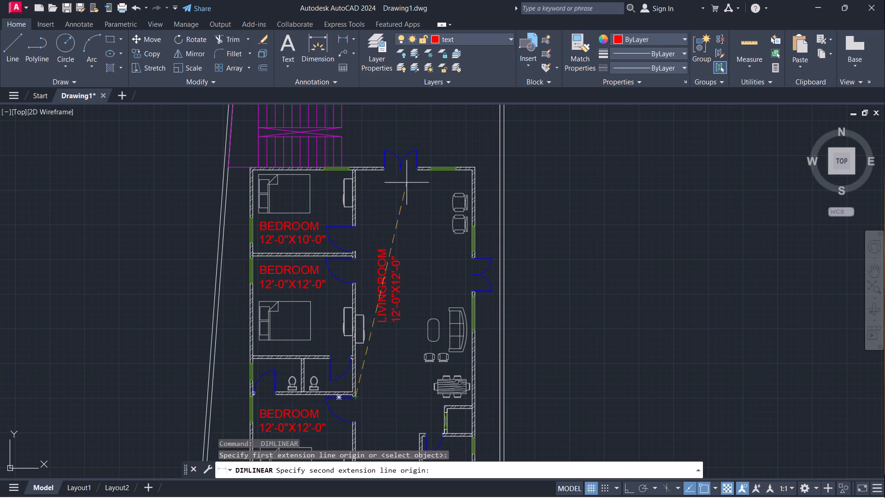
key(F8)
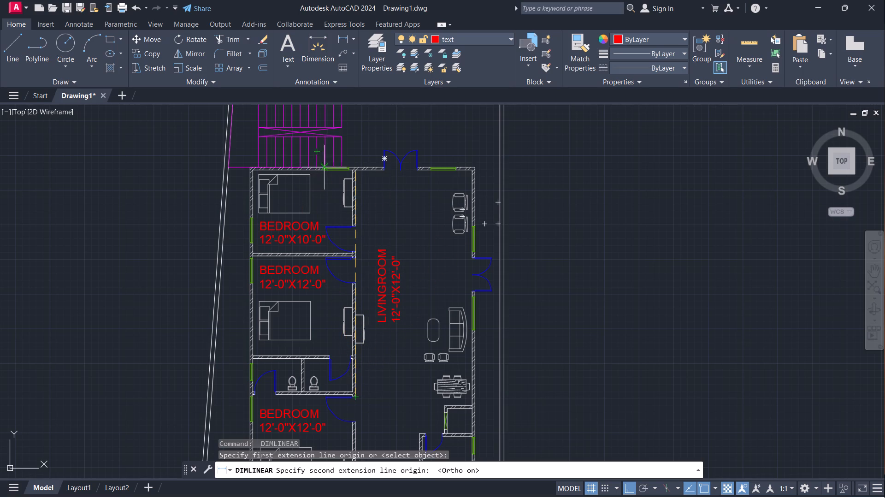
scroll(351, 172, up, 4)
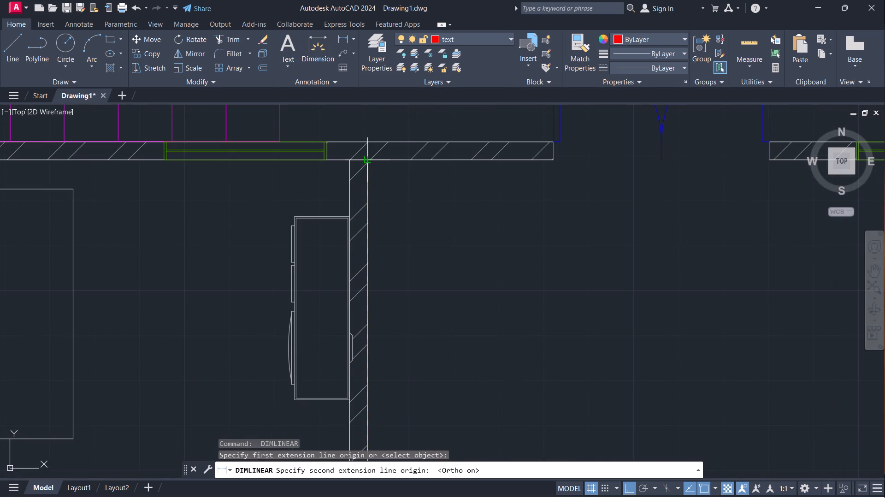
click(369, 162)
scroll(464, 210, down, 3)
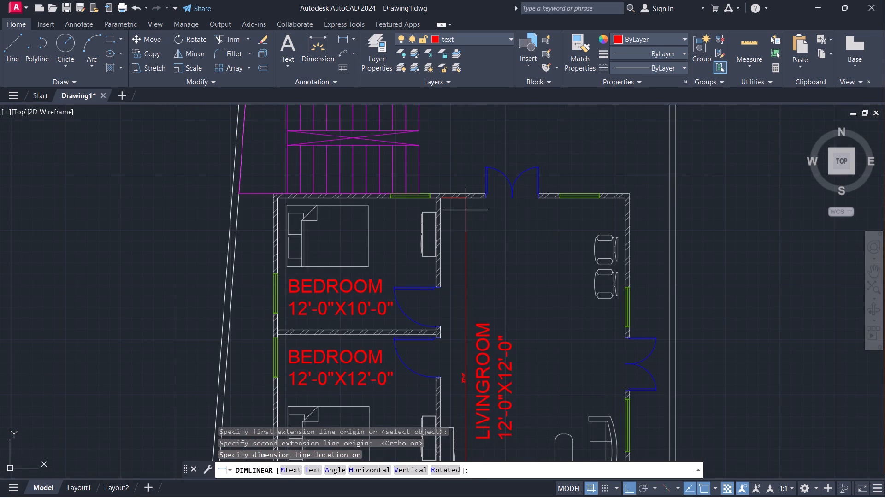
scroll(459, 394, up, 2)
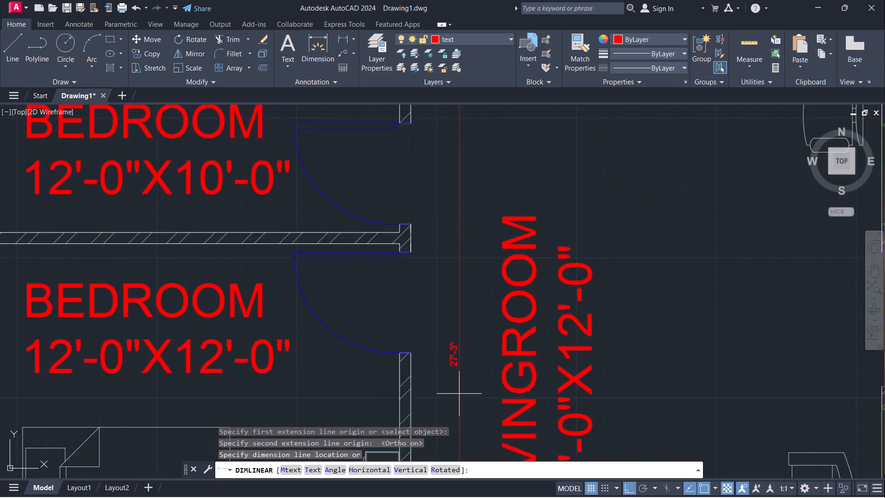
scroll(459, 394, up, 2)
key(Escape)
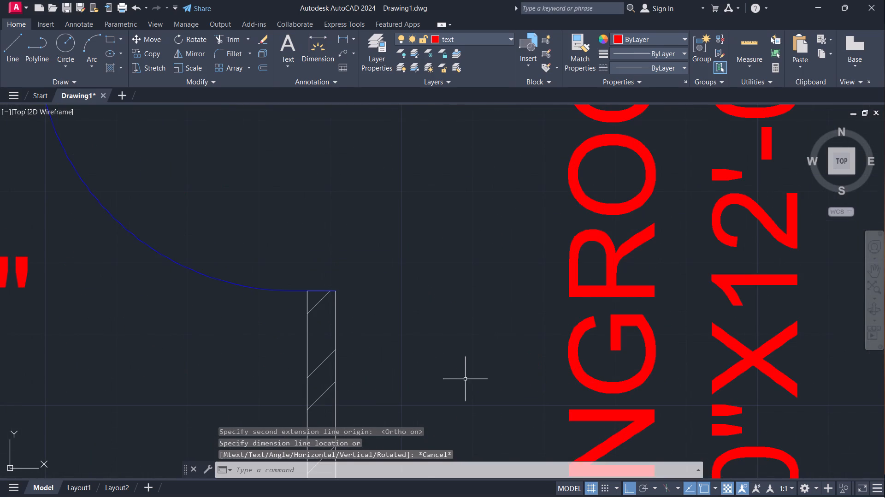
Edit the vertical LIVINGROOM label and change the first dimension of its size line to 14'-3".
scroll(466, 347, down, 3)
double_click(534, 370)
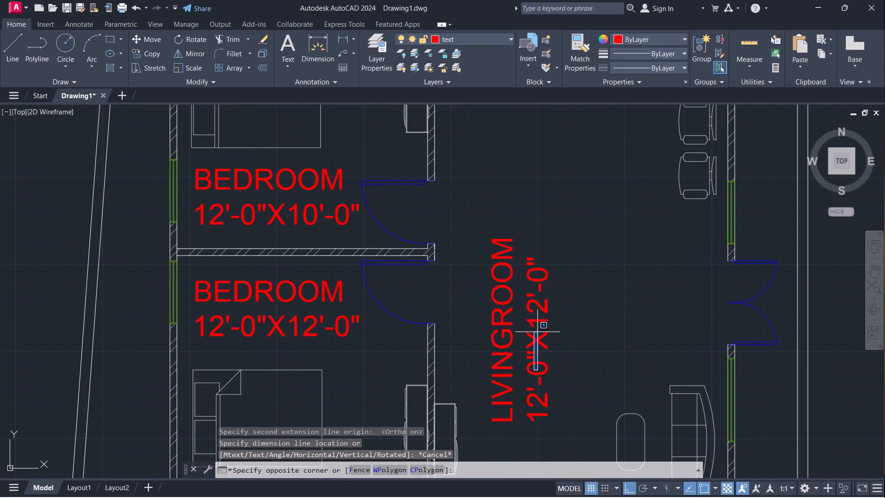
click(537, 332)
double_click(540, 346)
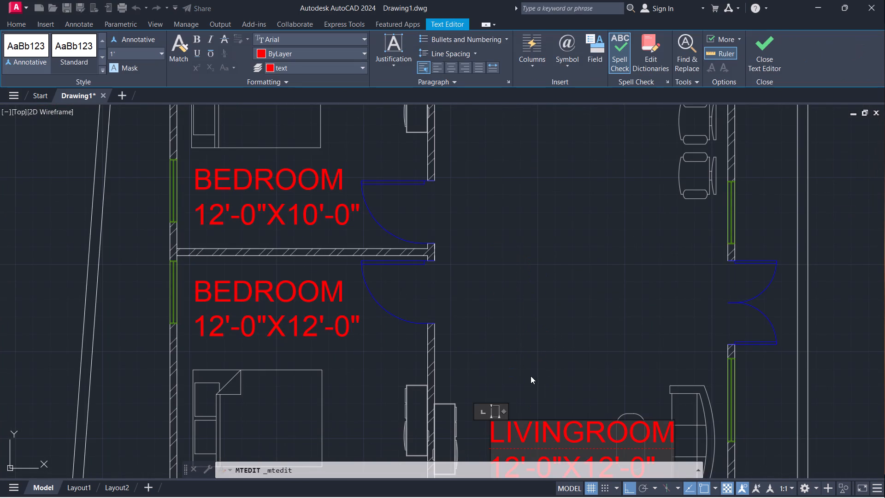
scroll(531, 375, down, 2)
scroll(529, 410, up, 2)
click(525, 408)
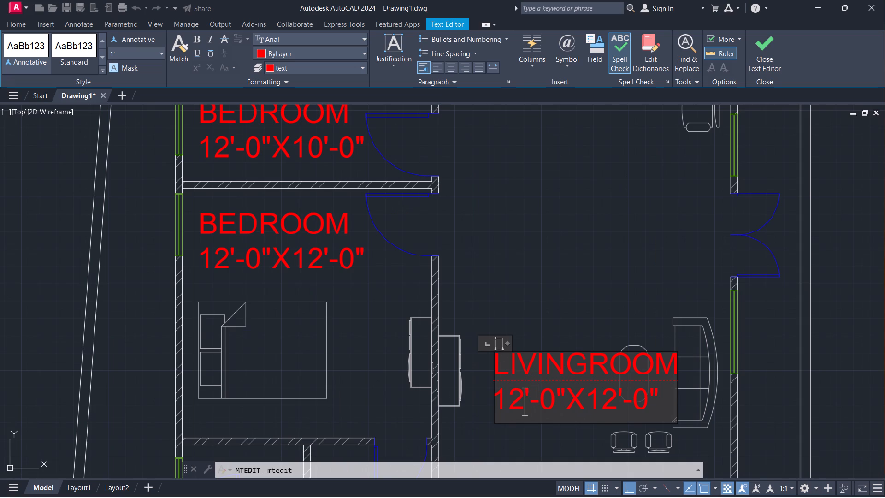
key(BackSpace)
key(4)
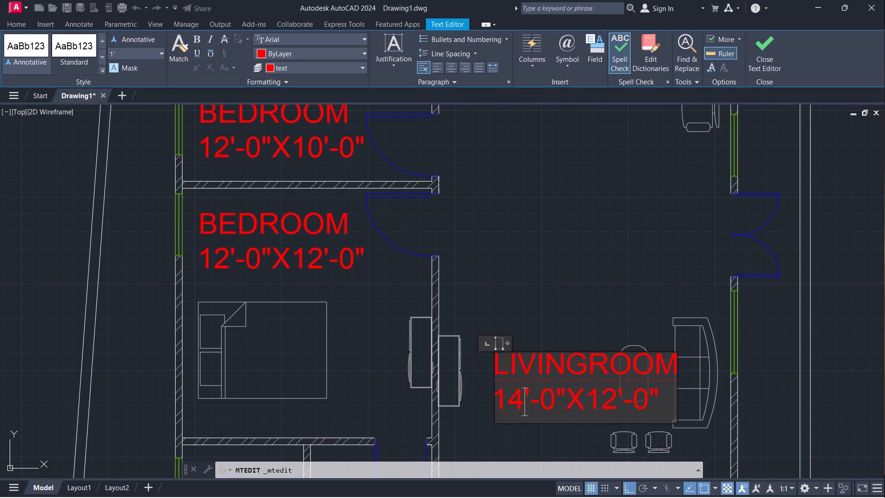
key(Right)
key(Right)
key(Right)
key(BackSpace)
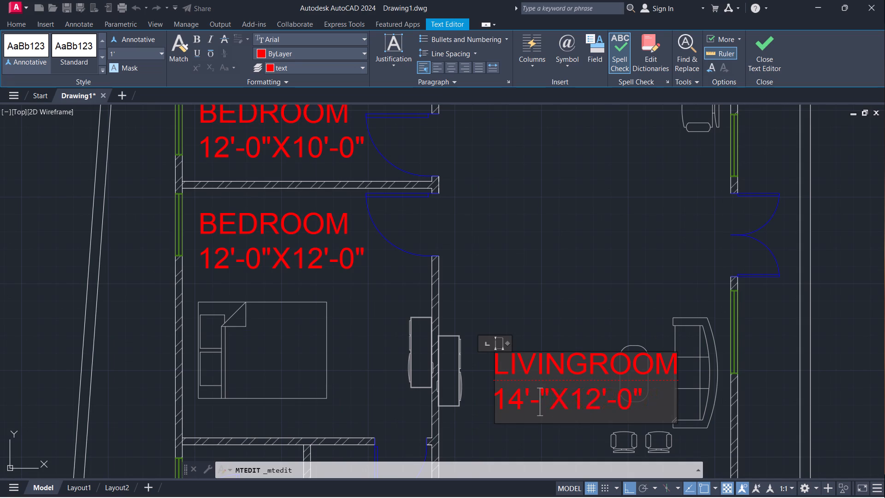
key(3)
Change the second dimension in the LIVINGROOM label's size line to 27'-3", and finish editing the text.
key(Right)
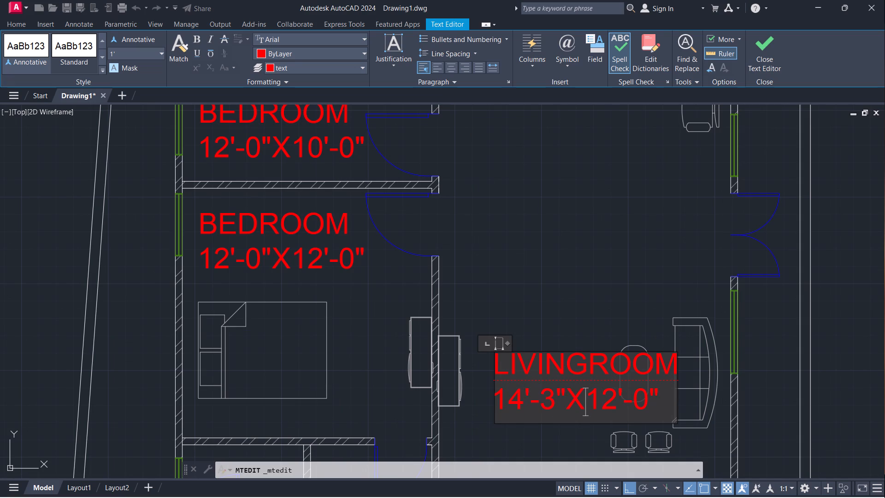
key(Right)
key(Right)
key(Right)
key(BackSpace)
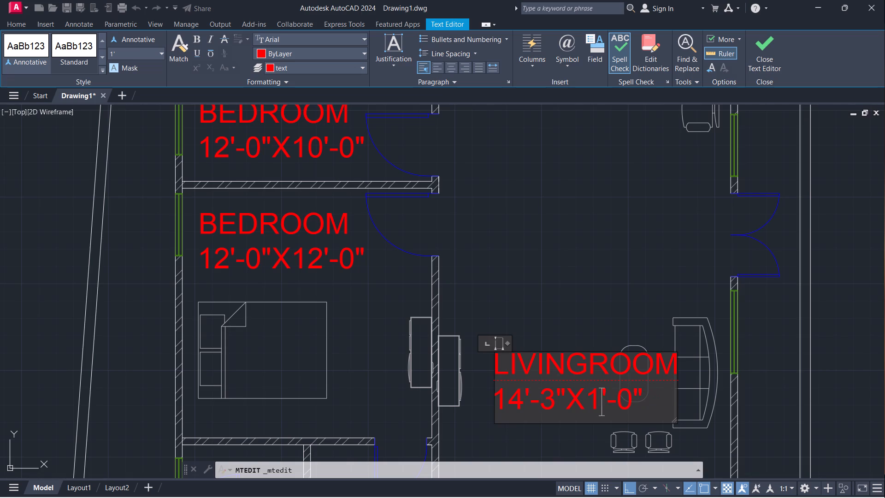
key(BackSpace)
text(27)
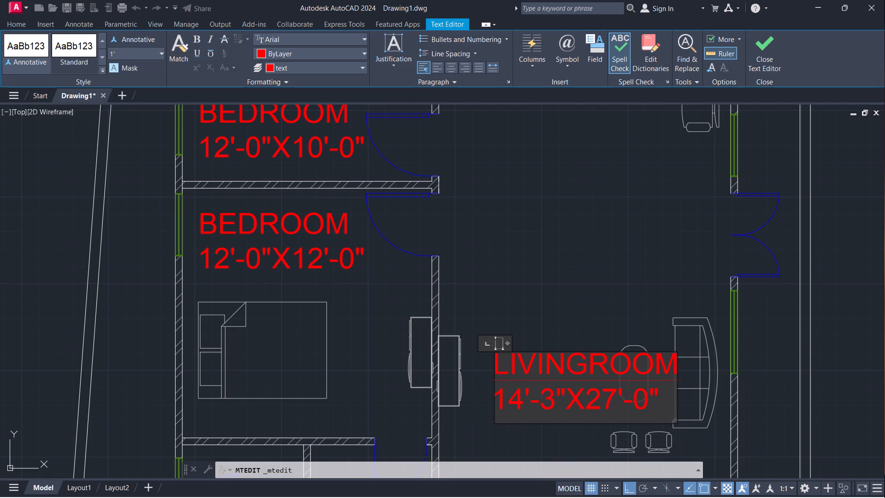
key(Right)
key(Right)
key(Right)
key(BackSpace)
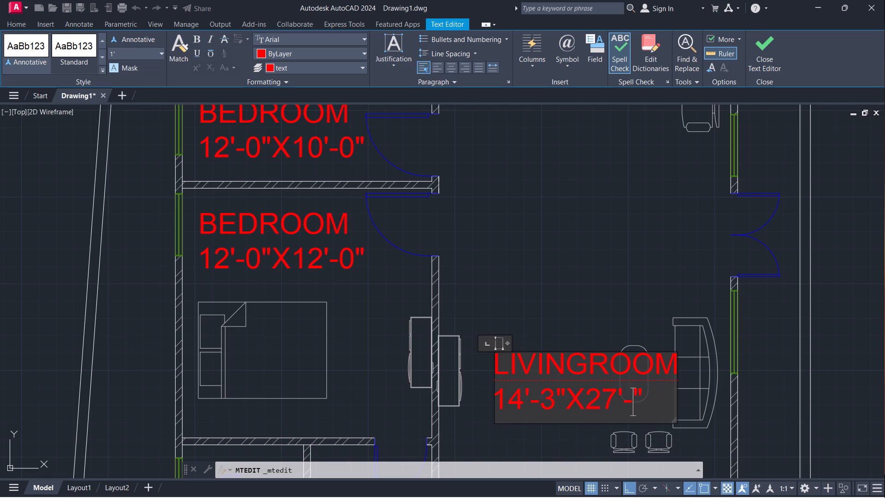
key(3)
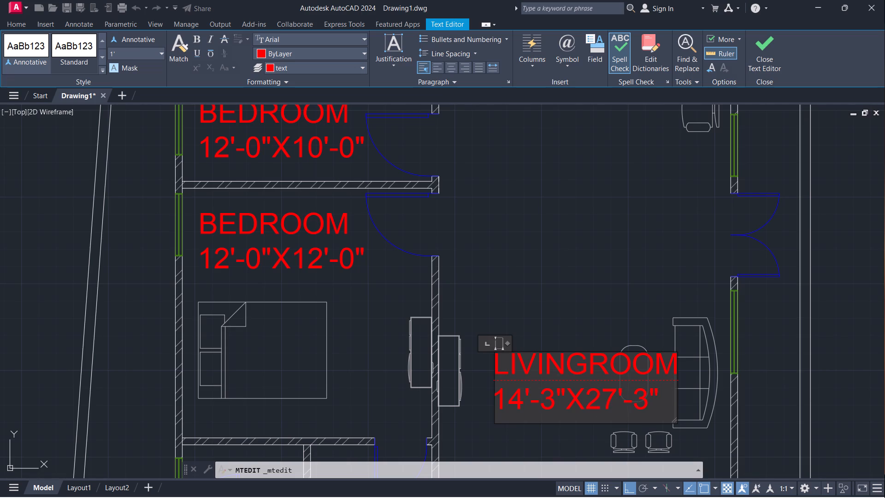
click(531, 439)
Enlarge the LIVINGROOM label by eye with Scale, using the lower end of the text as base point.
scroll(553, 320, down, 3)
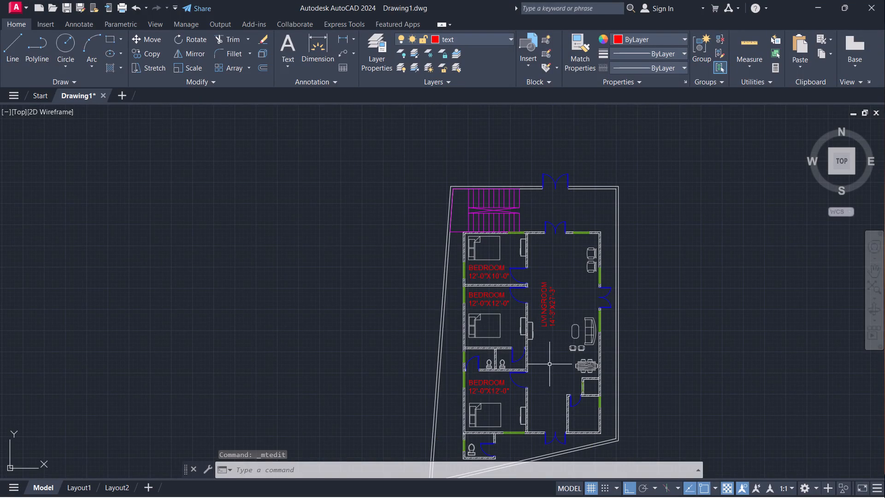
middle_drag(549, 365, 519, 327)
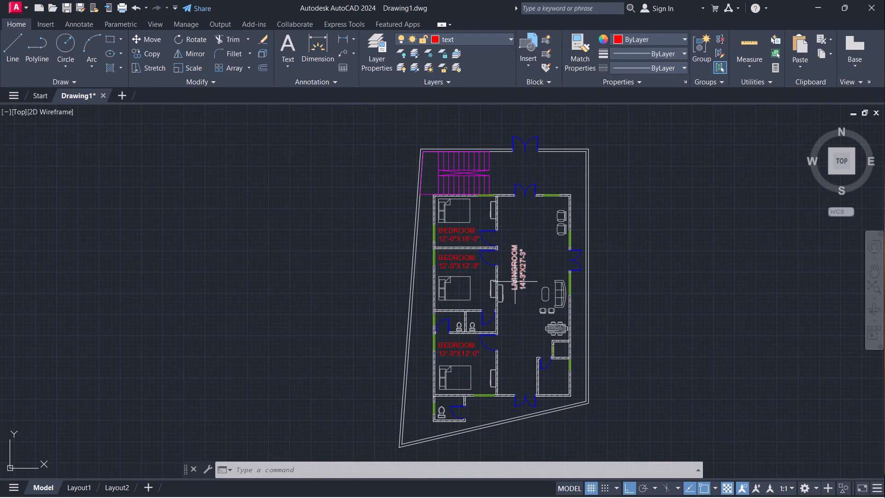
click(516, 282)
text(SC)
key(Return)
click(511, 291)
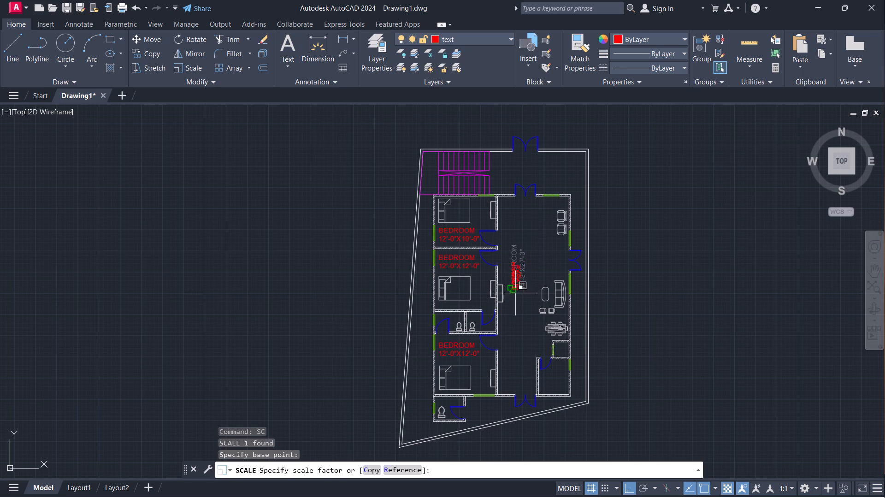
click(519, 299)
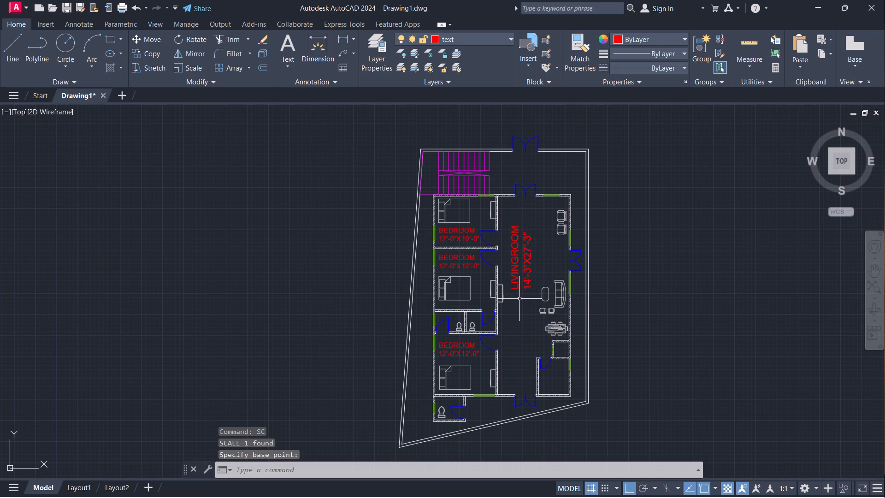
Start multiline text in the room at the plan's southeast corner, below its door, with KITCHEN as the first line.
middle_drag(534, 364, 507, 326)
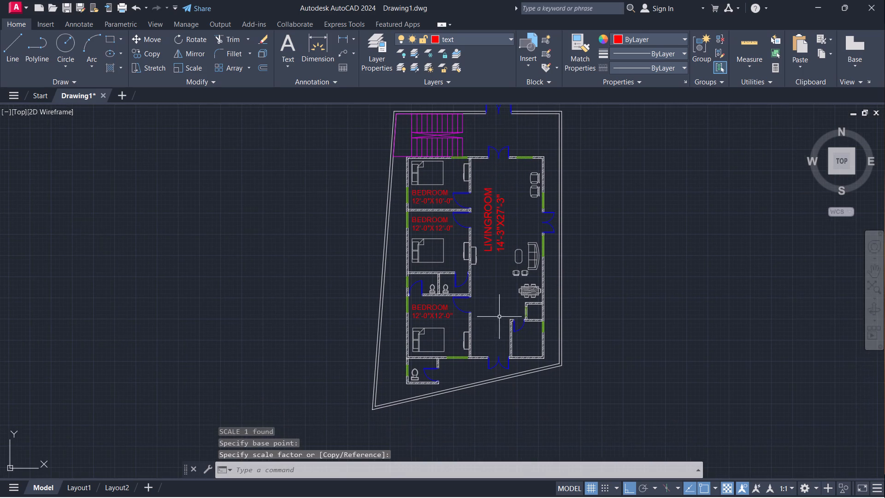
scroll(517, 350, up, 3)
middle_drag(540, 338, 533, 316)
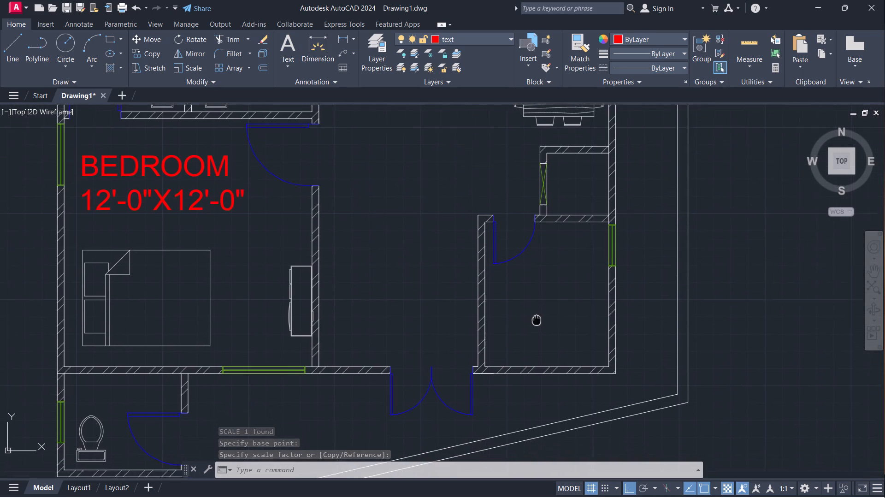
middle_drag(533, 316, 515, 310)
key(Escape)
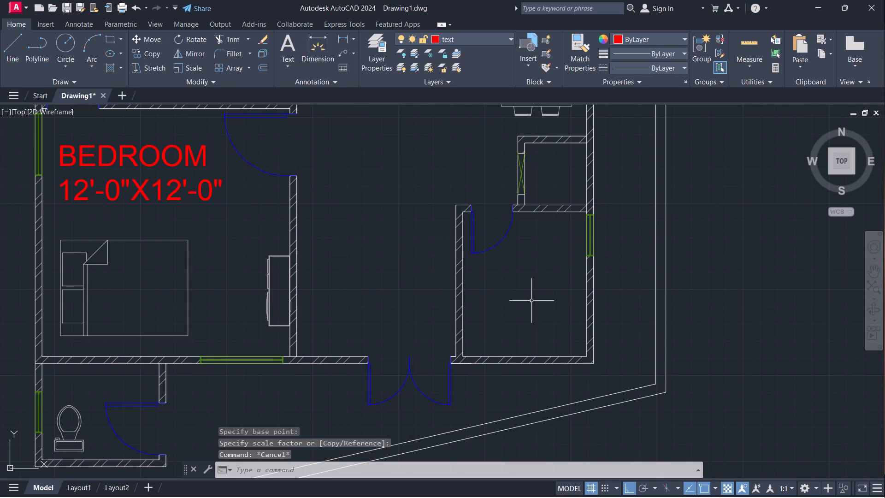
text(MT)
key(Return)
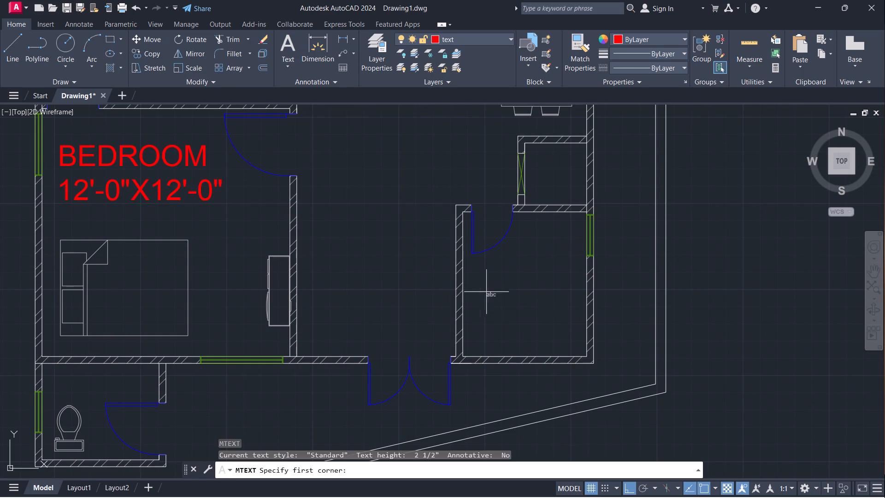
click(487, 293)
click(487, 273)
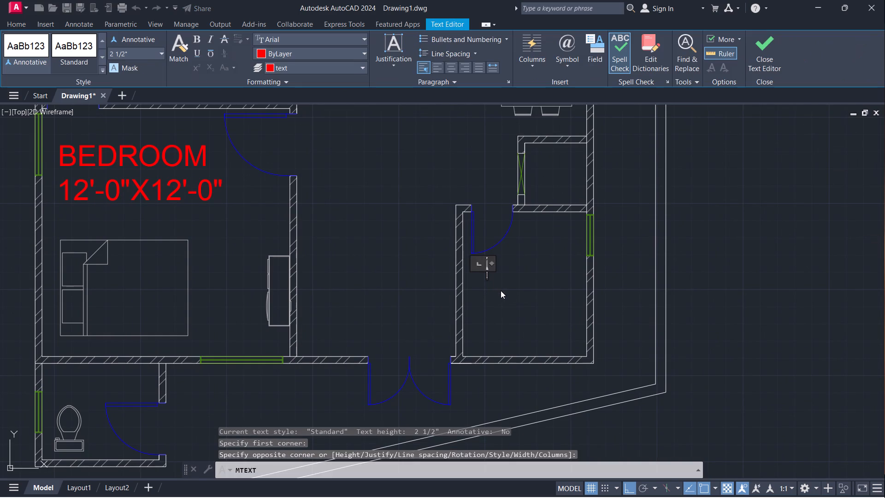
text(KITCHE)
key(n)
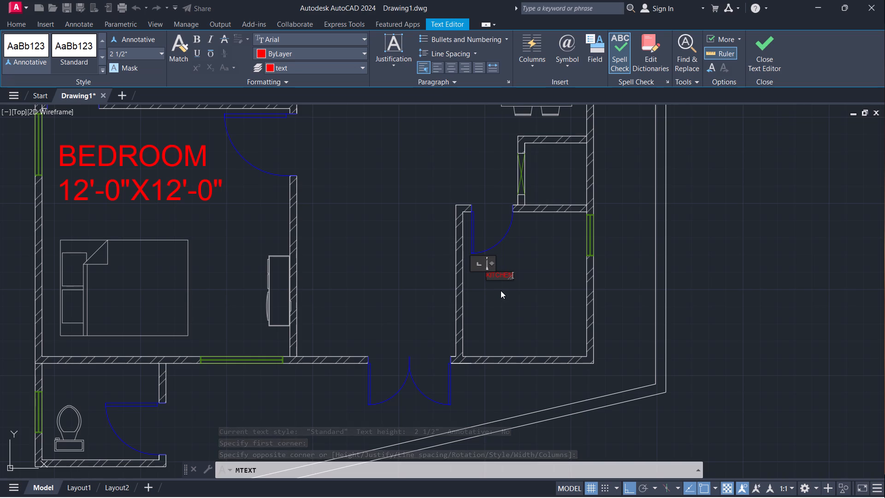
Add the size 6'-0"X7'-0" on a second line under KITCHEN and finish the label.
key(Return)
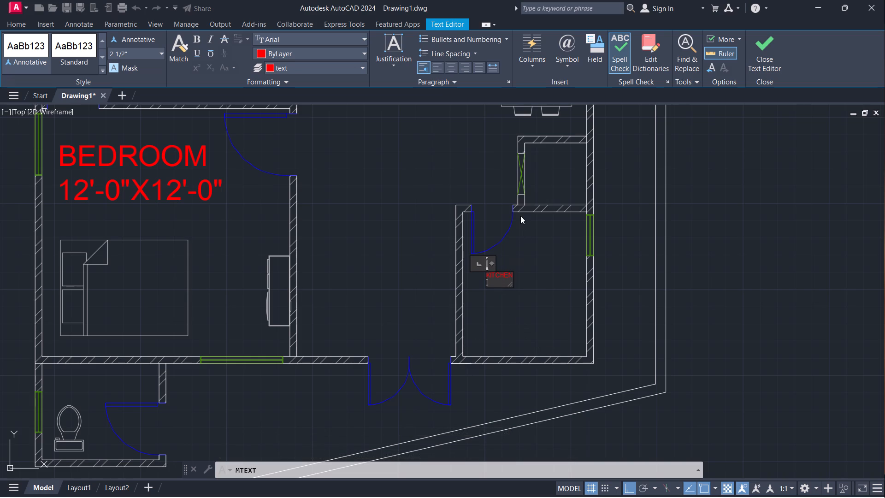
text(6')
text(-0")
key(x)
key(7)
key(apostrophe)
text(-0")
key(Return)
click(543, 271)
Copy the KITCHEN label into the small room north of the kitchen and the southwest toilet, with Ortho off.
click(480, 268)
click(544, 305)
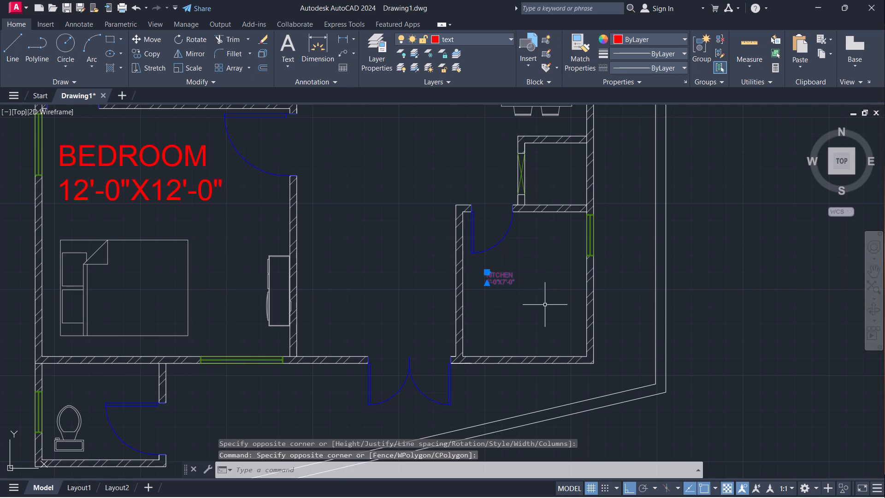
text(CO)
key(Return)
click(486, 276)
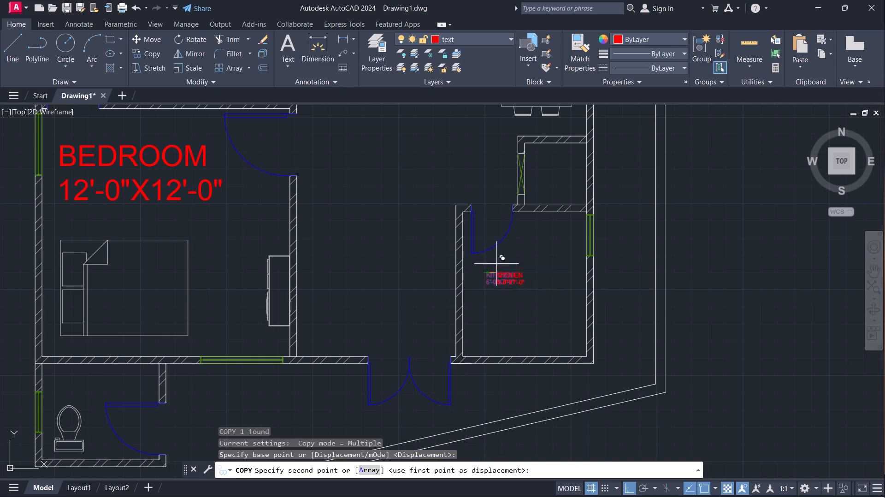
key(F8)
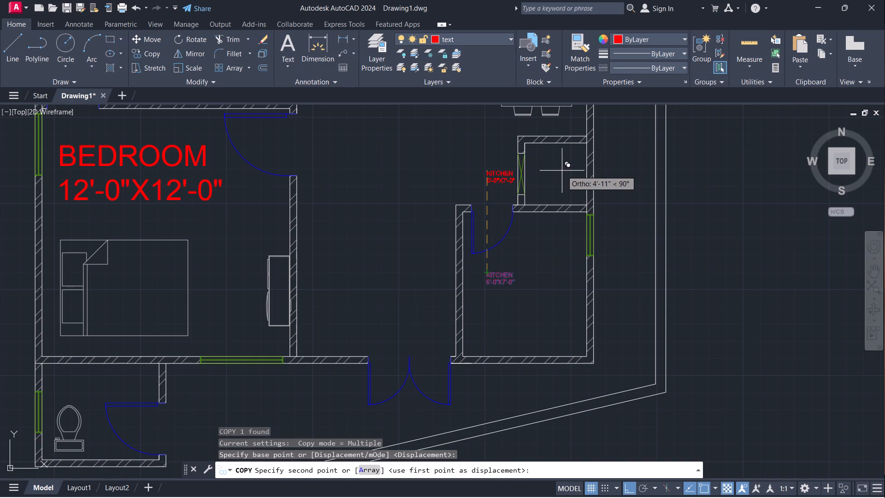
click(550, 166)
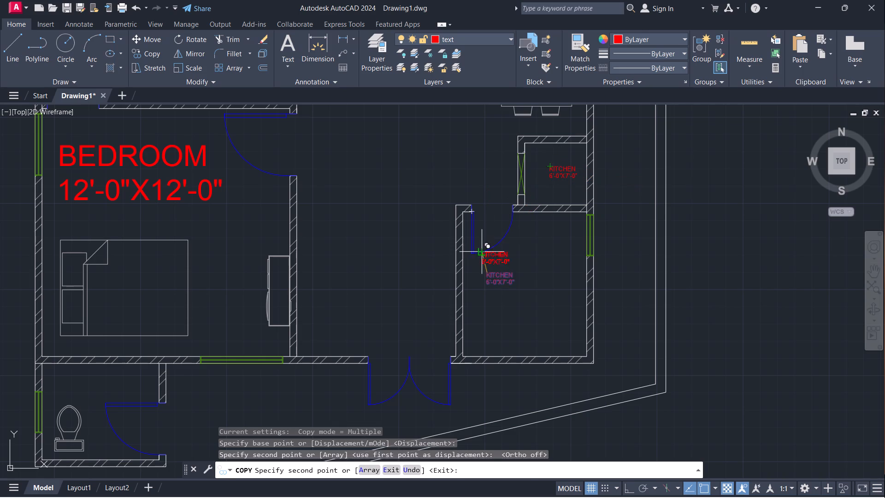
scroll(486, 262, down, 2)
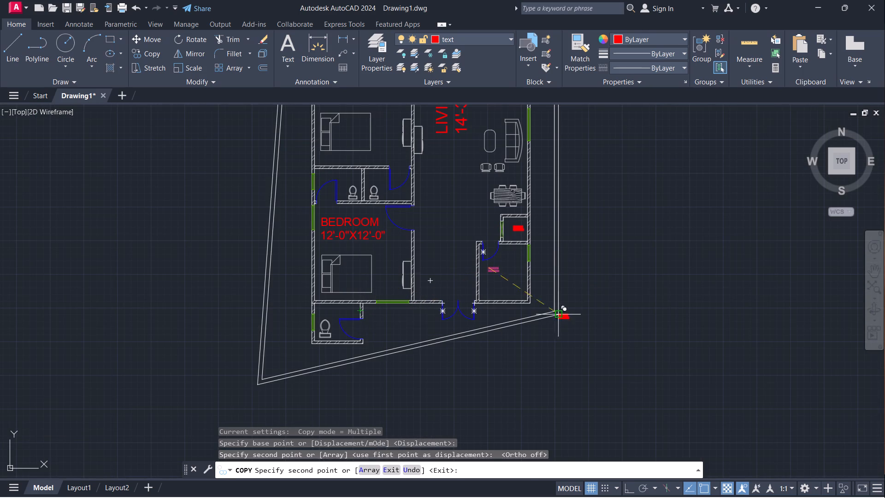
scroll(331, 311, up, 3)
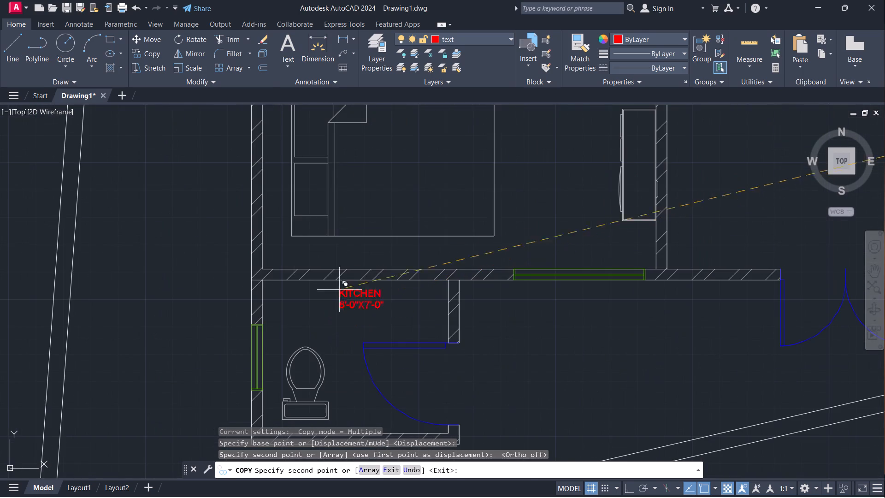
click(305, 310)
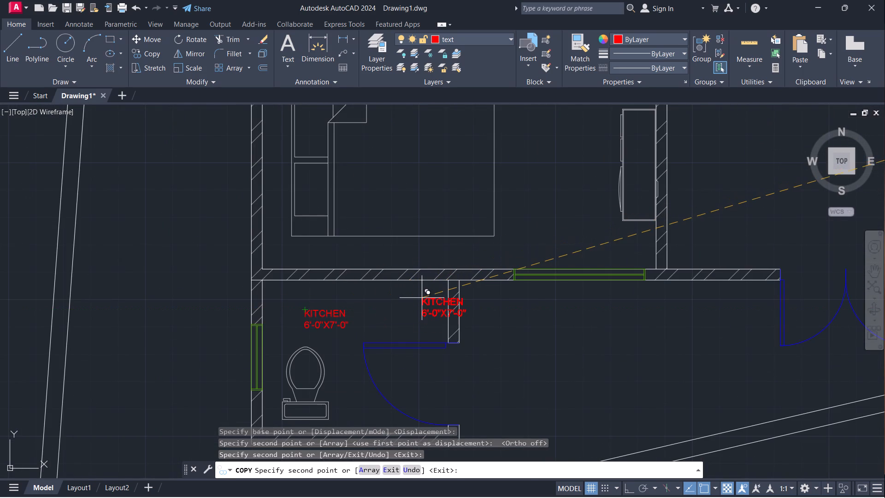
key(Escape)
Enlarge the kitchen's KITCHEN label by eye with Scale, using the start of its first line as base point.
scroll(392, 288, down, 2)
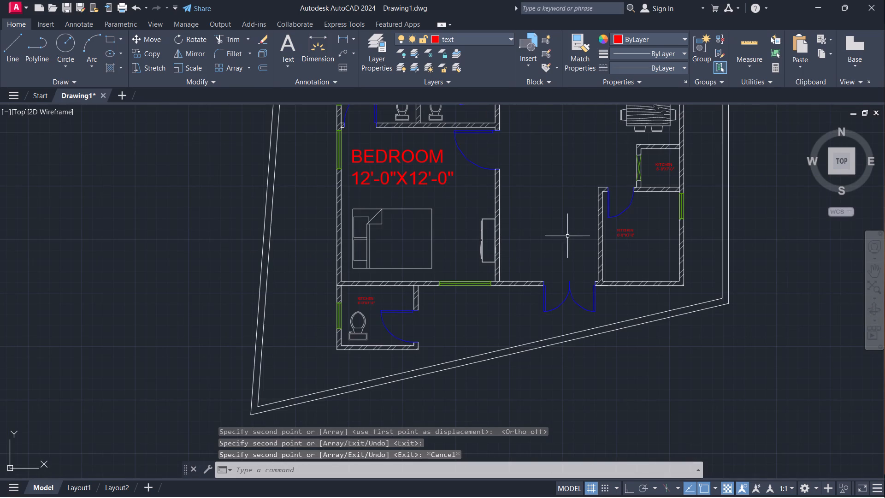
scroll(628, 225, up, 2)
click(599, 237)
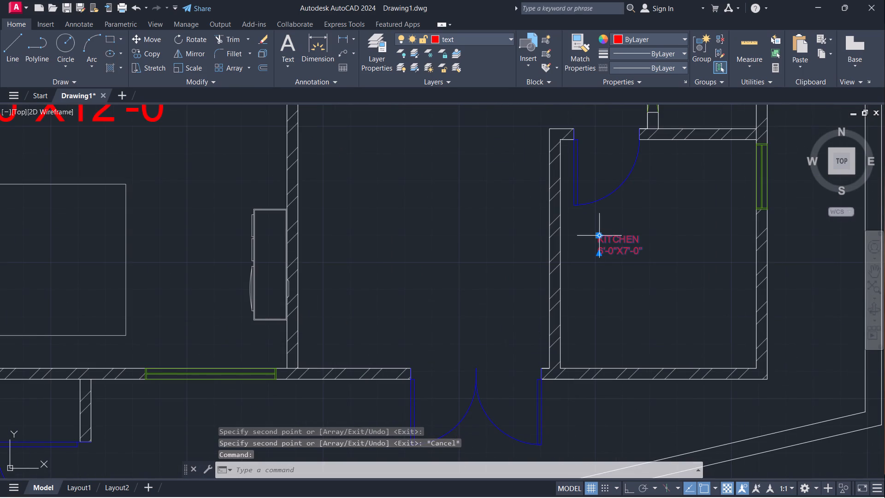
text(SC)
key(Return)
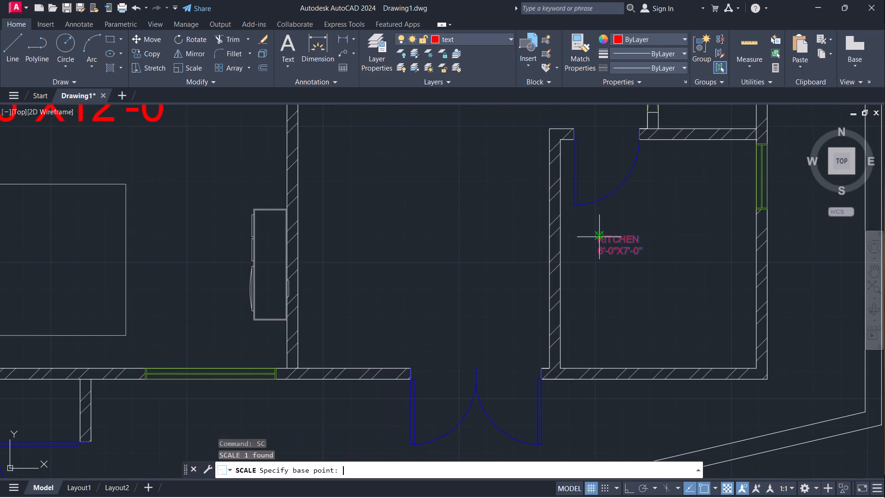
click(595, 236)
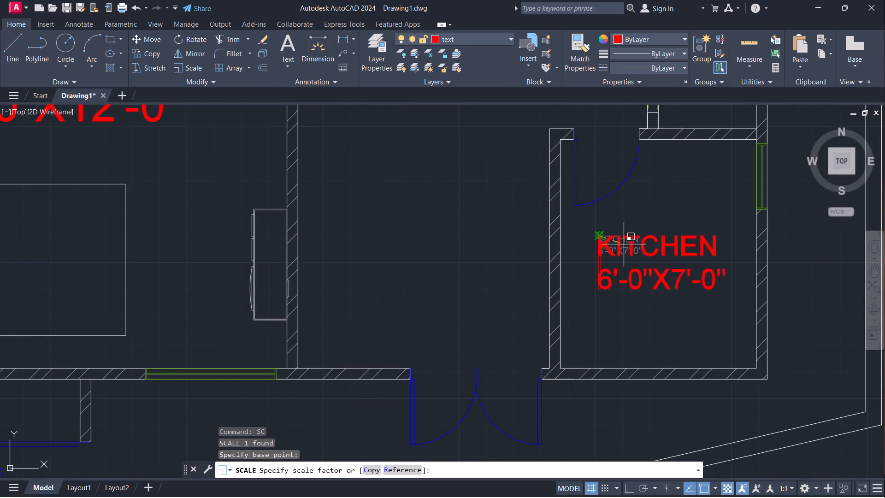
click(622, 245)
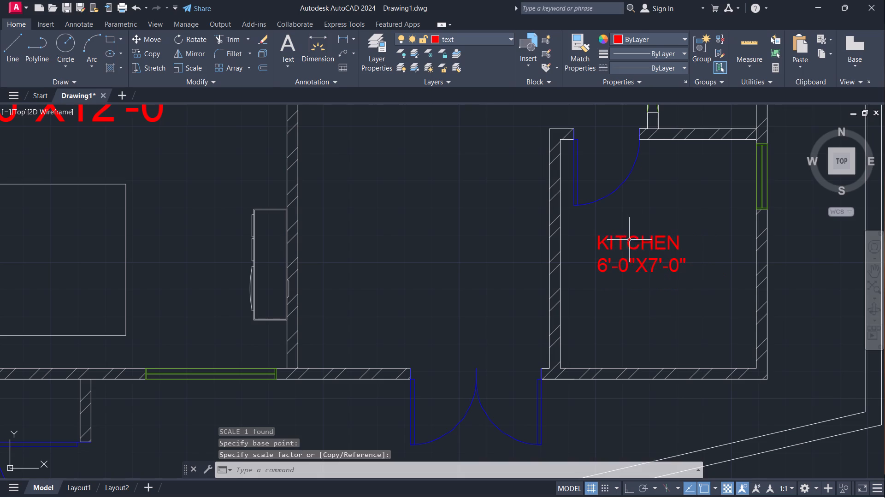
Scale the kitchen's KITCHEN label up again by eye from its insertion point, to nearly fill the room's width.
scroll(646, 232, down, 2)
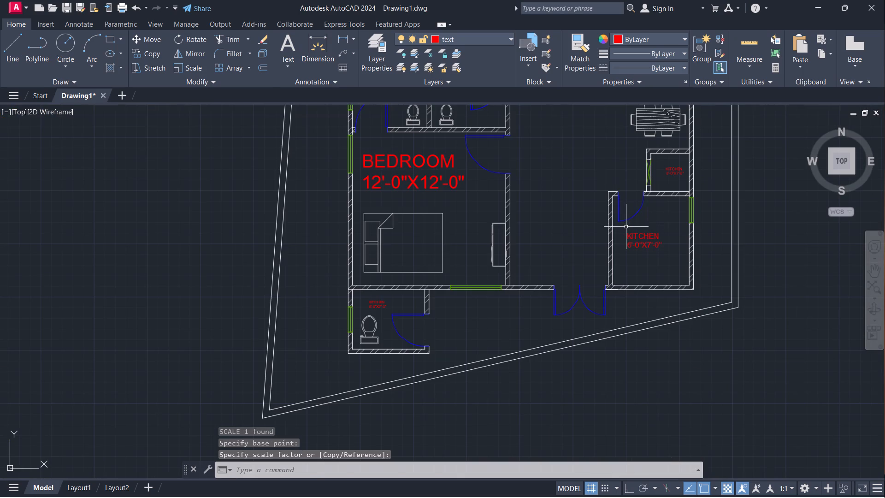
click(626, 227)
click(680, 267)
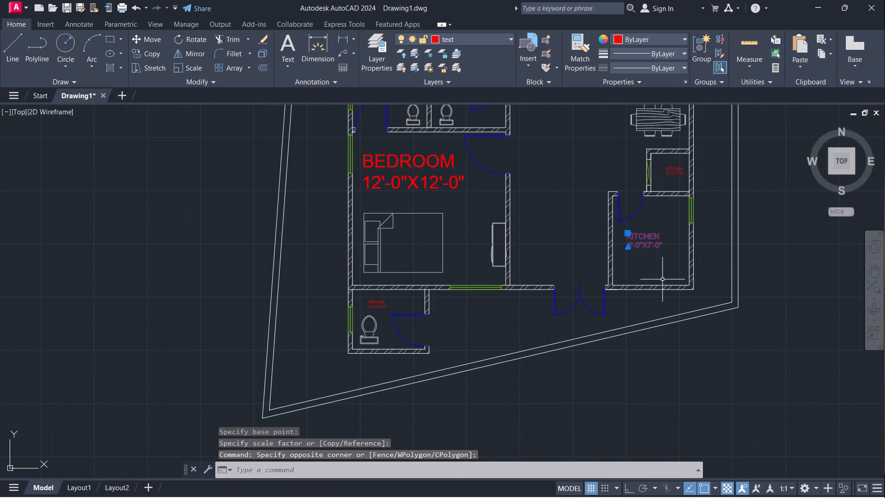
text(SC)
key(Return)
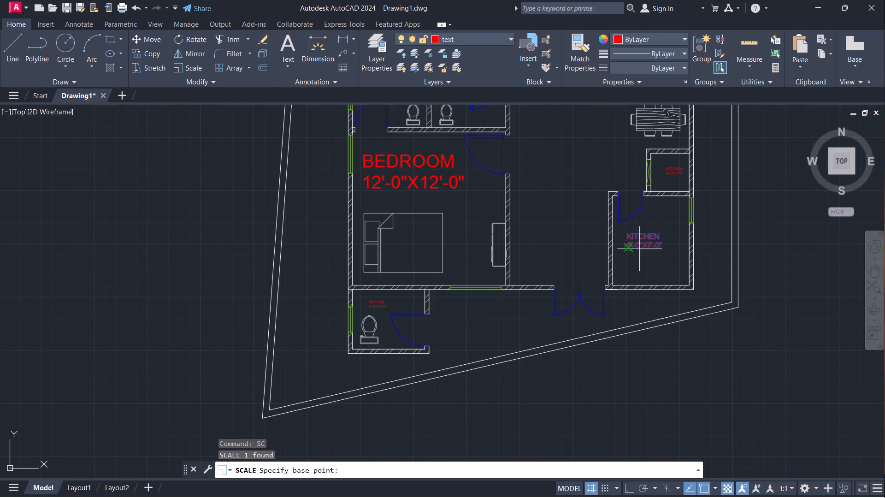
click(625, 237)
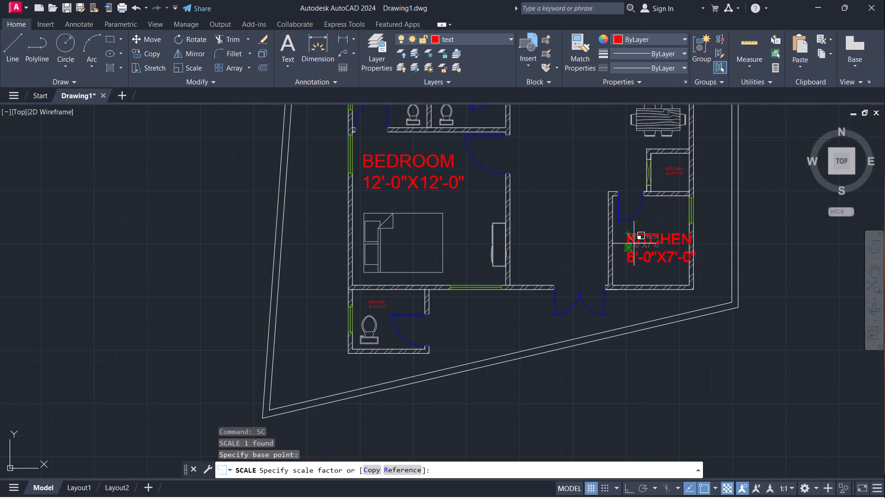
click(634, 243)
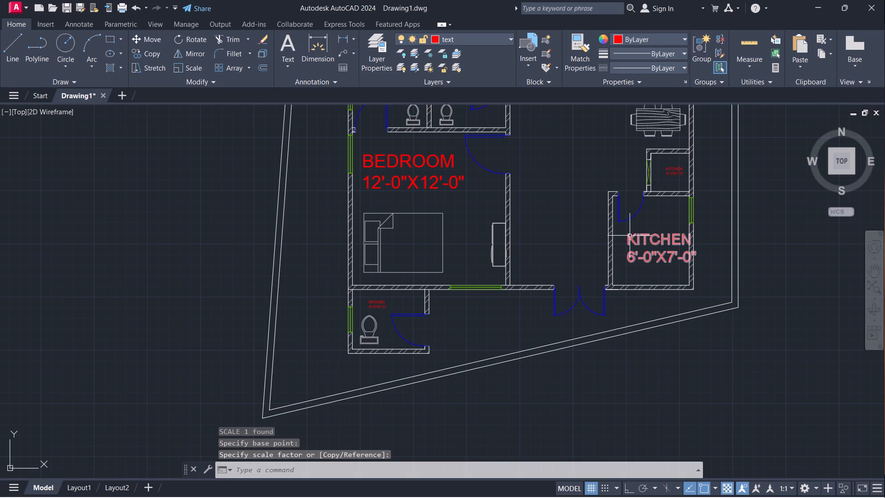
Reduce the kitchen's KITCHEN label by eye with Scale from its insertion point so it fits within the room's walls.
key(space)
click(629, 234)
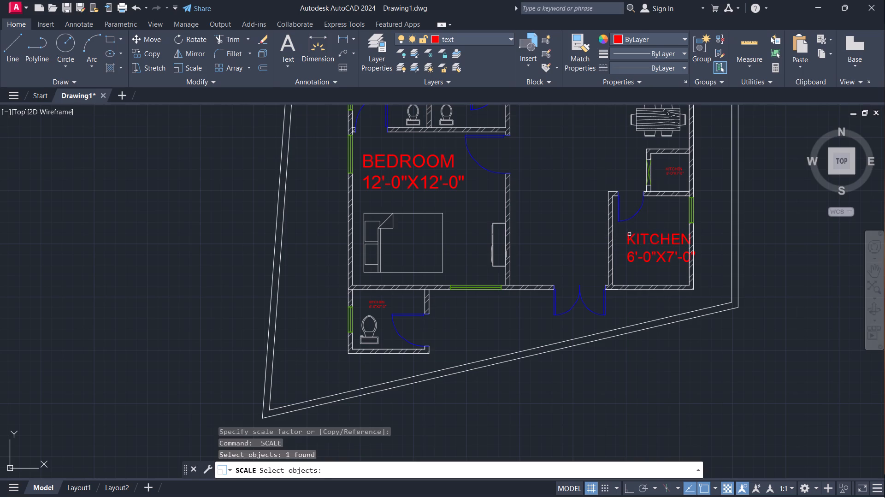
key(space)
click(628, 234)
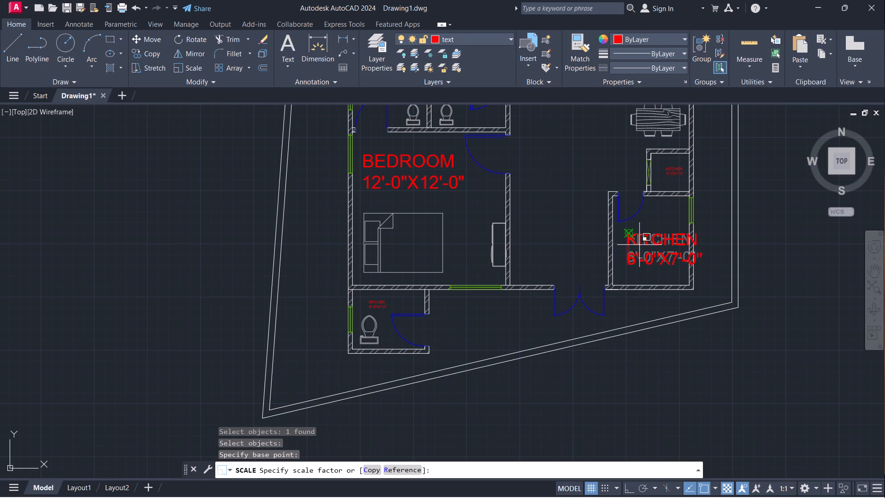
click(637, 240)
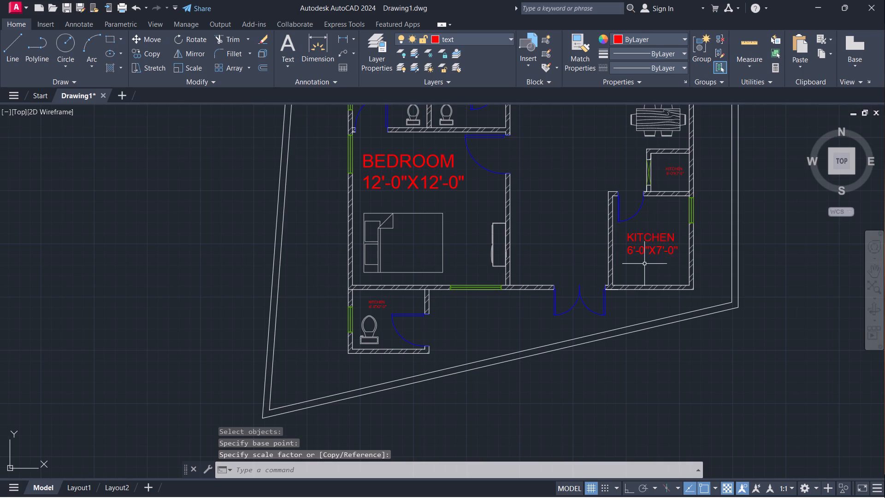
Replace the KITCHEN name with POOJA in the label copy inside the small room north of the kitchen.
middle_drag(645, 267, 514, 341)
scroll(514, 320, down, 1)
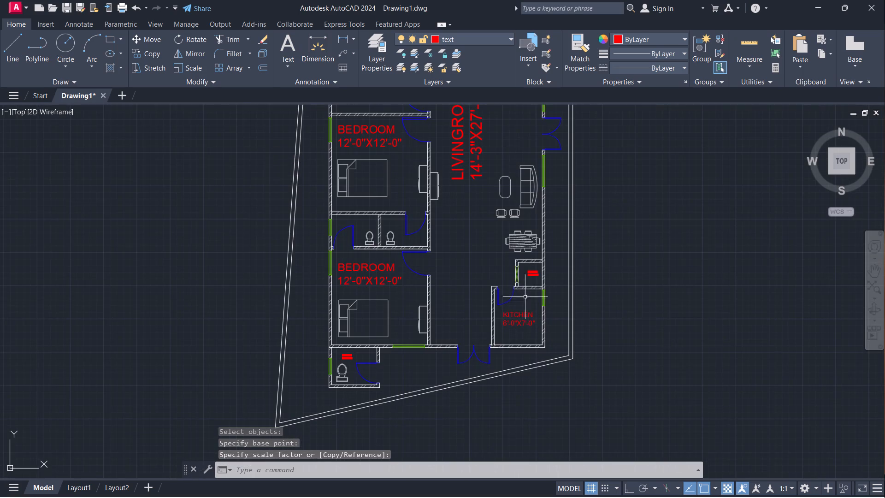
scroll(531, 269, up, 4)
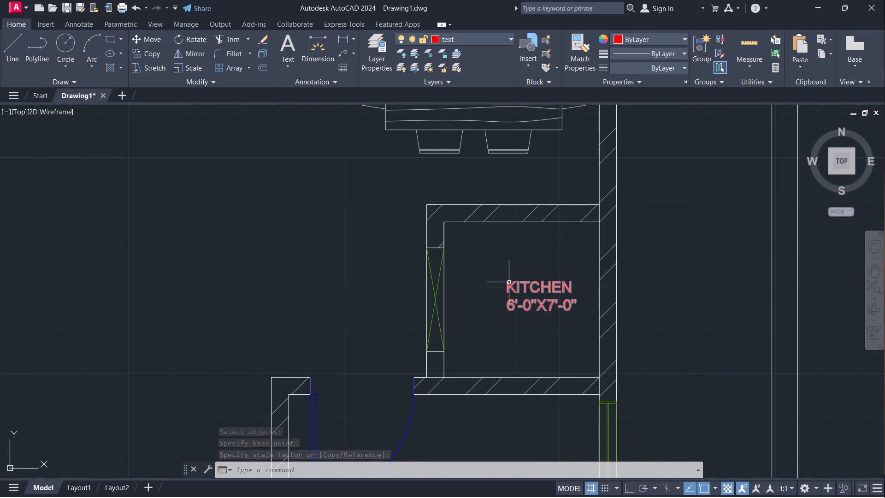
double_click(507, 282)
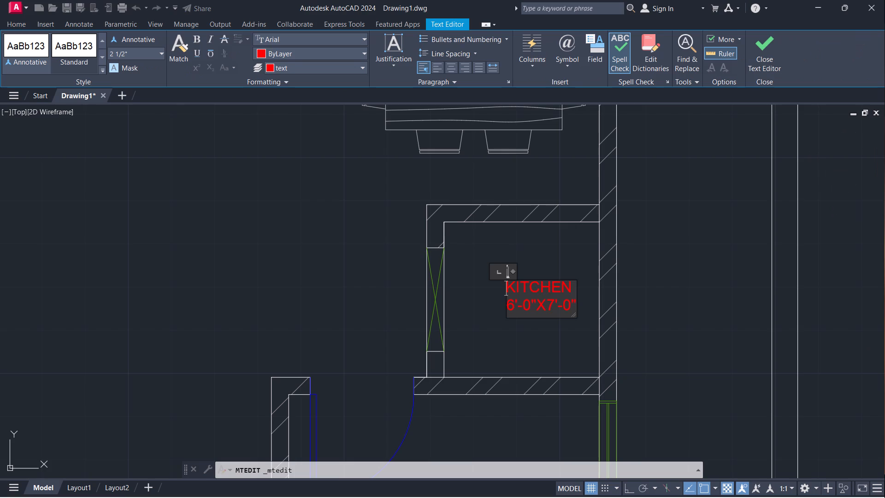
key(Right)
key(Right)
key(Right)
key(Right)
key(Right)
key(Right)
key(Right)
key(BackSpace)
key(BackSpace)
key(BackSpace)
key(BackSpace)
key(BackSpace)
key(BackSpace)
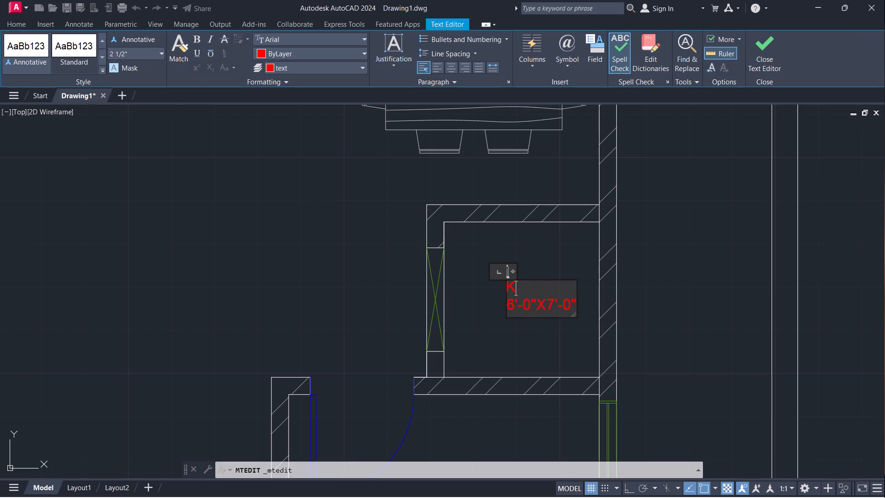
key(BackSpace)
text(POOJA)
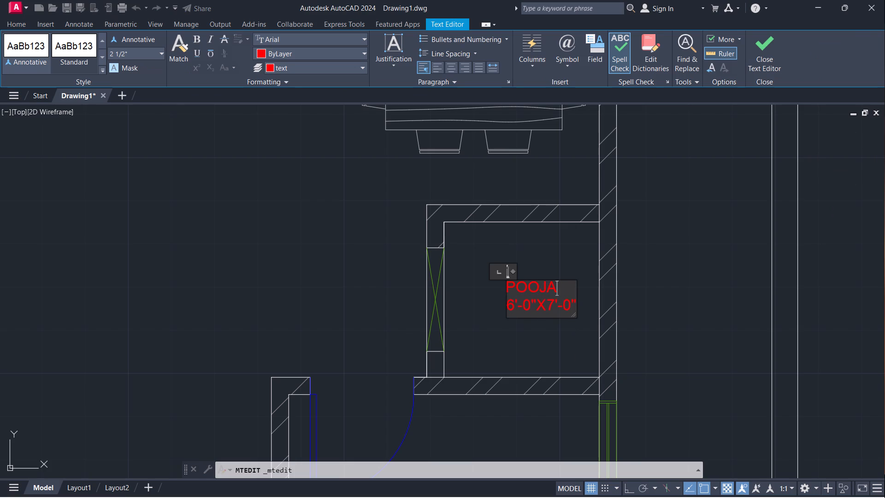
Change the size line under POOJA to 3'-0"X3'-0" and finish the text edit.
click(515, 306)
key(BackSpace)
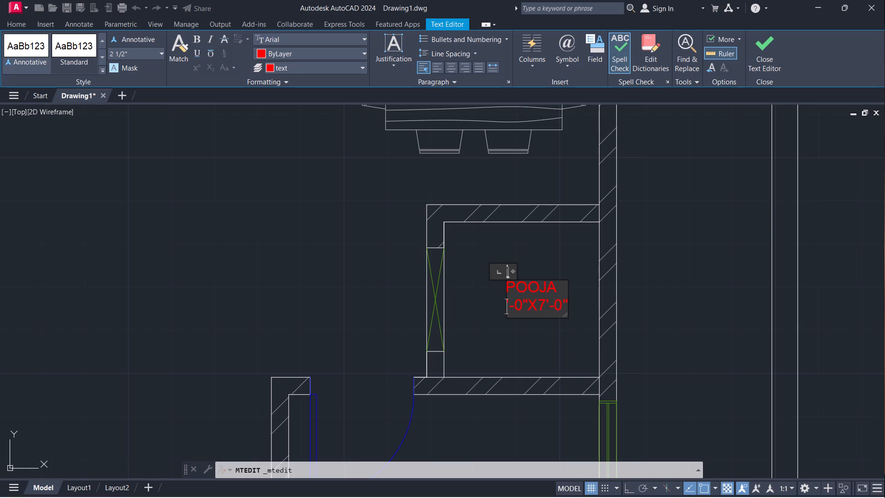
key(3)
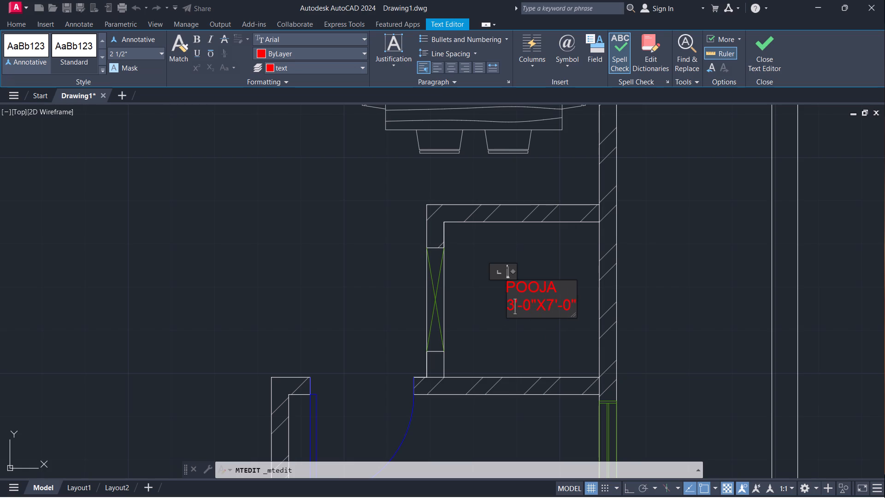
click(555, 304)
key(BackSpace)
key(3)
click(557, 267)
Rotate the POOJA label to 270° about its insertion point so it reads vertically downward.
click(507, 282)
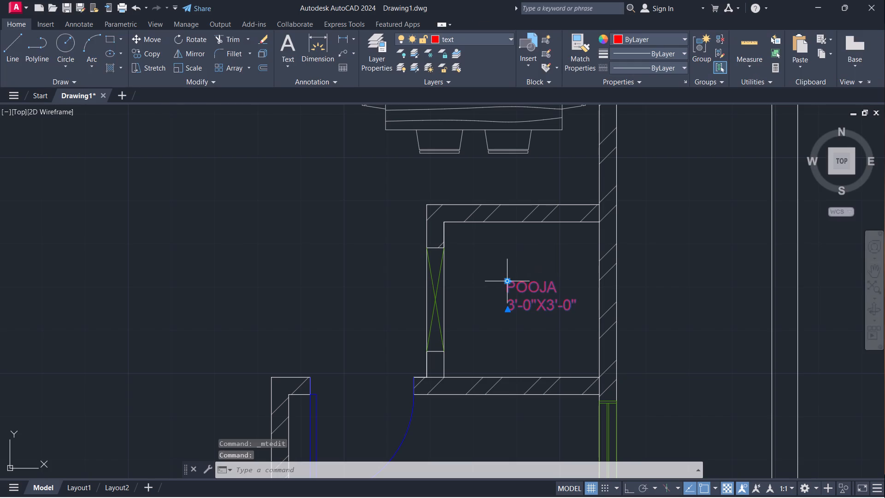
text(RO)
key(Return)
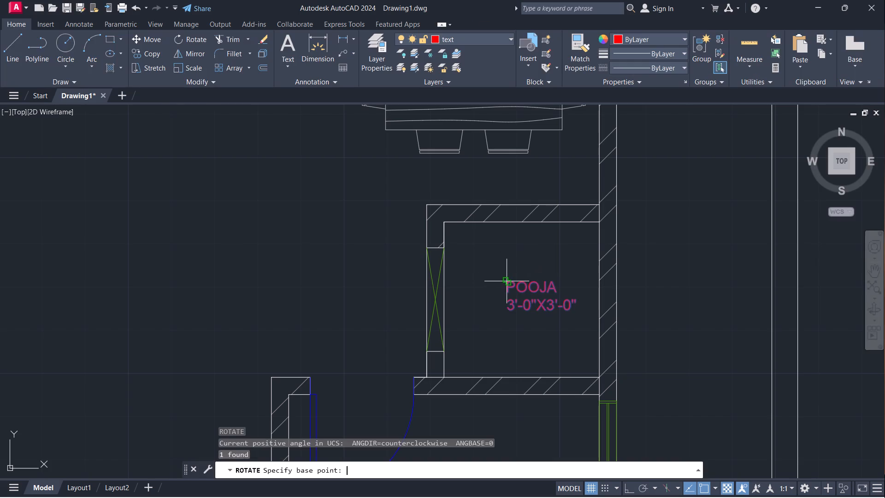
click(505, 278)
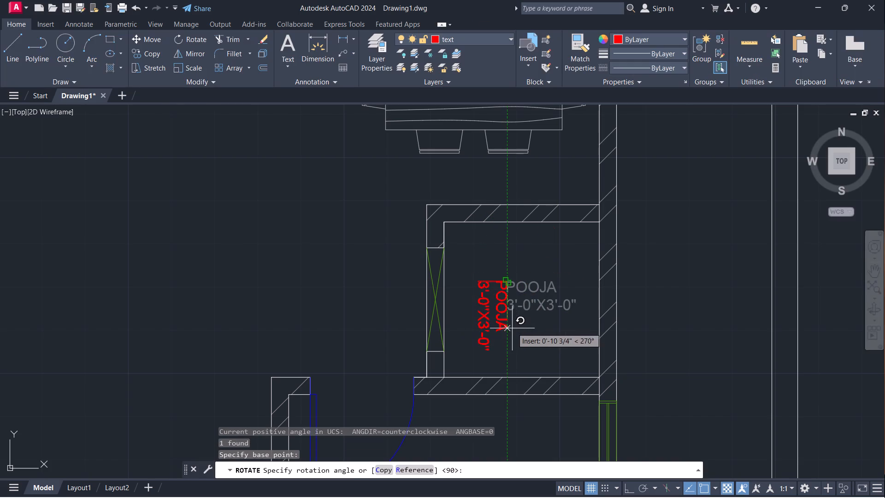
click(510, 344)
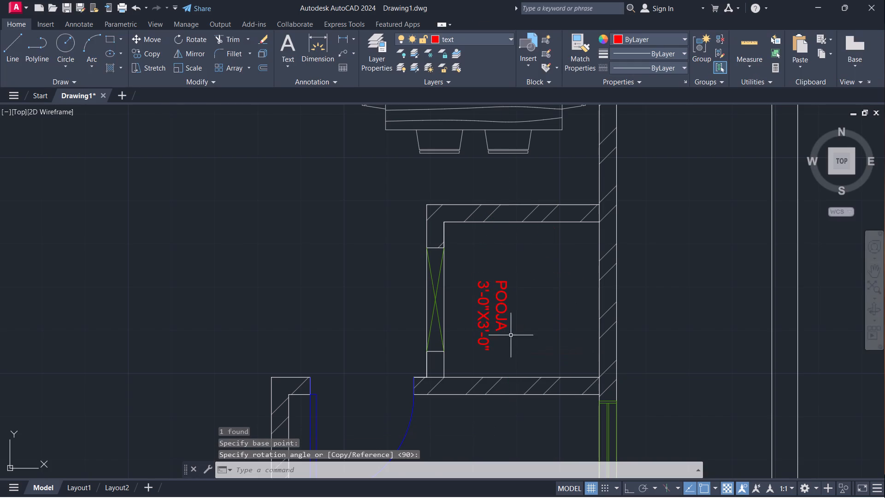
Move the rotated POOJA label up and toward the east wall of its small room.
click(463, 268)
click(518, 362)
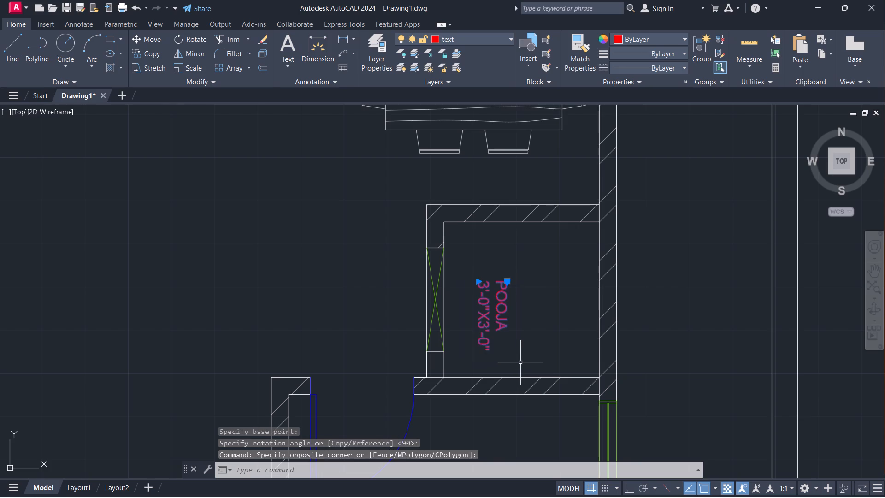
key(m)
key(Return)
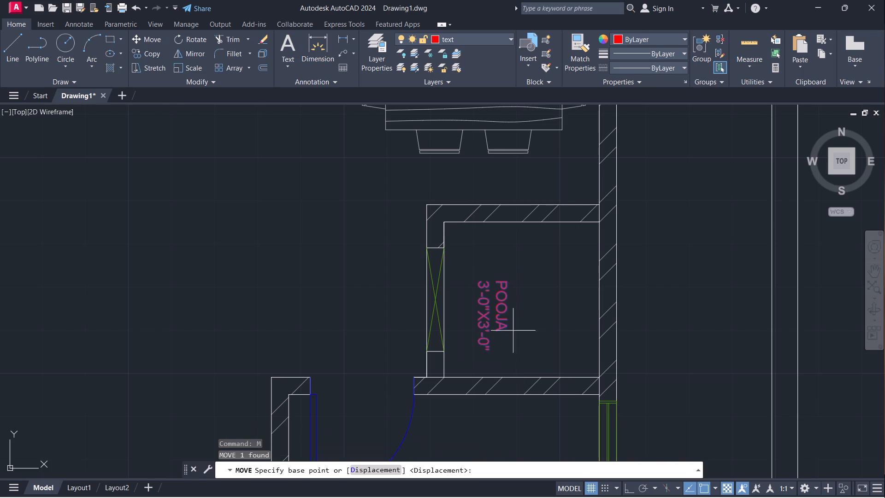
click(508, 278)
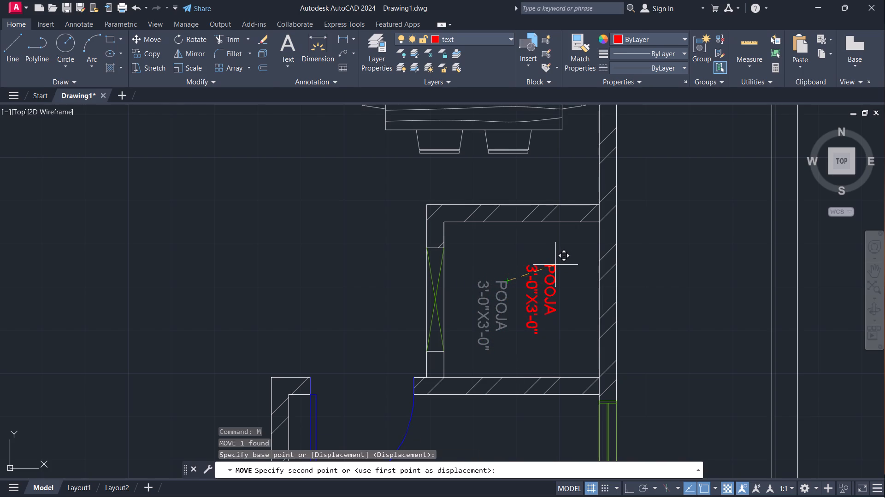
click(555, 265)
Enlarge the POOJA label by eye with Scale, using its insertion point at the upper end as base point.
click(552, 265)
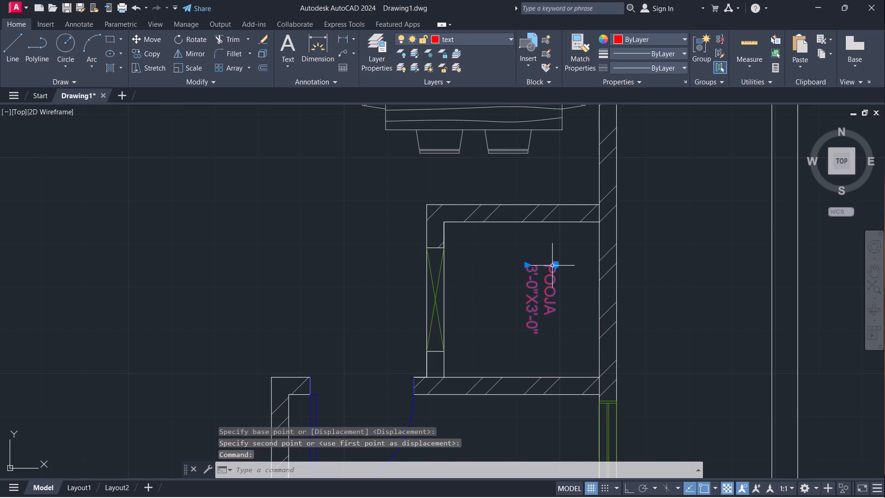
text(SC)
key(Return)
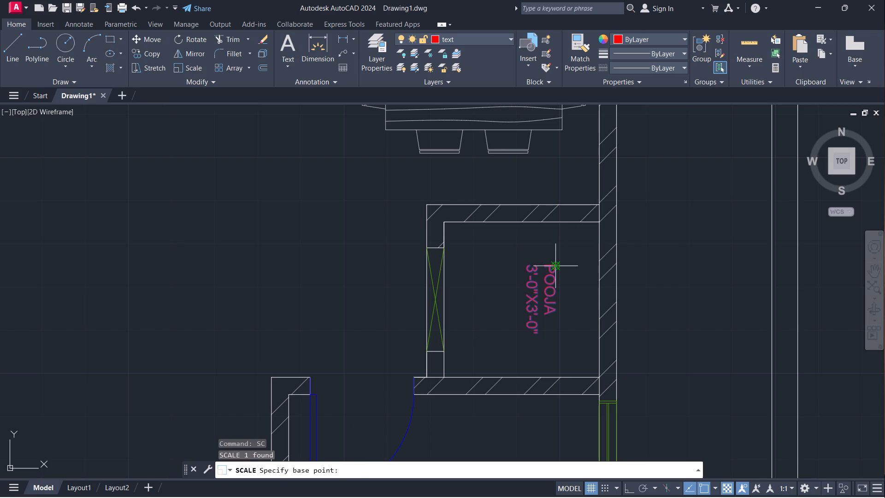
click(555, 265)
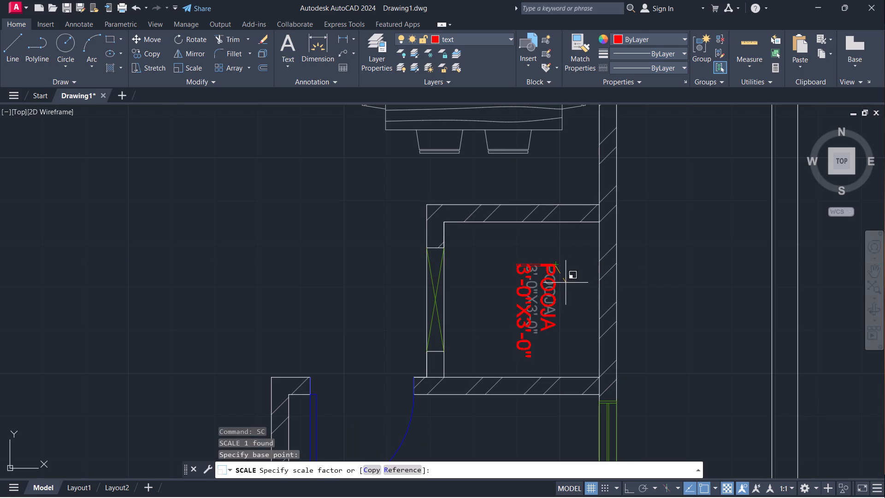
click(568, 283)
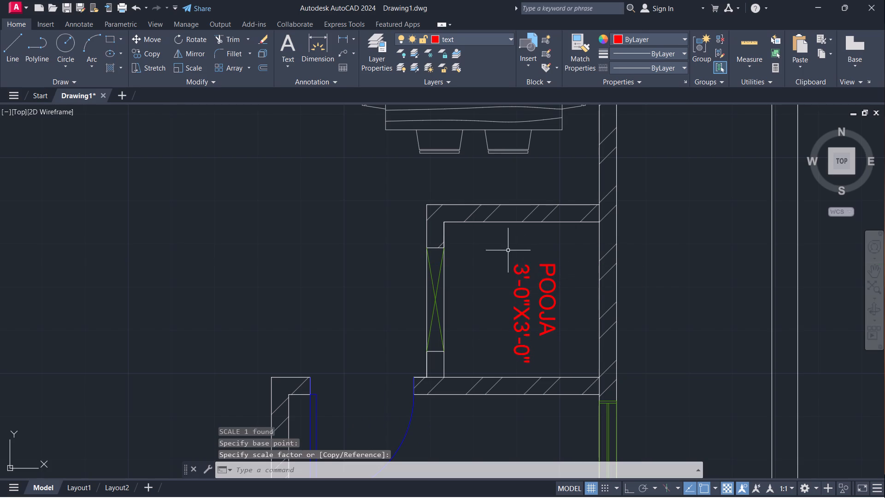
Move the enlarged POOJA label slightly up and closer to the east wall of its room.
click(544, 263)
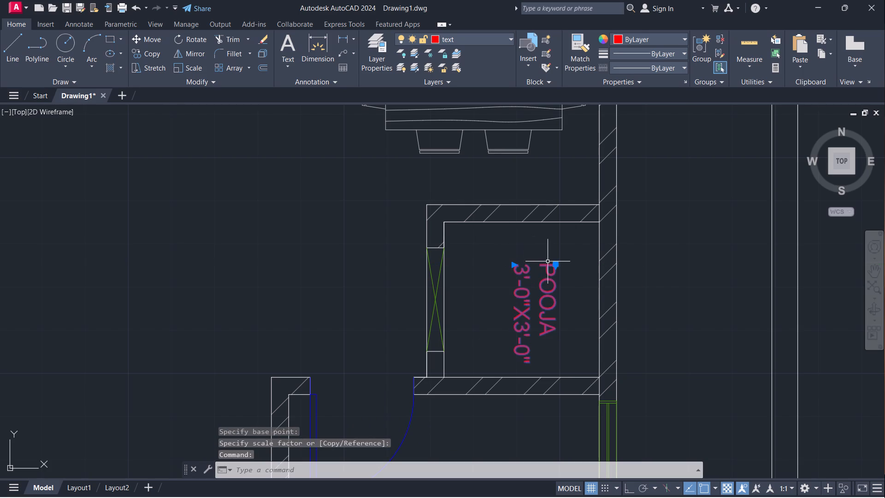
key(m)
key(Return)
click(557, 264)
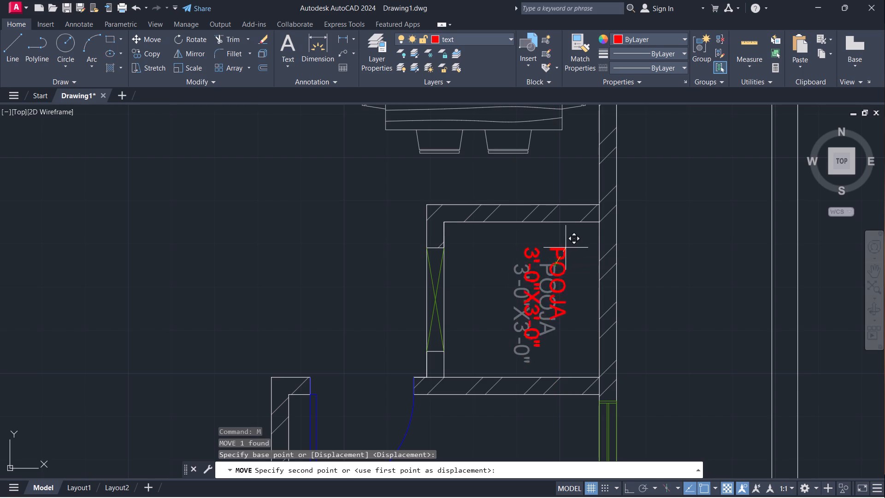
click(570, 249)
Replace the name KITCHEN with T&B in the label copy inside the outer toilet below the south bedroom.
scroll(496, 294, down, 2)
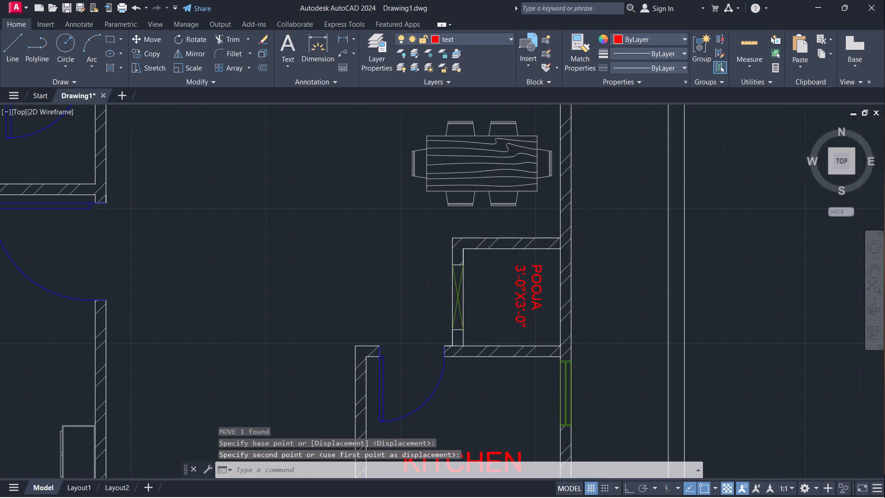
scroll(493, 292, down, 1)
middle_drag(419, 261, 414, 314)
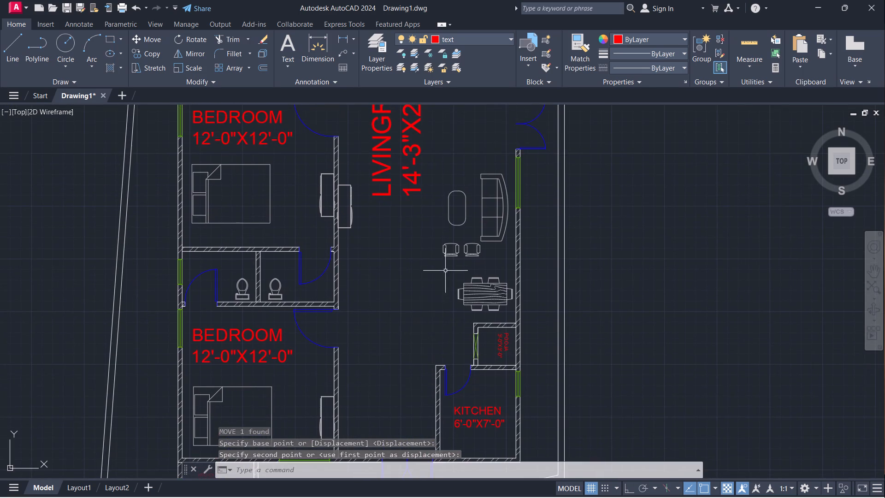
scroll(445, 269, down, 1)
scroll(427, 198, down, 1)
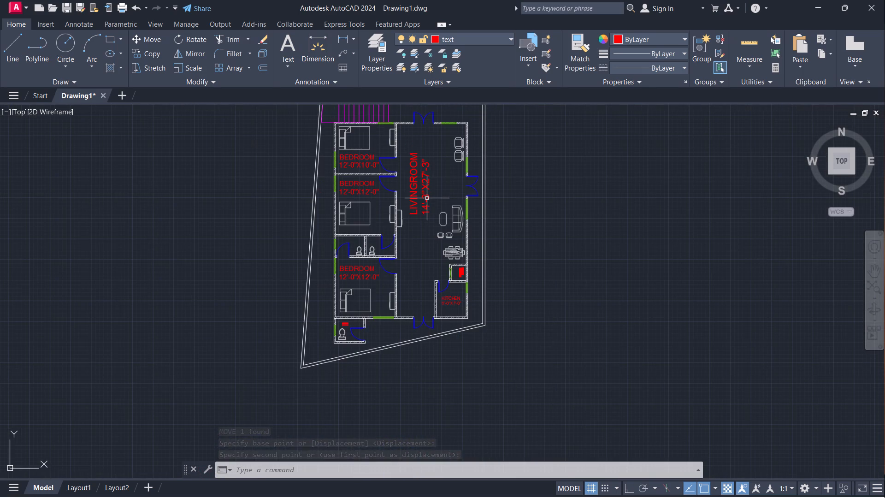
scroll(336, 325, up, 3)
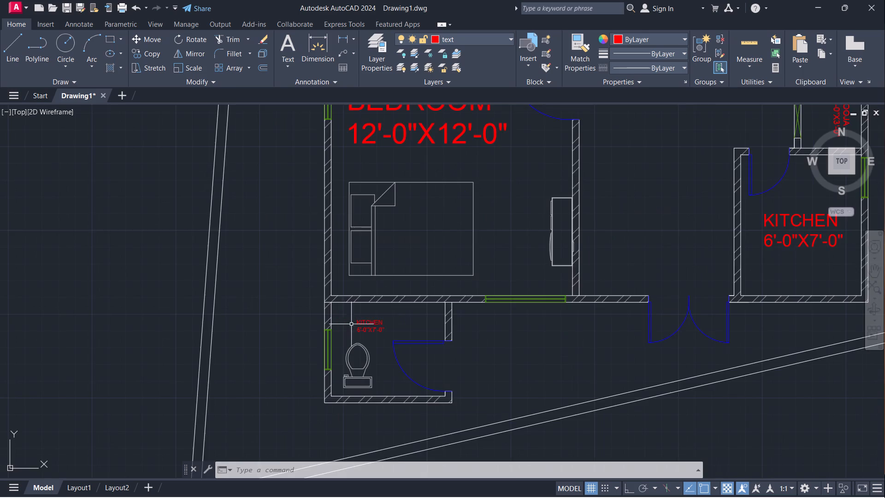
scroll(352, 324, up, 2)
double_click(382, 322)
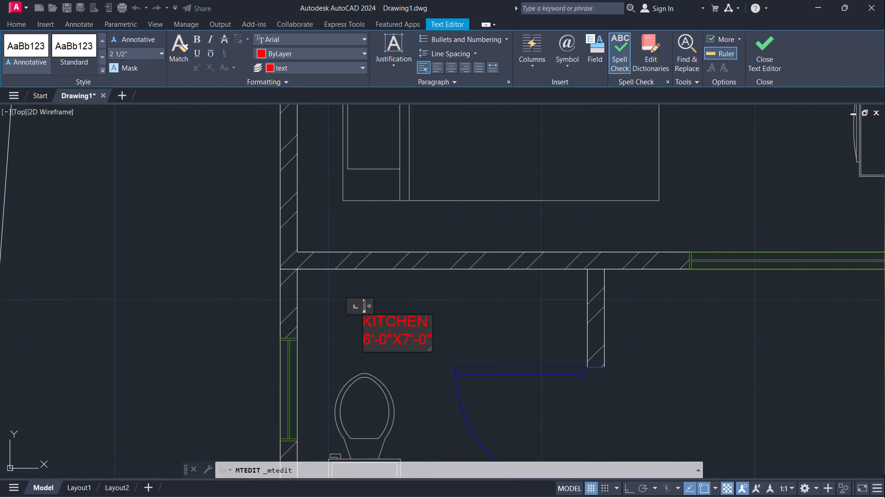
click(429, 320)
key(BackSpace)
key(BackSpace)
key(BackSpace)
key(BackSpace)
key(BackSpace)
key(BackSpace)
key(BackSpace)
key(BackSpace)
key(BackSpace)
key(BackSpace)
key(BackSpace)
key(BackSpace)
key(BackSpace)
key(BackSpace)
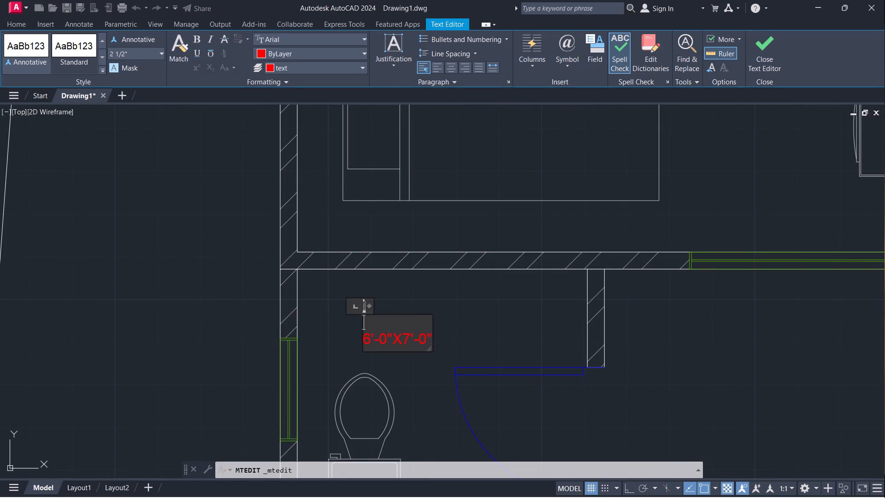
key(t)
key(shift+ampersand)
key(b)
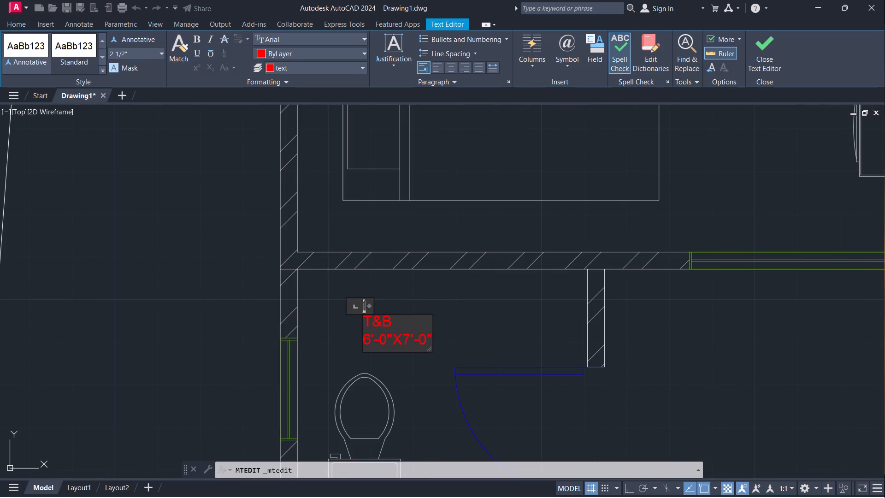
Change the size line under T&B to 6'-0"X5'-0" and finish the text edit.
scroll(426, 340, down, 1)
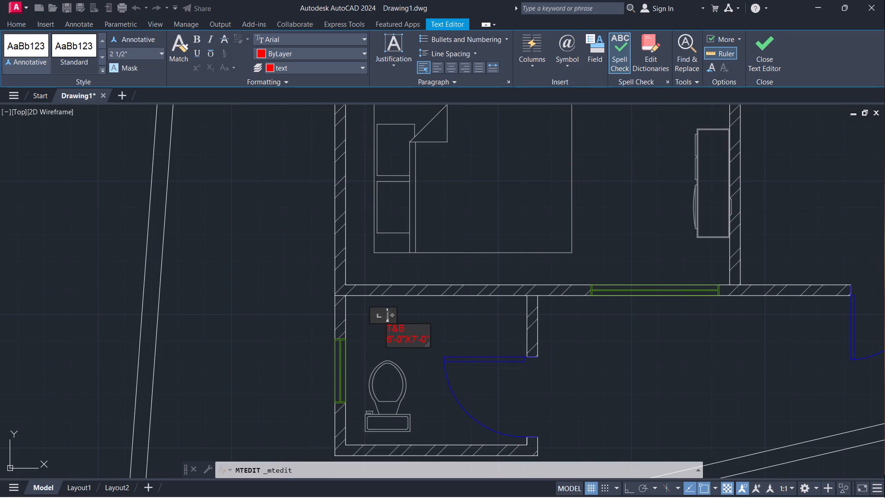
click(391, 339)
key(BackSpace)
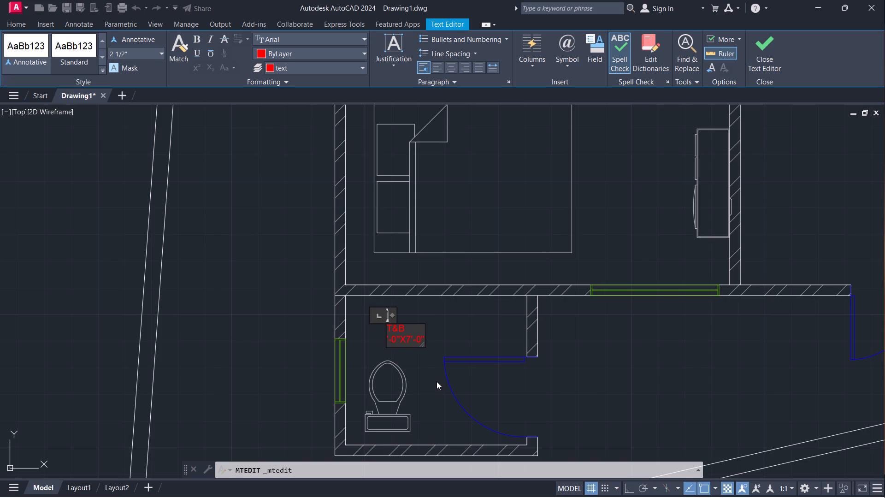
key(6)
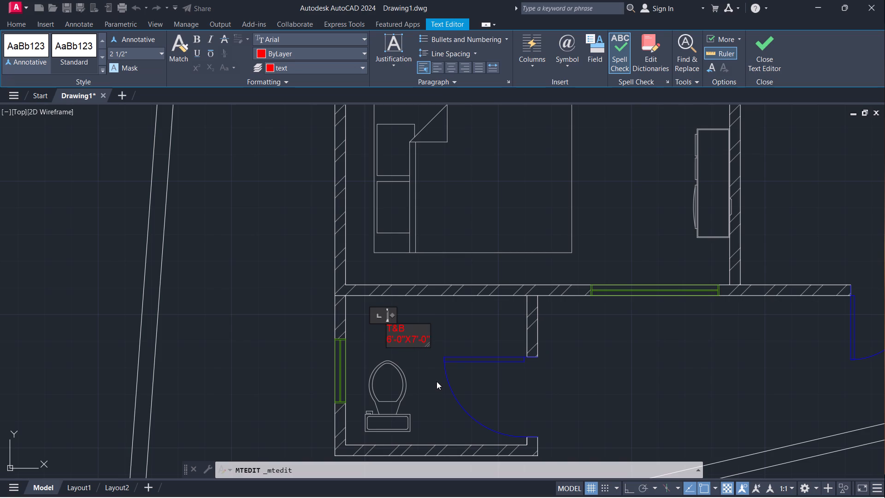
key(Right)
key(Right)
key(Right)
key(Right)
key(Right)
key(Right)
key(BackSpace)
key(5)
click(442, 334)
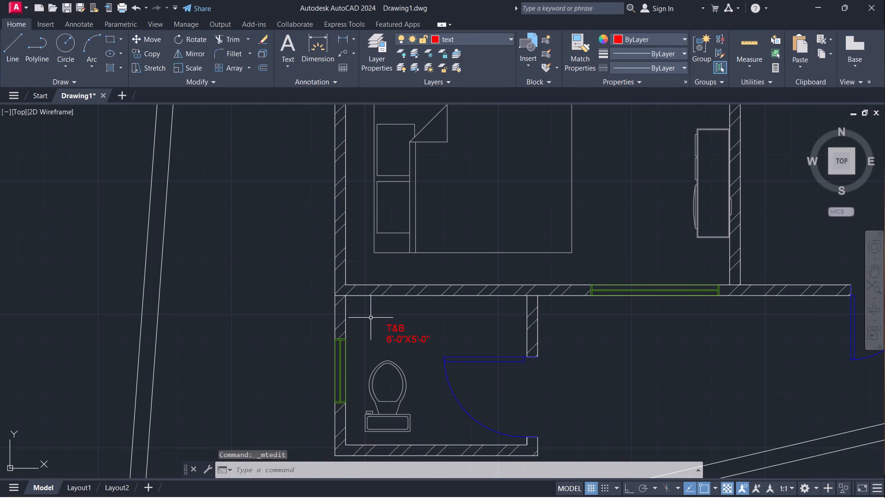
Enlarge the outer toilet's T&B label by eye with Scale to about 4 3/4" text height, using its insertion point as base point.
click(372, 317)
click(442, 349)
text(SC)
key(Return)
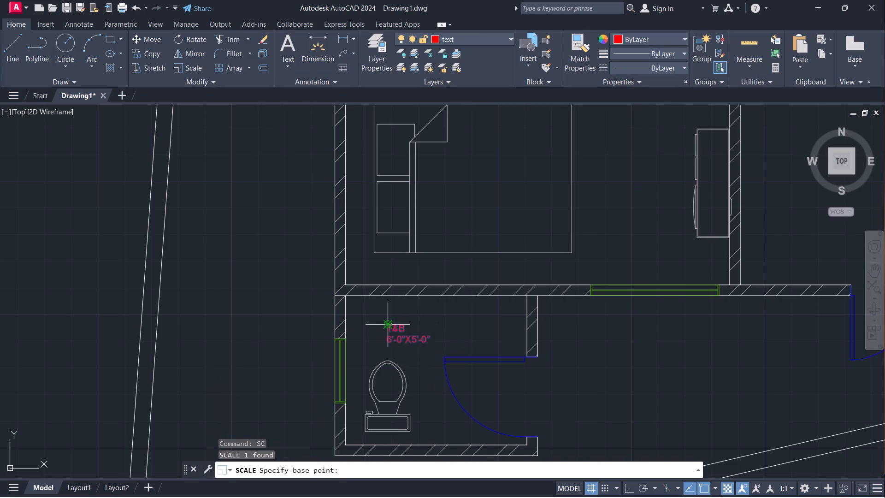
click(385, 323)
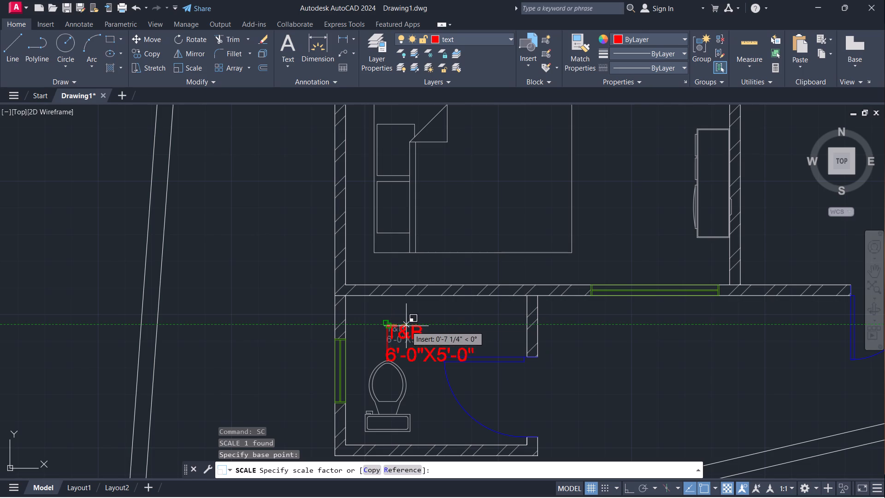
click(405, 325)
Move the enlarged T&B label up and toward the northwest corner of the outer toilet, clear of the WC.
click(397, 327)
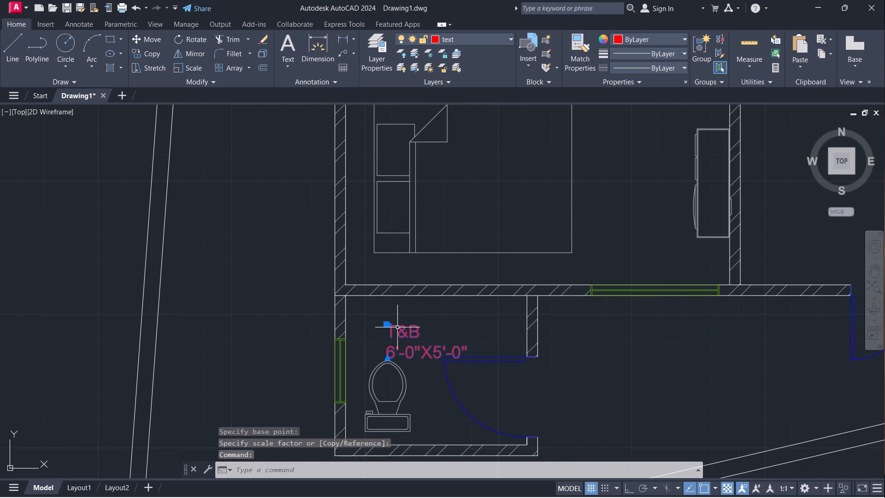
key(m)
key(Return)
click(390, 327)
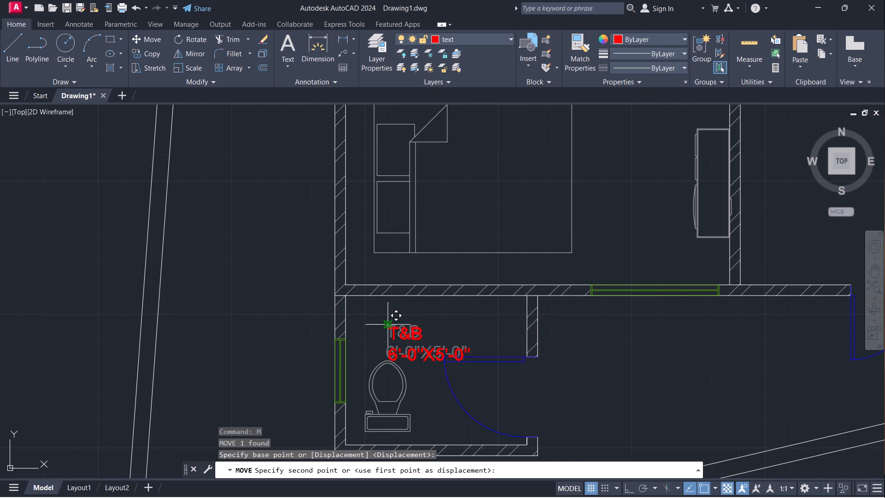
click(377, 311)
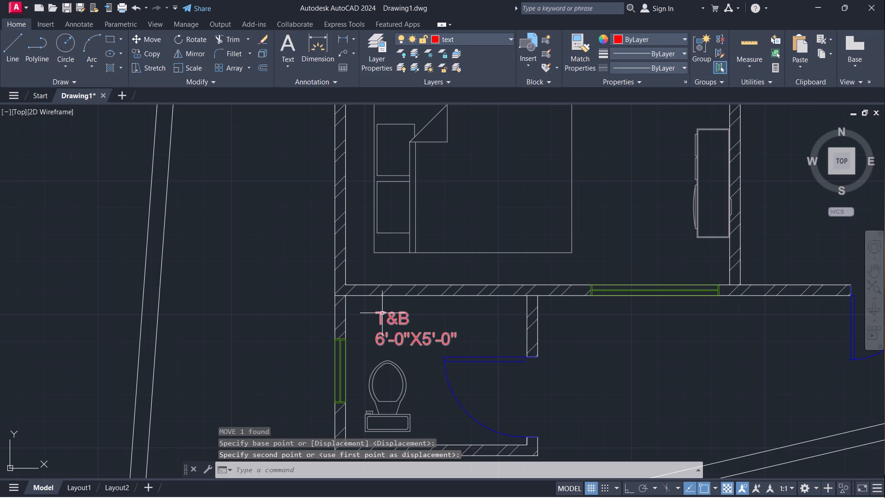
Copy the T&B label into both adjoining toilets between the bedrooms, placing each copy above the WC.
click(378, 312)
text(CO)
key(Return)
scroll(432, 227, down, 3)
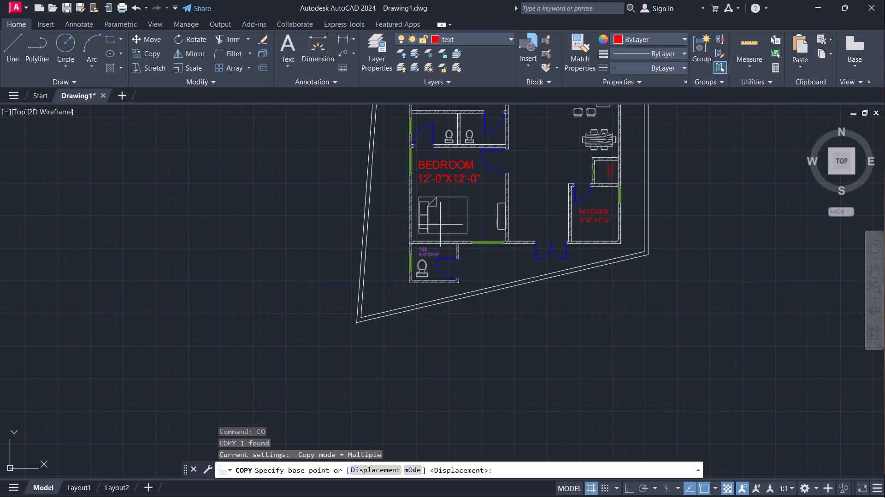
scroll(417, 247, up, 3)
click(425, 248)
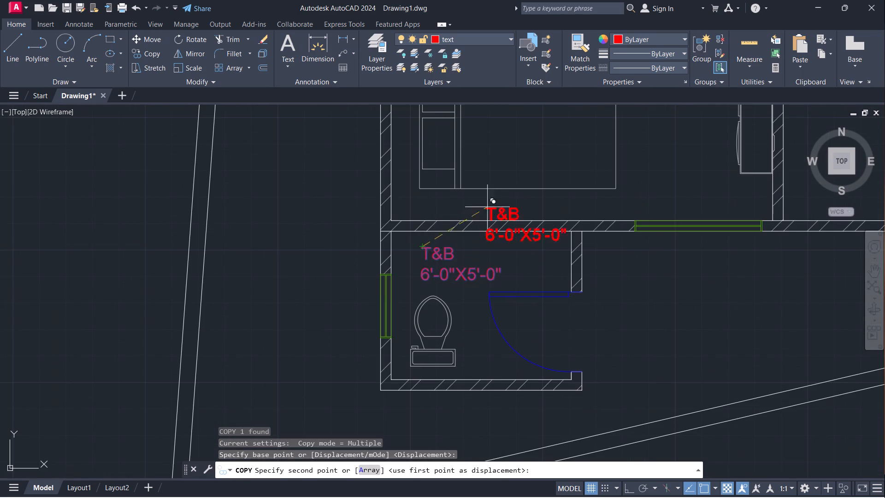
scroll(478, 184, down, 4)
middle_drag(481, 166, 410, 299)
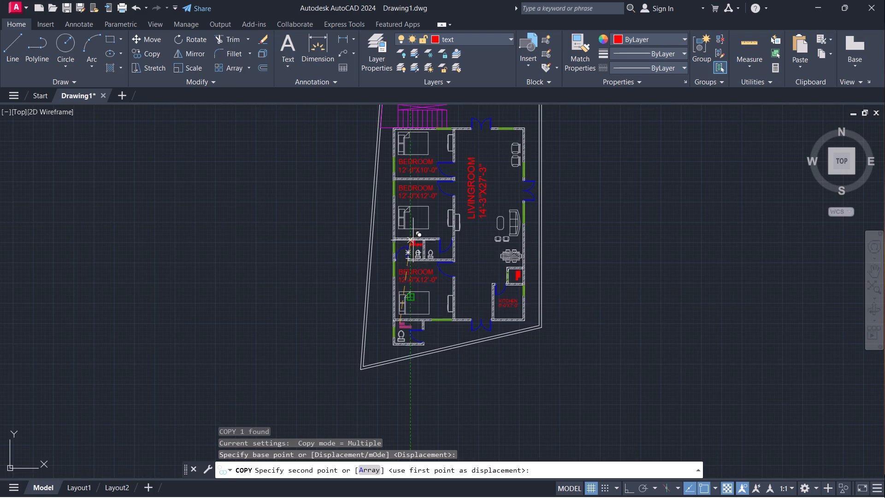
scroll(416, 237, up, 4)
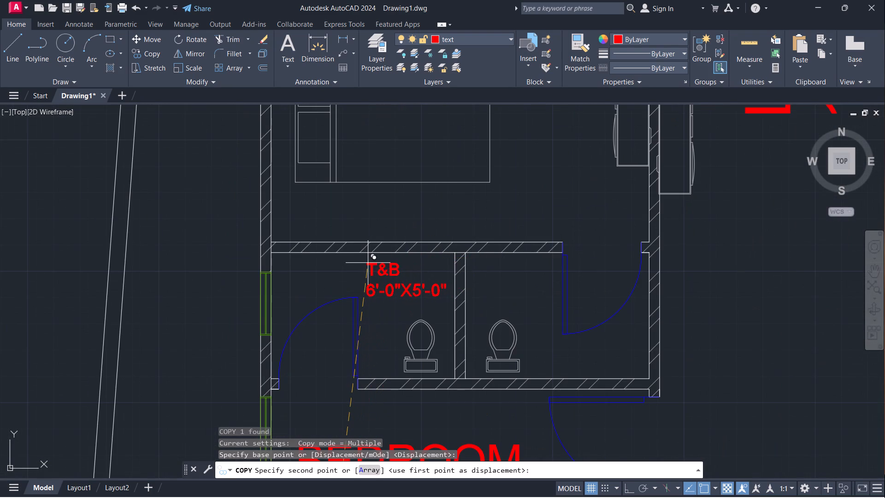
click(365, 262)
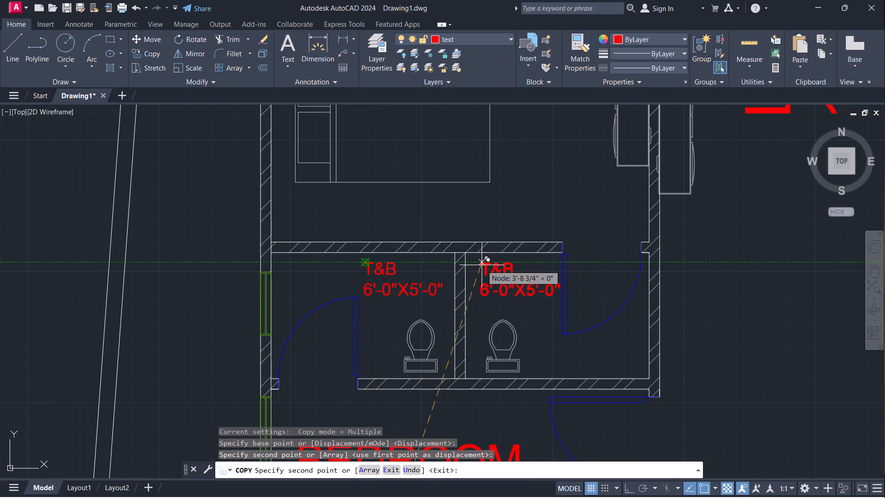
click(479, 266)
key(Escape)
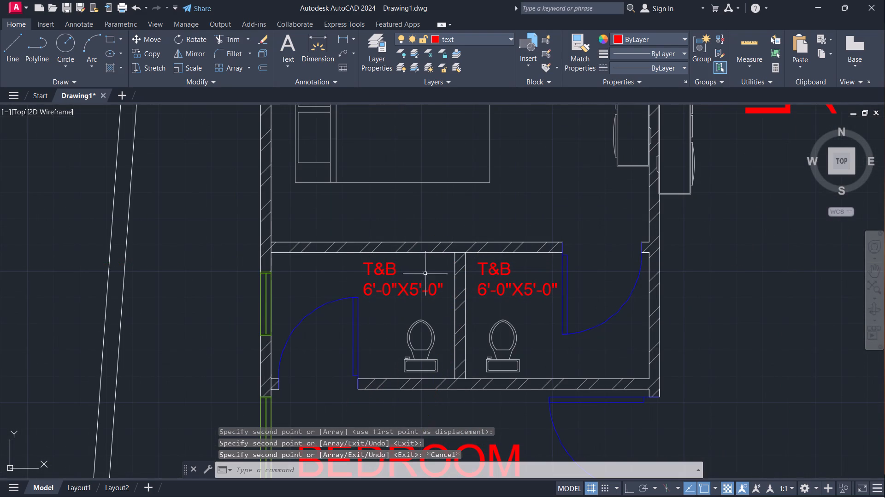
Change the size line of the west adjoining toilet's T&B label to 6'-0"X4'-0" and finish the text edit.
double_click(379, 289)
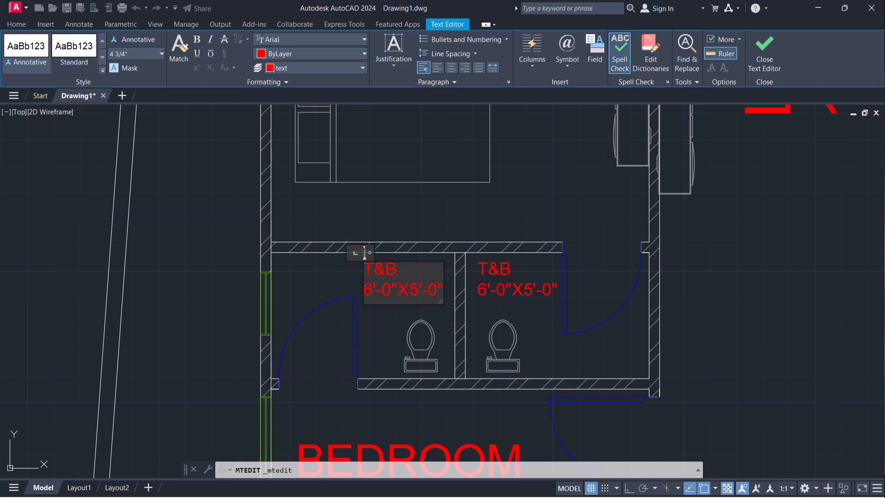
key(Right)
key(Right)
key(Right)
key(Right)
key(BackSpace)
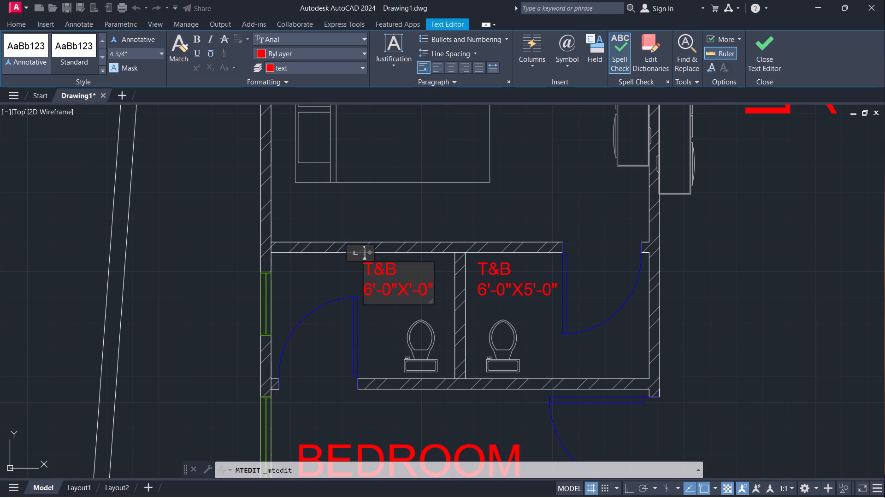
key(4)
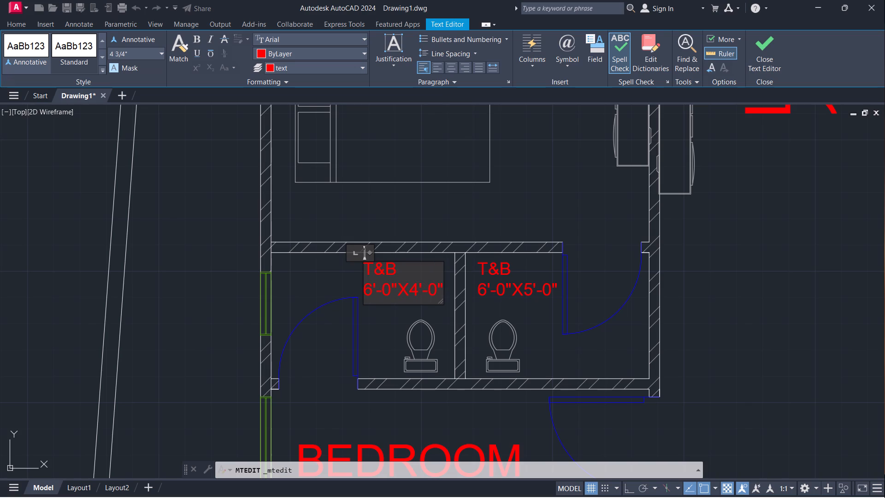
click(525, 304)
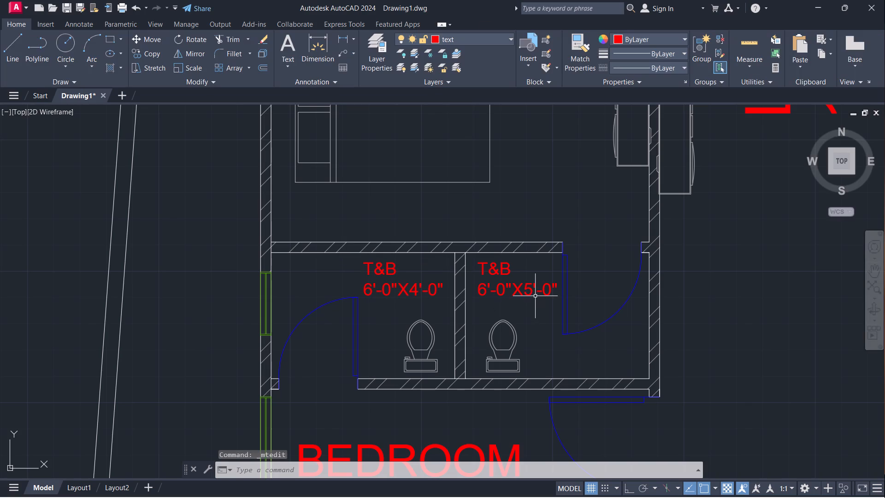
Change the size line of the east adjoining toilet's T&B label to 6'-0"X4'-0" and finish the text edit.
double_click(535, 296)
double_click(530, 291)
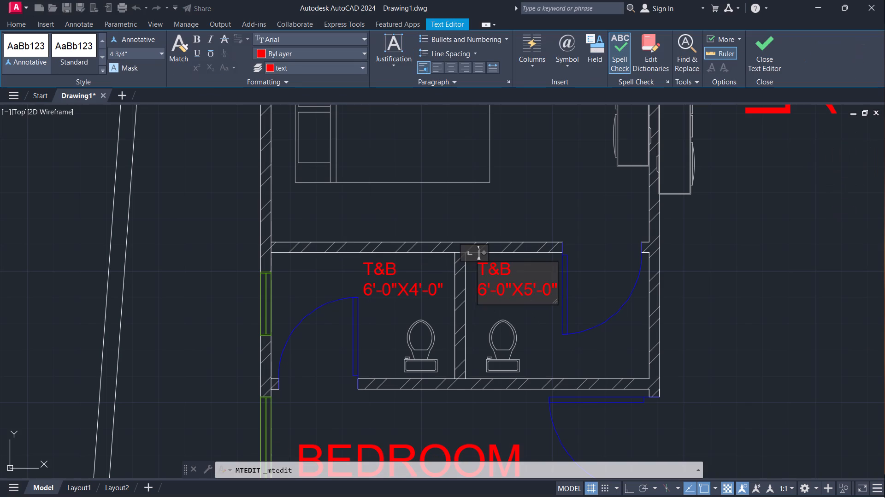
key(BackSpace)
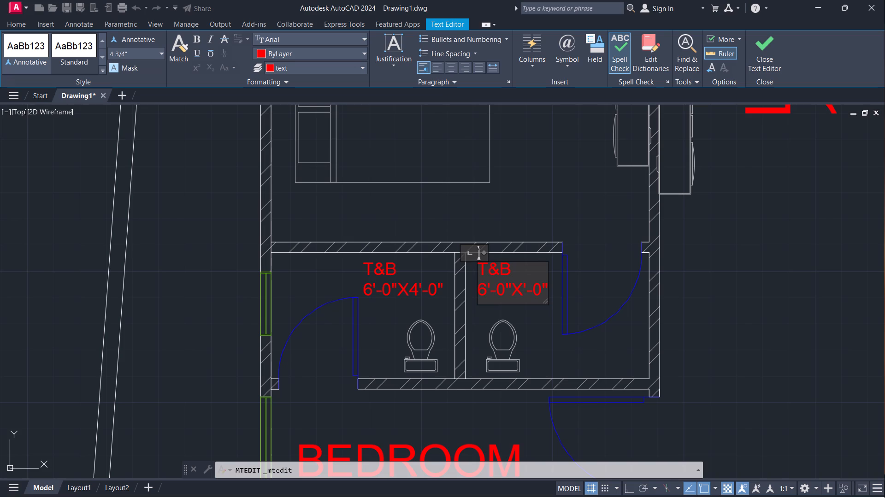
key(4)
click(543, 328)
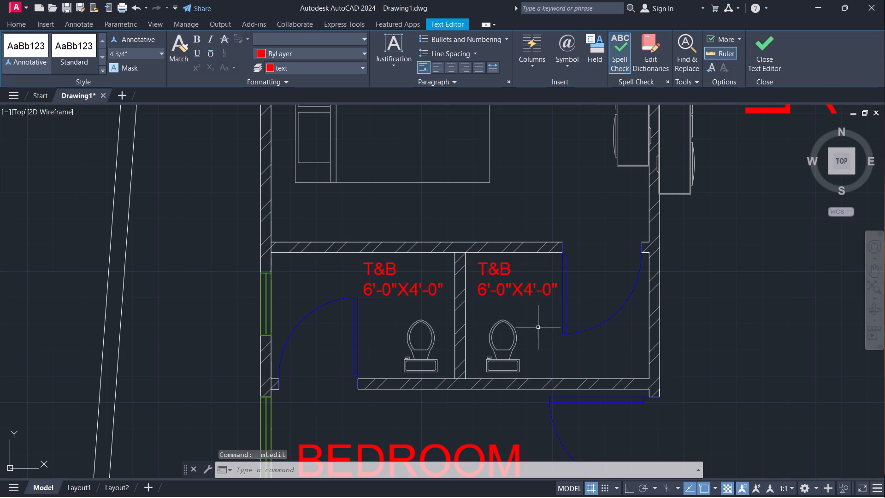
Add a multiline text door label reading D just inside the double gate in the north boundary wall.
scroll(485, 319, down, 1)
scroll(627, 322, down, 2)
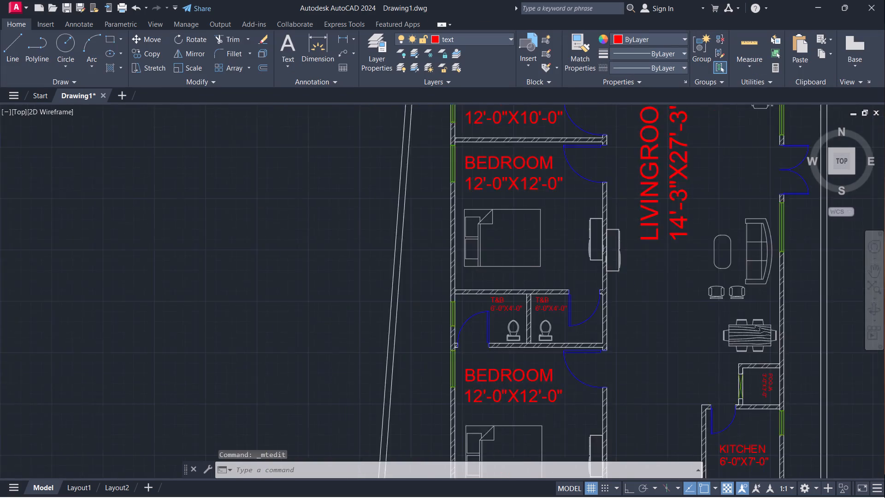
middle_drag(632, 321, 493, 308)
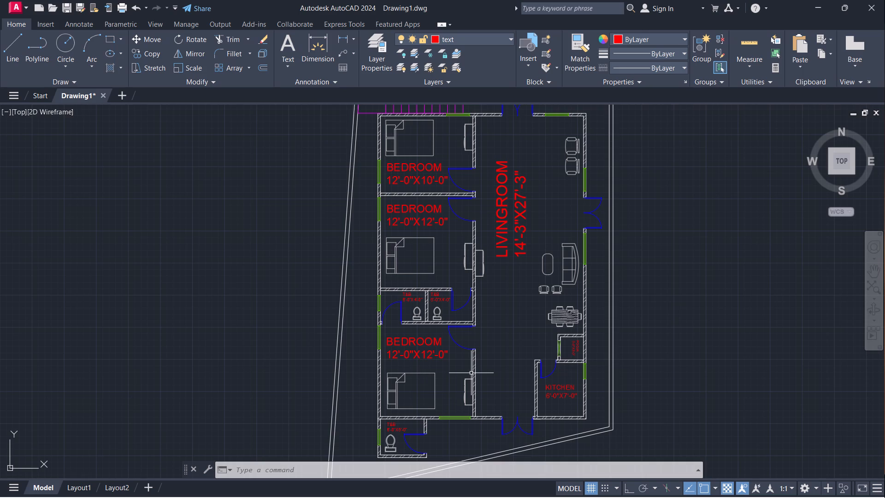
scroll(513, 344, down, 1)
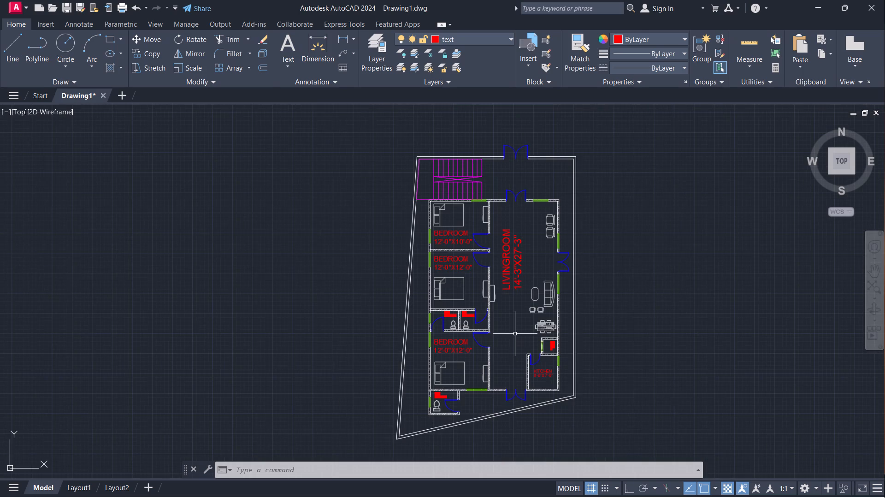
middle_drag(515, 334, 454, 340)
scroll(482, 356, up, 2)
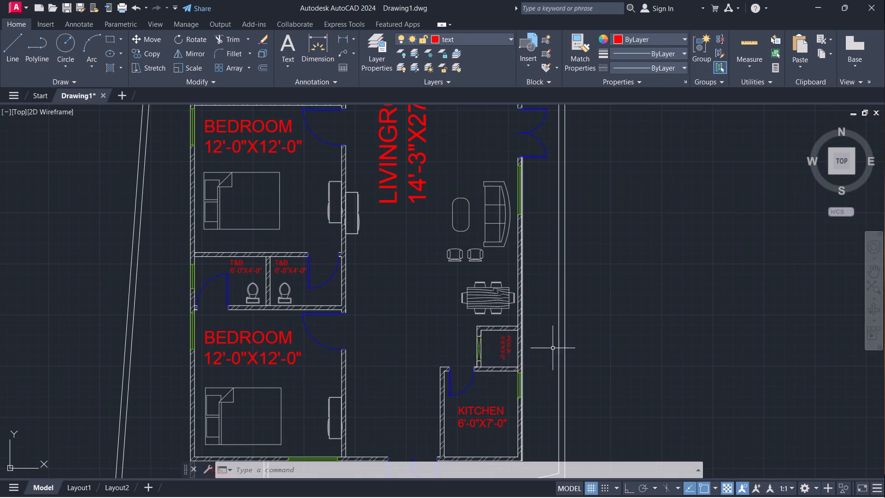
scroll(569, 351, down, 2)
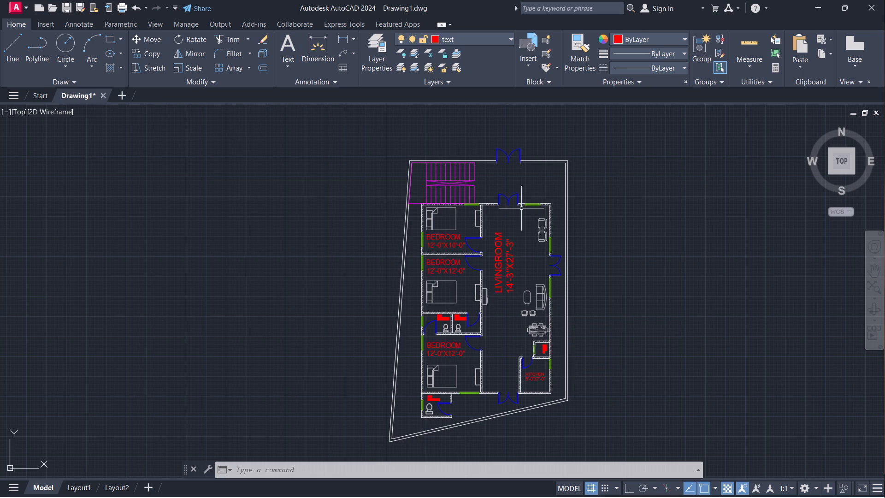
scroll(520, 209, up, 1)
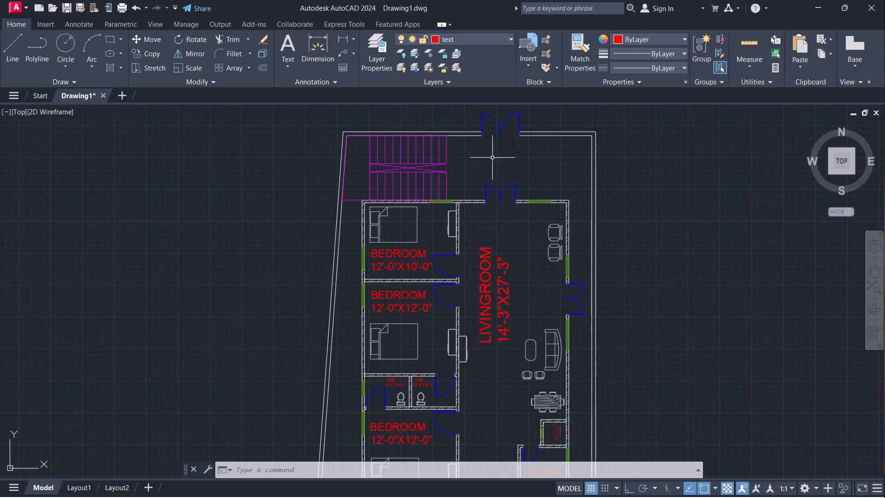
middle_drag(499, 149, 449, 218)
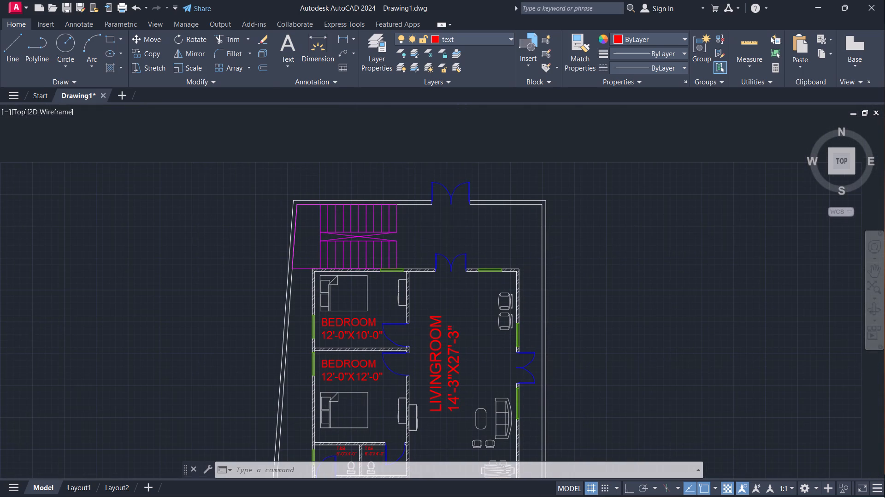
text(MT)
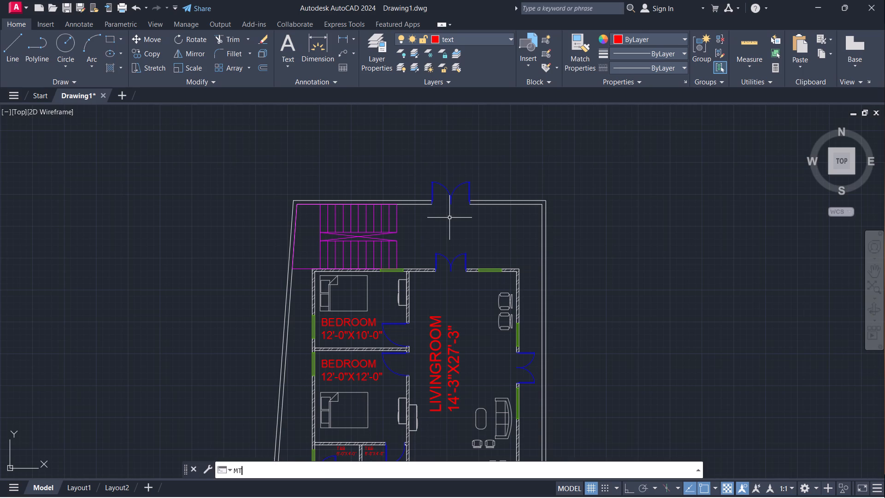
key(Return)
double_click(446, 215)
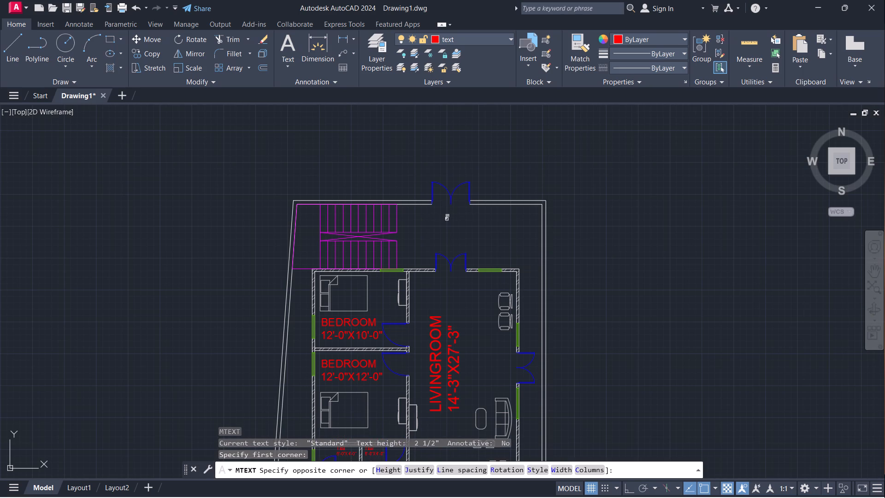
double_click(447, 221)
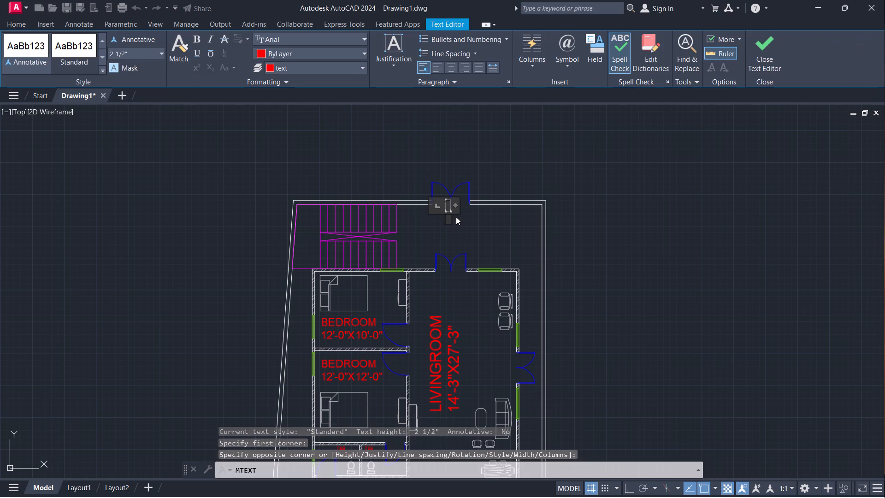
key(d)
key(Return)
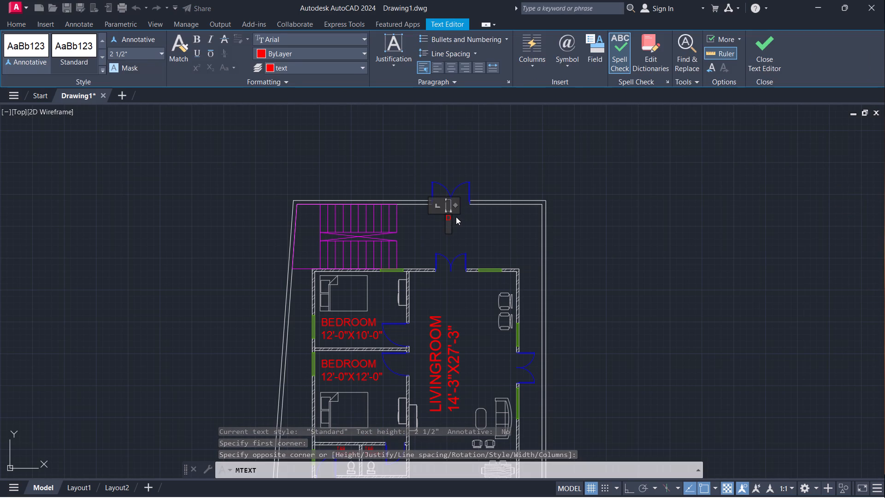
click(464, 221)
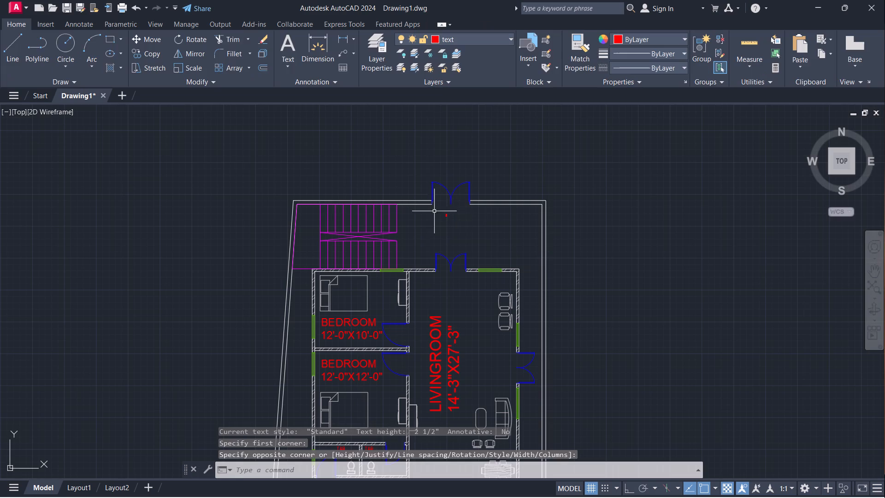
Set the text height of the gate's D label to 1' in its properties.
click(438, 211)
click(473, 236)
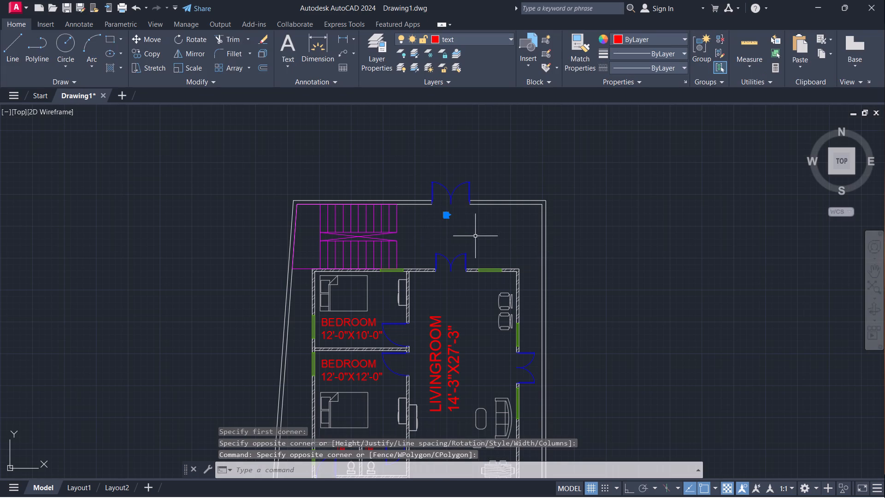
key(s)
key(BackSpace)
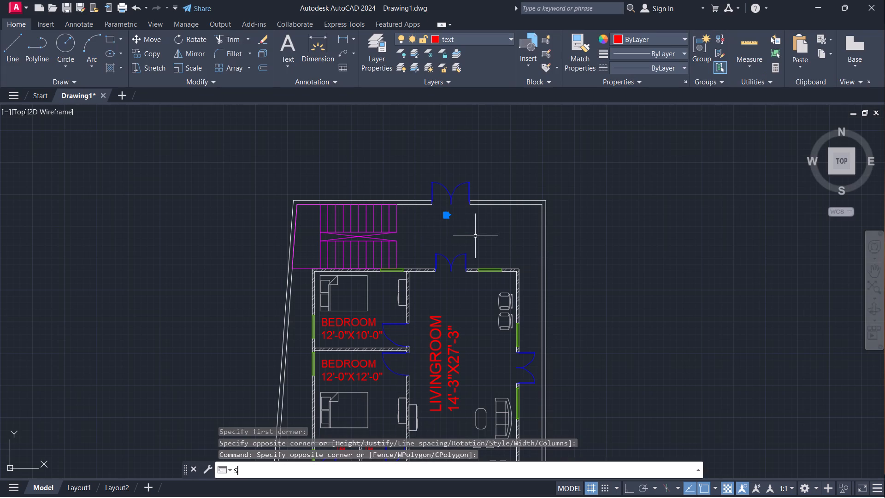
key(ctrl+1)
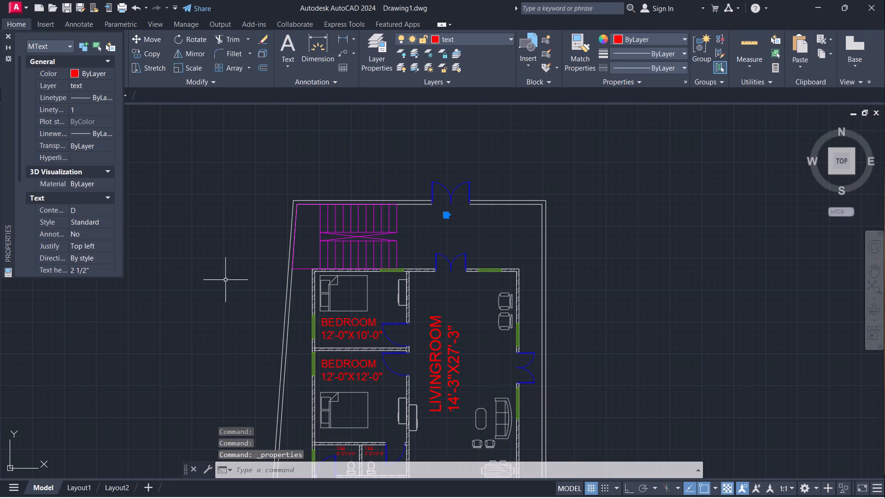
click(94, 268)
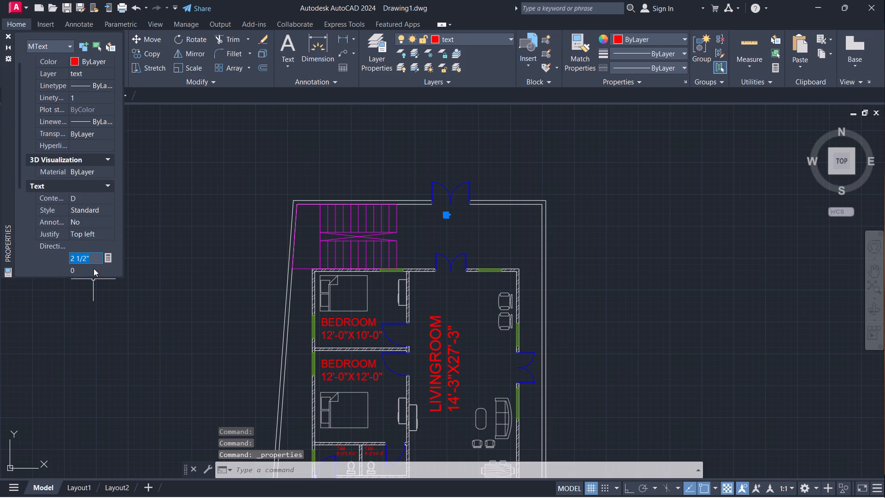
key(BackSpace)
text(1')
key(Return)
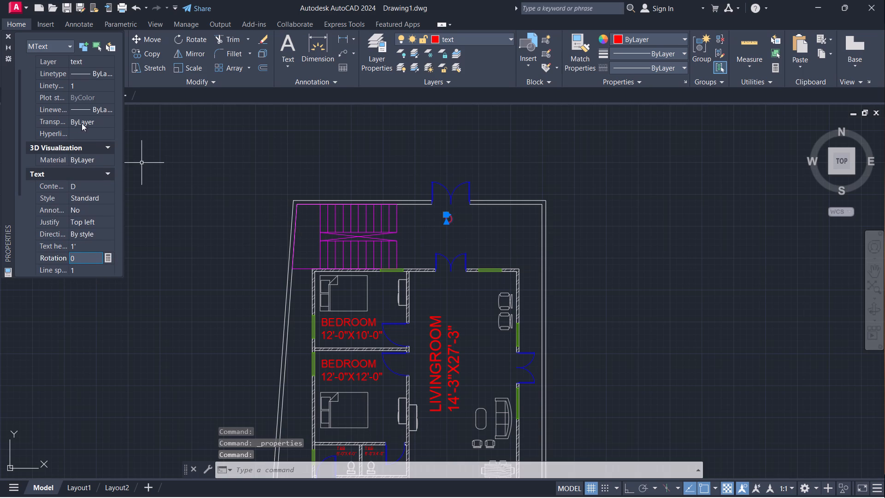
click(5, 34)
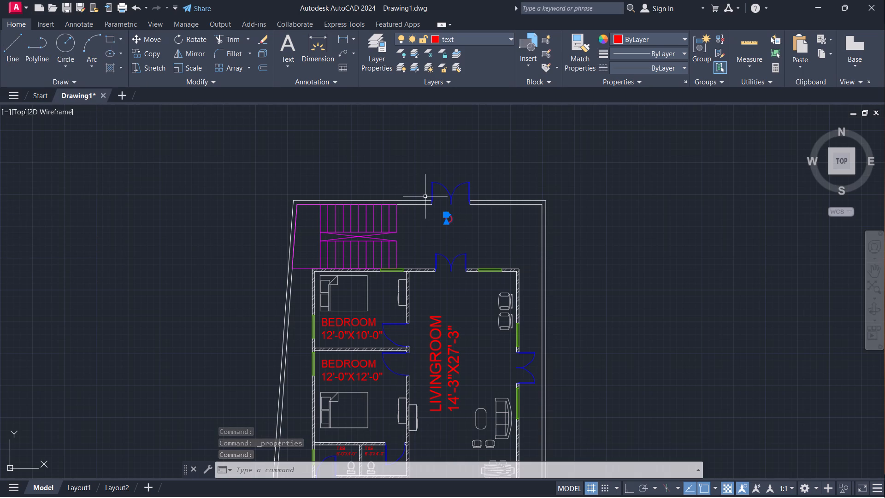
Copy the D label from its insertion point to the living room's north, east and south double doors and the kitchen door.
click(473, 226)
click(486, 233)
click(463, 226)
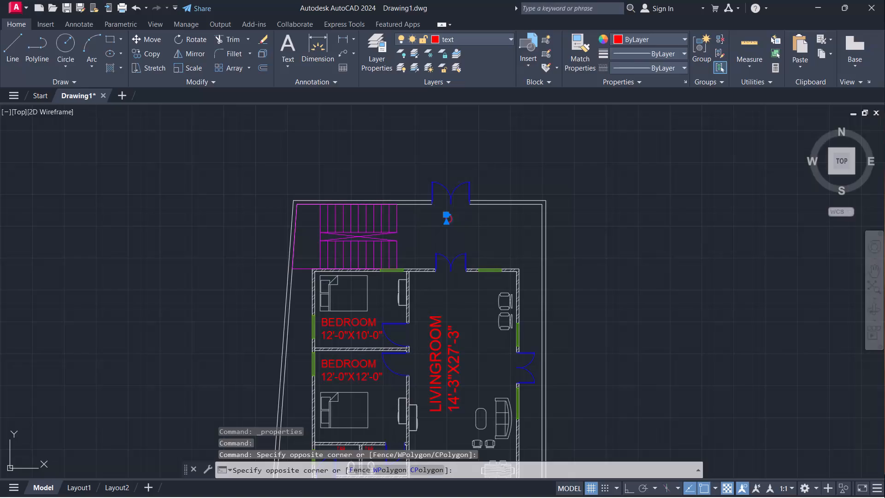
text(CO)
key(Return)
click(442, 215)
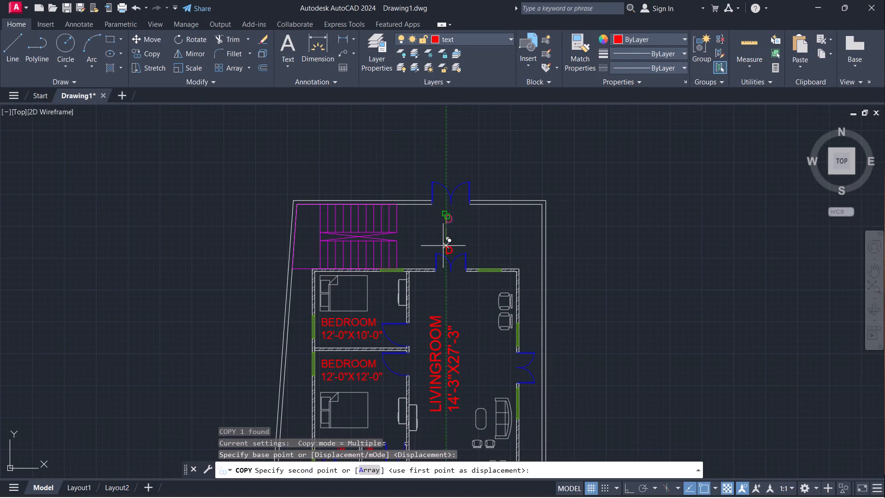
click(448, 278)
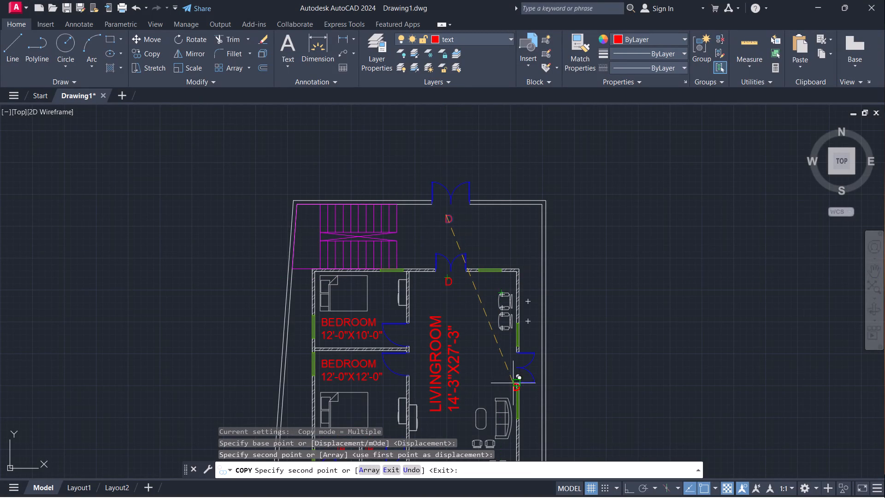
click(507, 365)
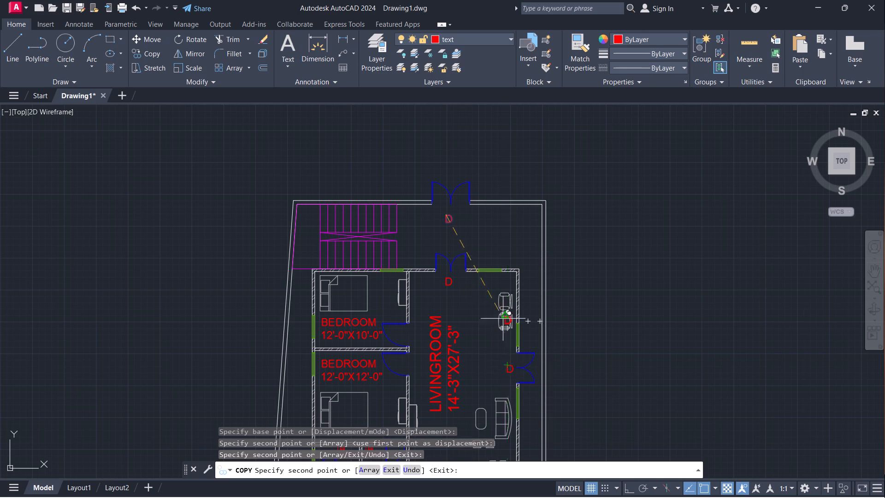
scroll(506, 306, down, 2)
scroll(491, 409, up, 4)
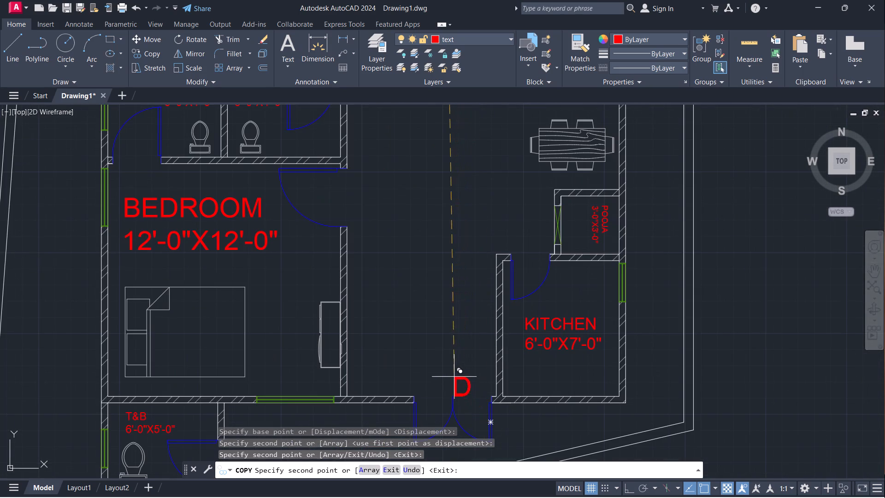
click(442, 364)
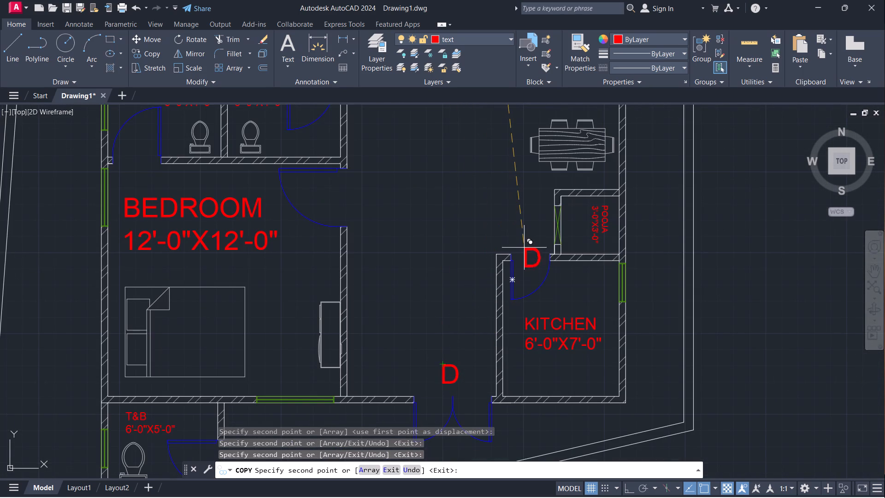
click(524, 233)
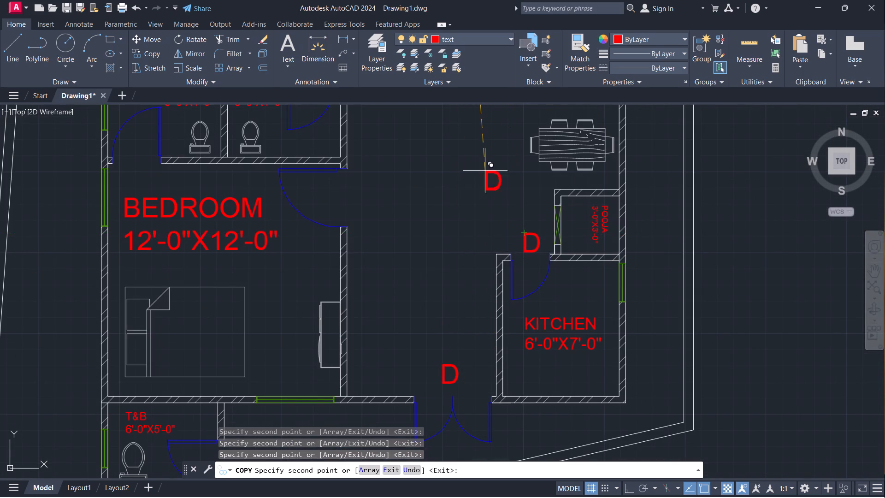
Place further copies of the D label at the door openings of the three bedrooms, starting with the southern one.
scroll(487, 171, down, 2)
scroll(460, 143, down, 2)
middle_drag(460, 149, 457, 226)
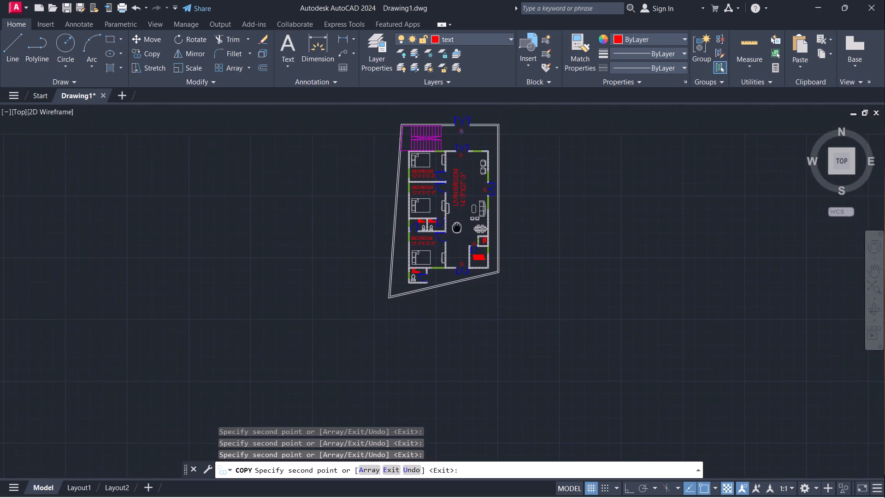
middle_drag(457, 226, 456, 227)
scroll(450, 234, up, 4)
click(414, 241)
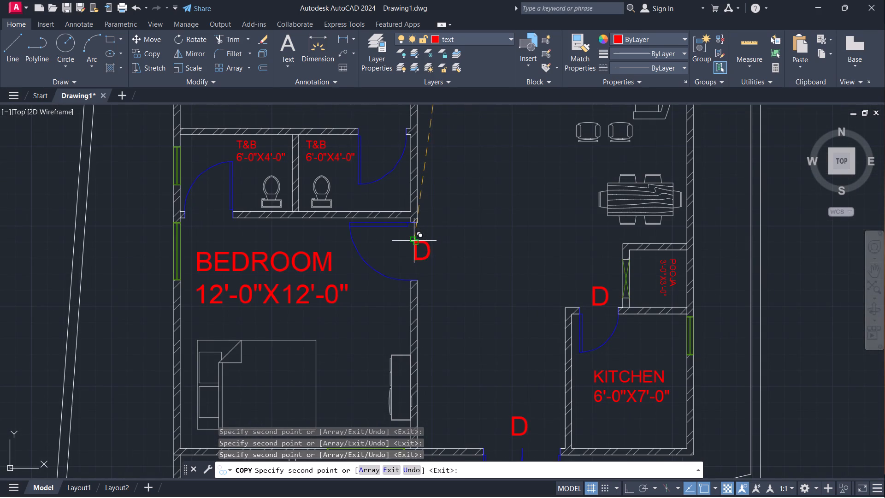
scroll(458, 183, down, 3)
middle_drag(468, 169, 464, 308)
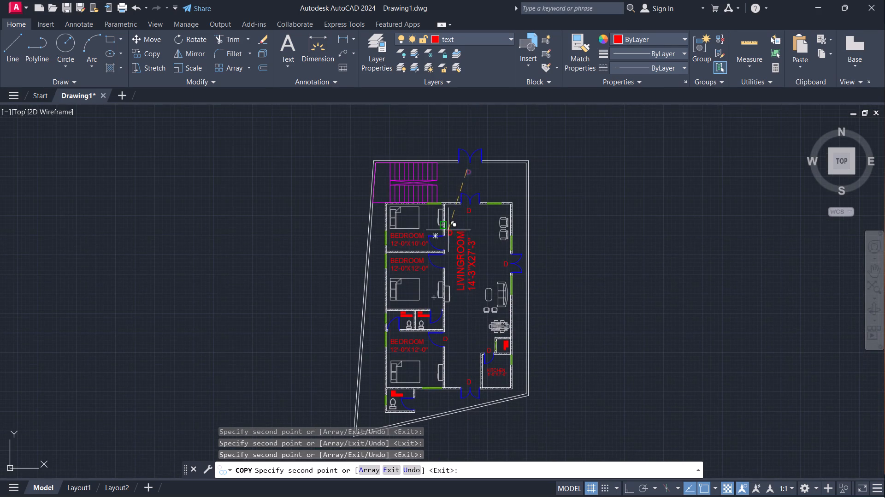
scroll(450, 243, up, 4)
click(404, 231)
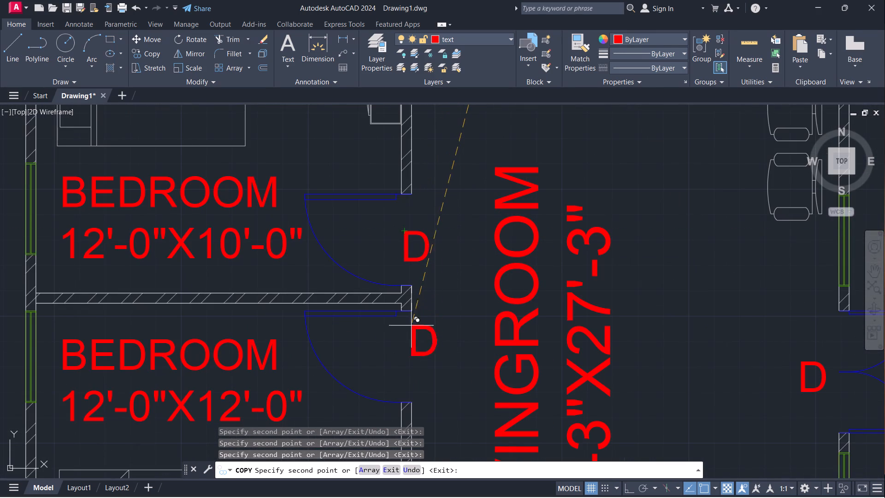
click(407, 339)
Place the remaining D label copies at the doors of the two 6'-0"X4'-0" T&B rooms and the 6'-0"X5'-0" T&B.
scroll(445, 210, down, 3)
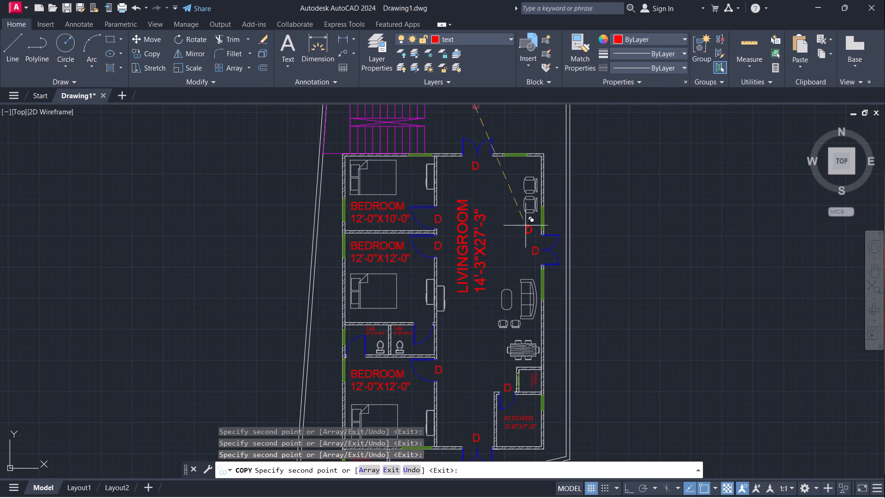
scroll(355, 361, up, 3)
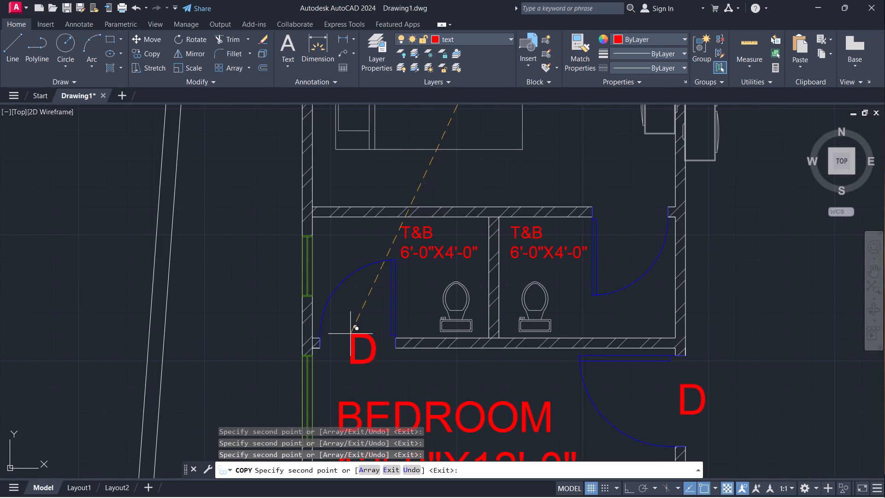
click(350, 333)
click(617, 196)
scroll(645, 178, down, 4)
scroll(617, 270, up, 4)
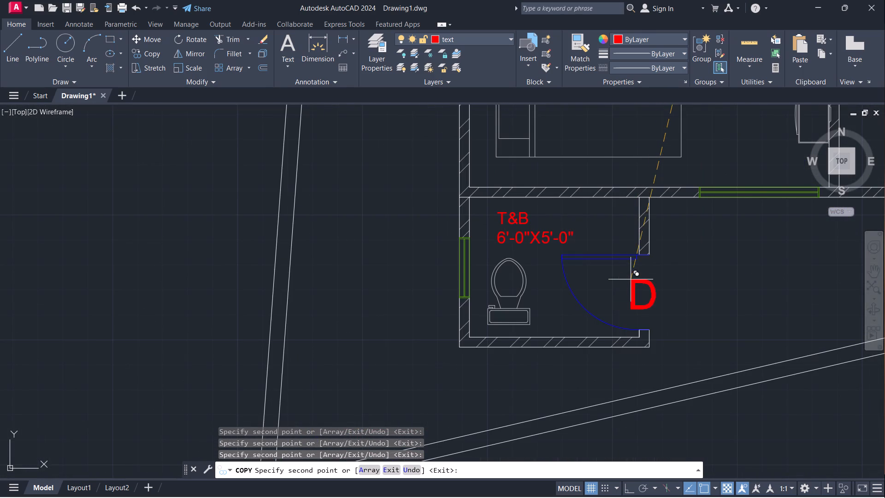
click(631, 279)
key(Escape)
Change the label at the living room's north double door to D1.
scroll(678, 249, down, 2)
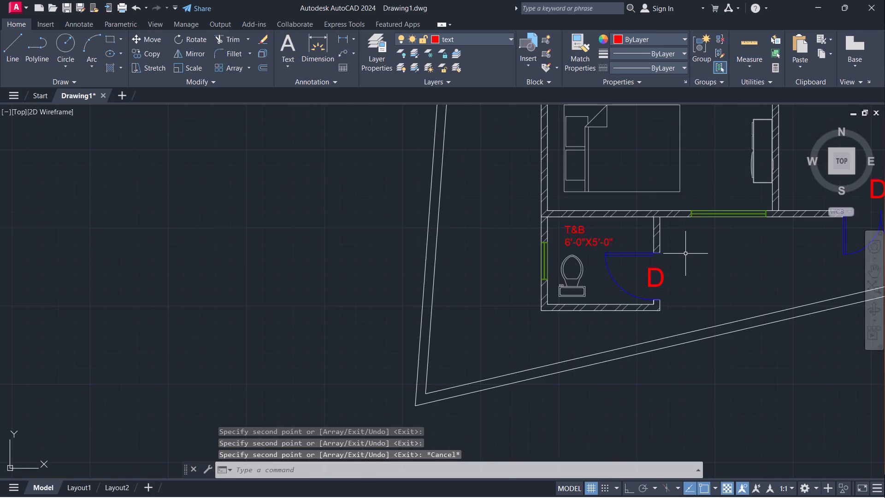
middle_drag(685, 254, 431, 305)
scroll(500, 205, down, 1)
middle_drag(529, 174, 507, 268)
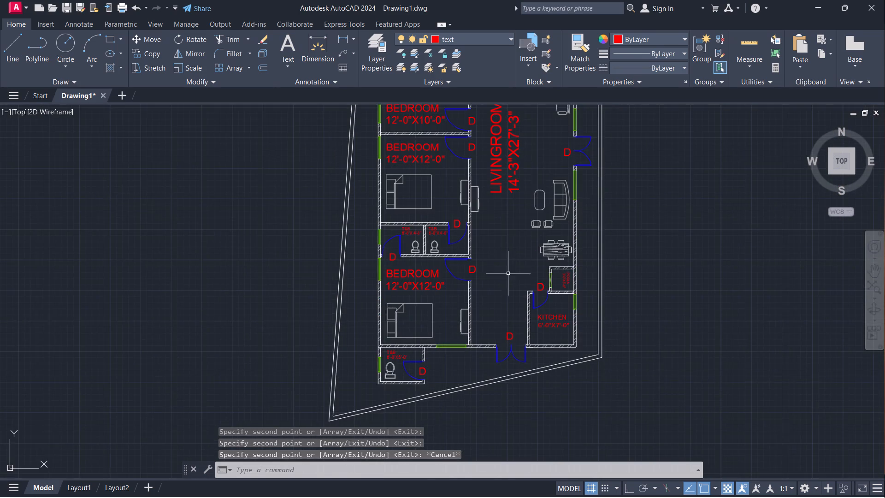
middle_drag(538, 169, 502, 290)
scroll(538, 169, down, 1)
scroll(492, 214, up, 3)
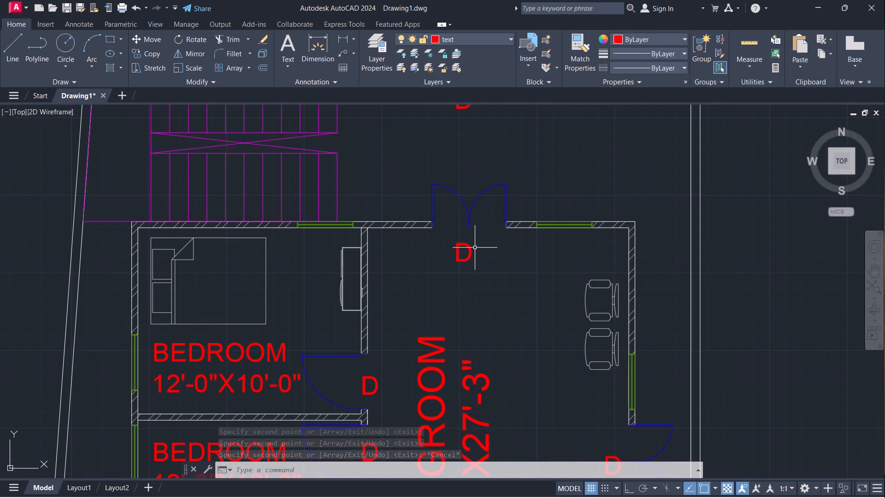
double_click(470, 249)
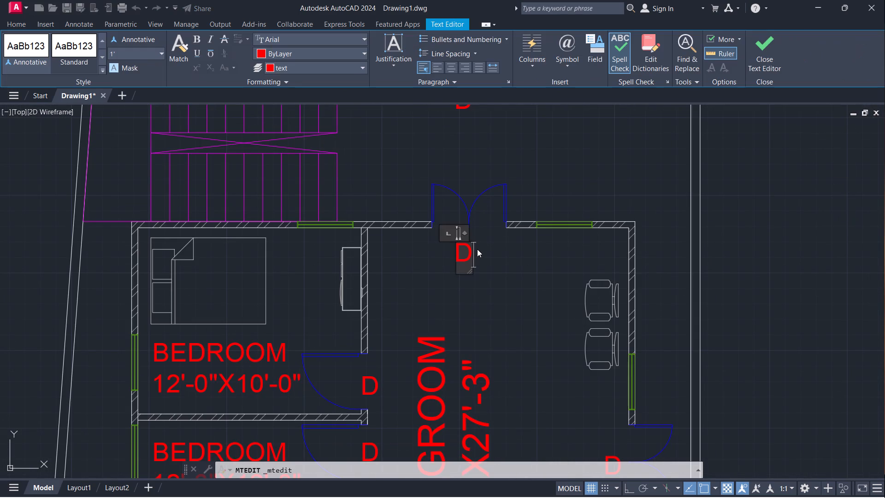
key(1)
click(493, 247)
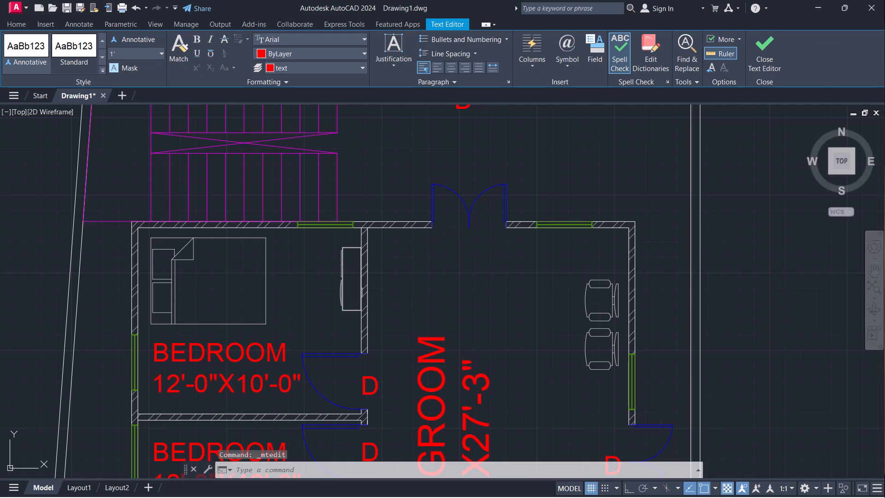
Change the label at the living room's east double door to D1.
scroll(496, 231, down, 2)
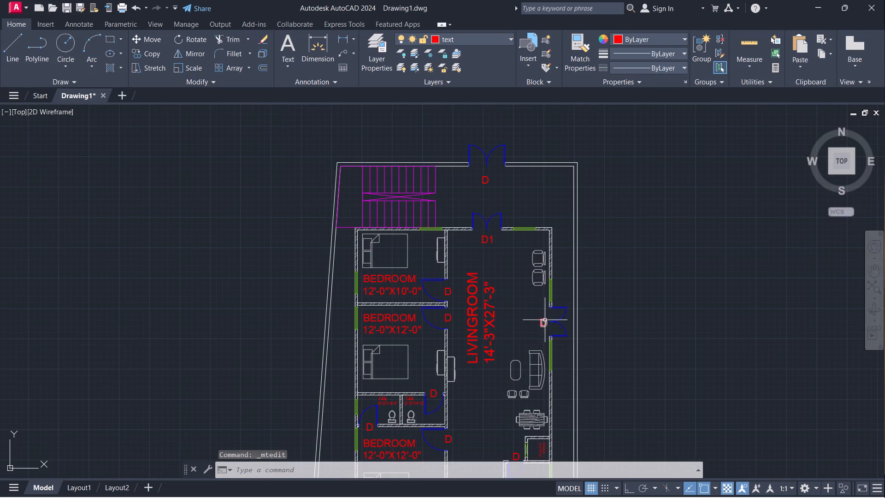
scroll(545, 322, up, 2)
double_click(544, 320)
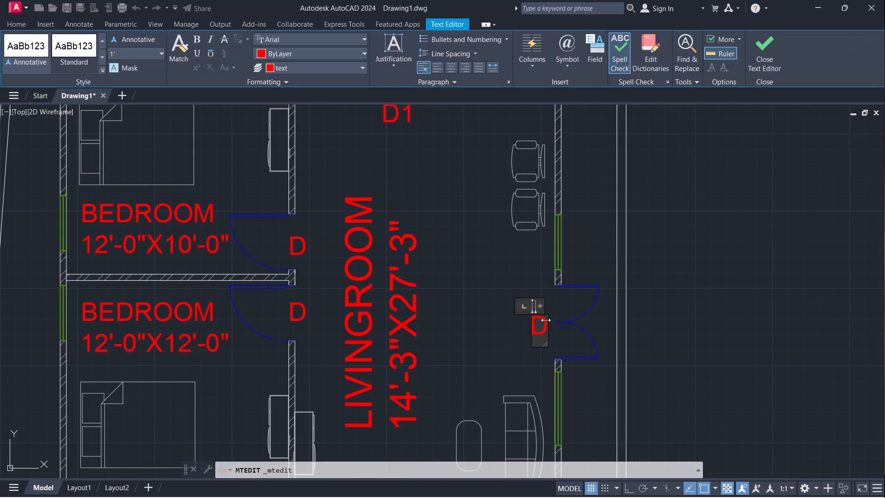
key(1)
click(530, 350)
Rotate the east double door's D1 label to 270° about its insertion point so it reads vertically.
click(533, 316)
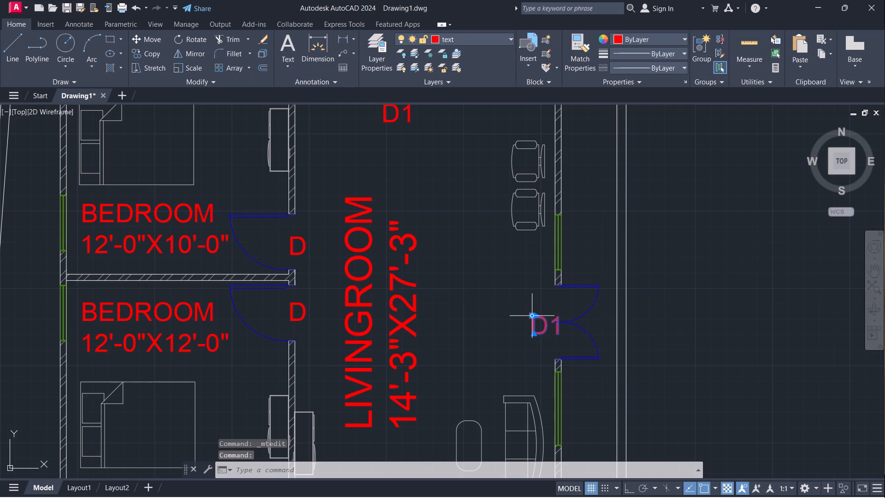
text(RO)
key(Return)
click(533, 316)
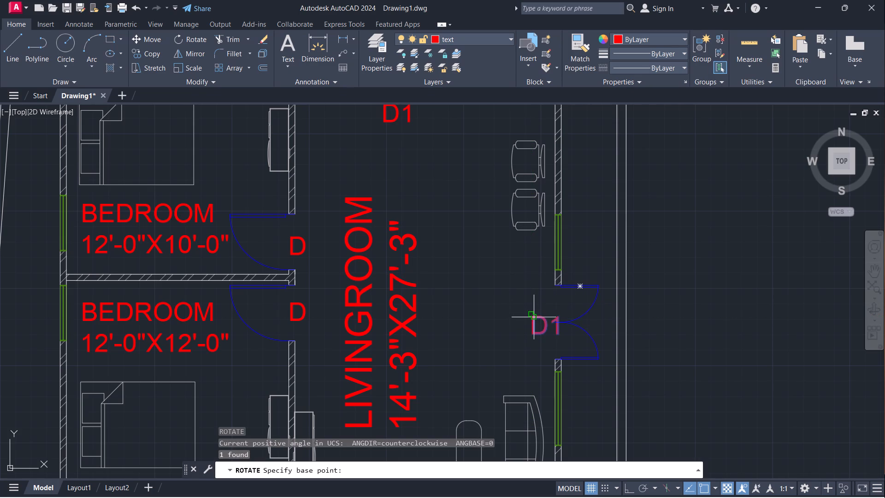
click(533, 316)
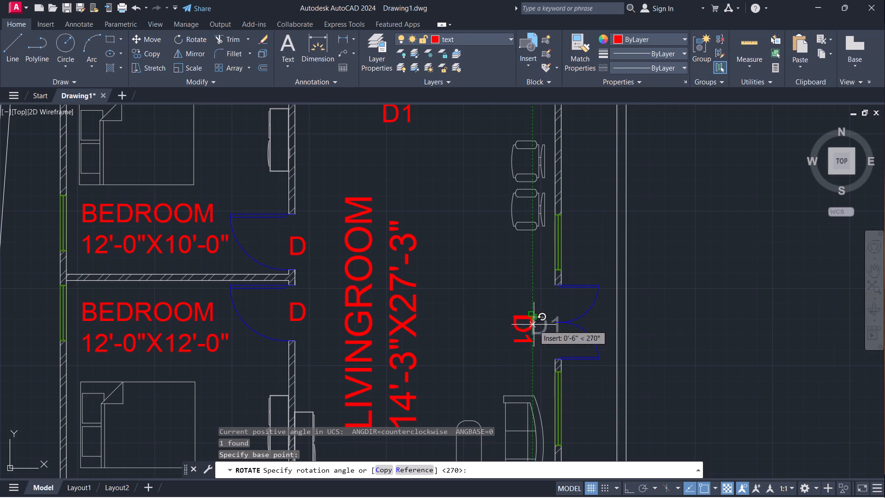
click(531, 360)
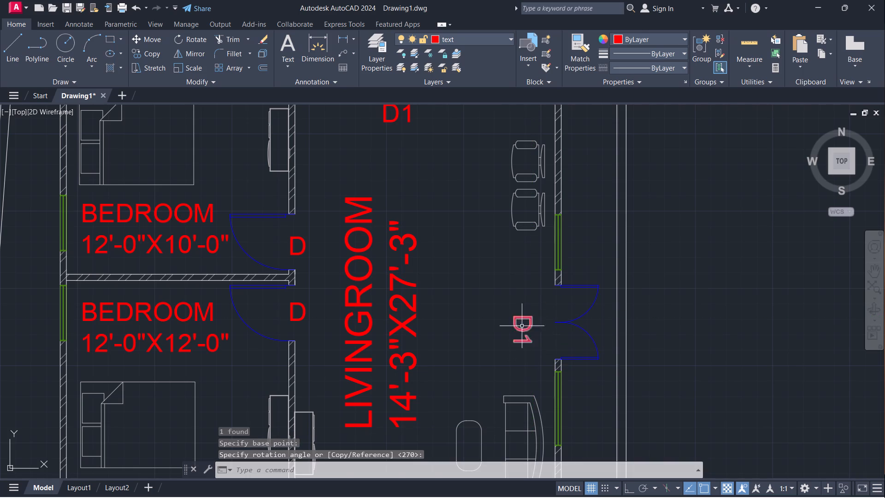
Move the rotated D1 label east, closer to the living room's east double door.
drag(503, 302, 507, 313)
click(547, 379)
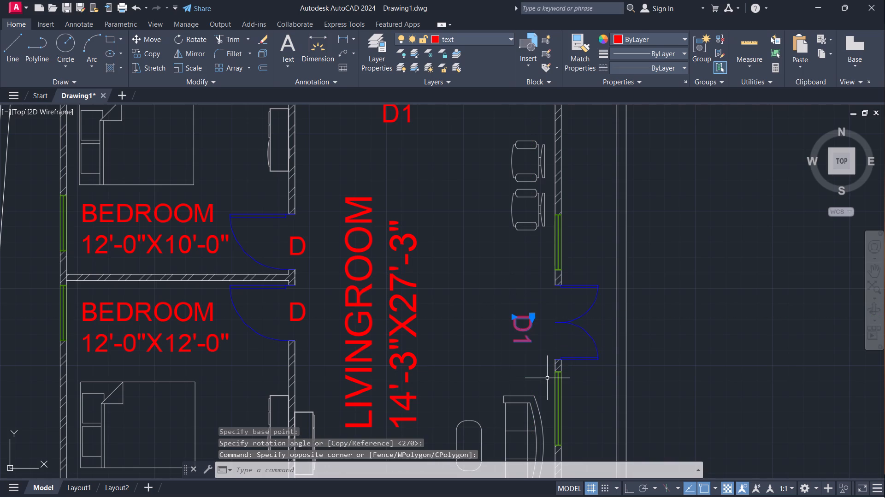
key(m)
key(Return)
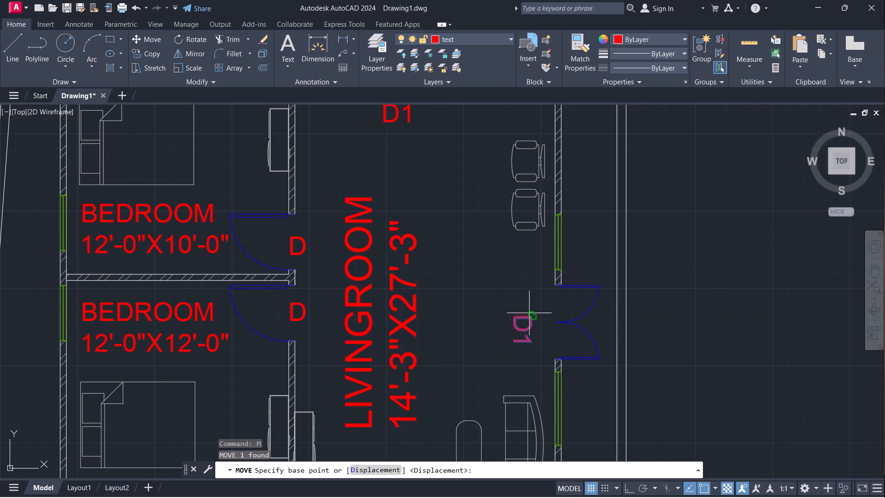
click(528, 316)
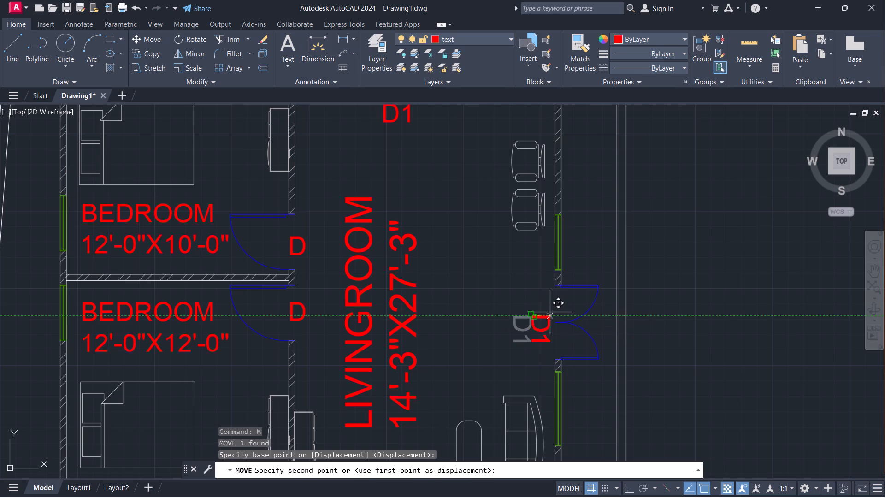
click(550, 312)
Change the label at the living room's south double door, beside the kitchen, to D1.
scroll(494, 238, down, 3)
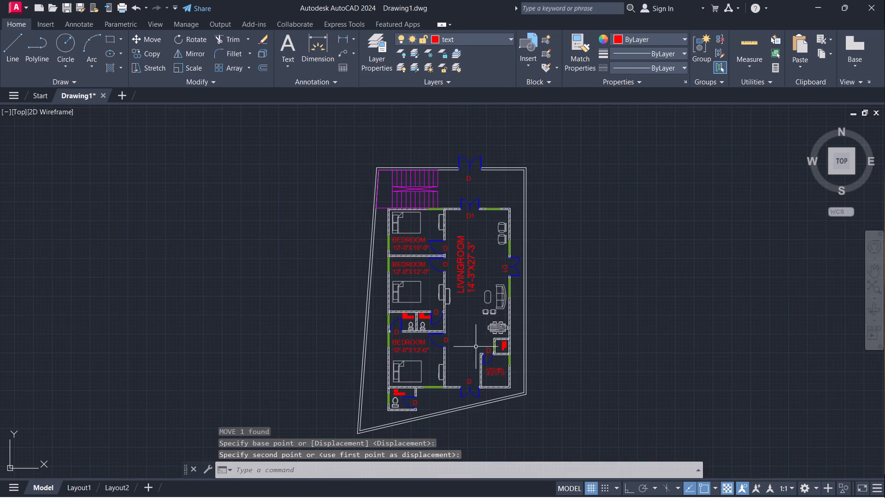
scroll(487, 413, up, 2)
scroll(457, 303, down, 1)
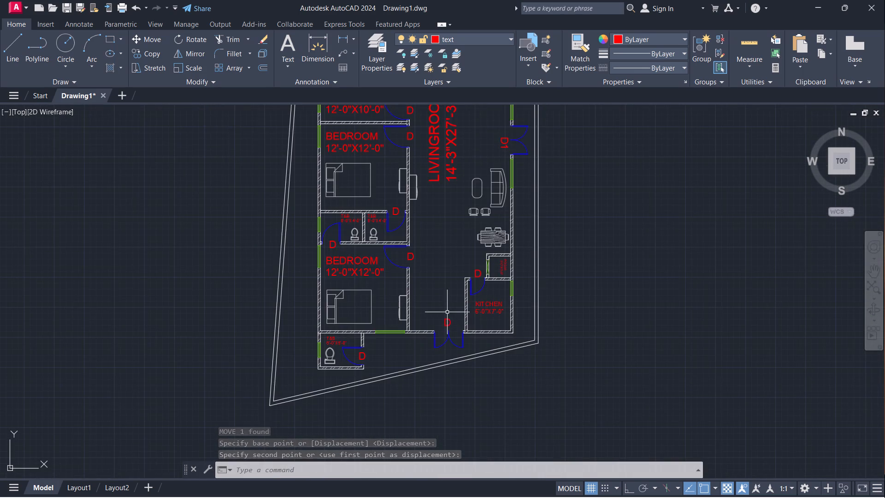
scroll(451, 331, up, 3)
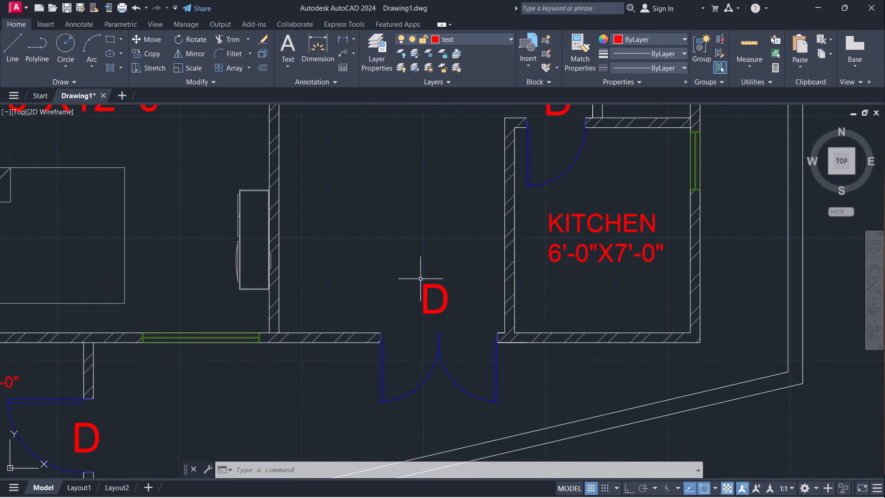
double_click(424, 285)
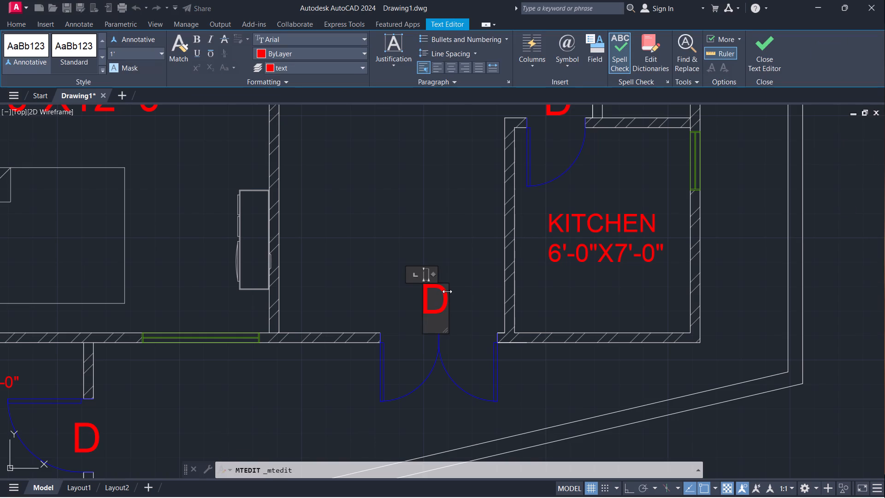
key(Right)
key(1)
click(453, 254)
Change the label at the door of the 12'-0"X10'-0" bedroom to D2.
scroll(435, 266, down, 1)
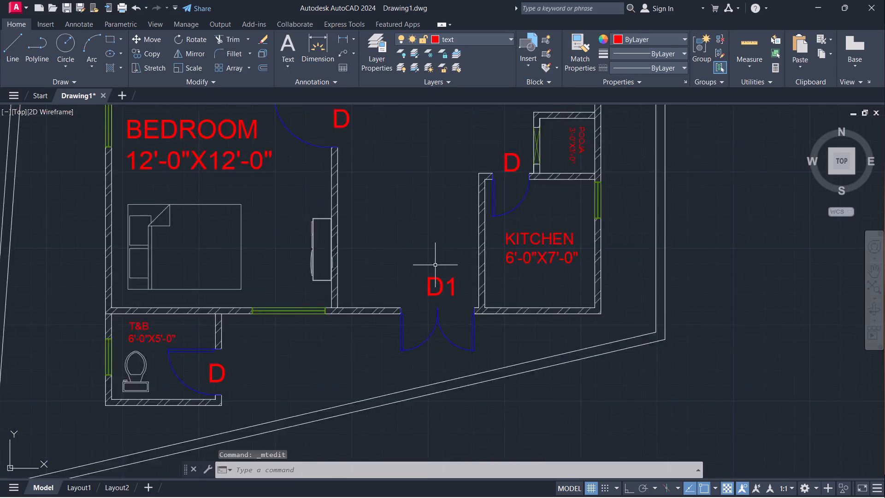
scroll(435, 265, down, 2)
middle_drag(425, 211, 476, 312)
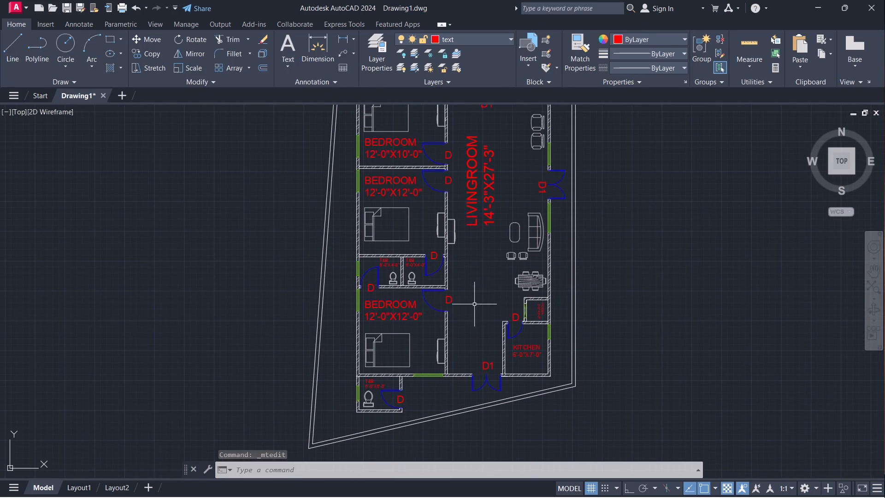
scroll(470, 274, down, 1)
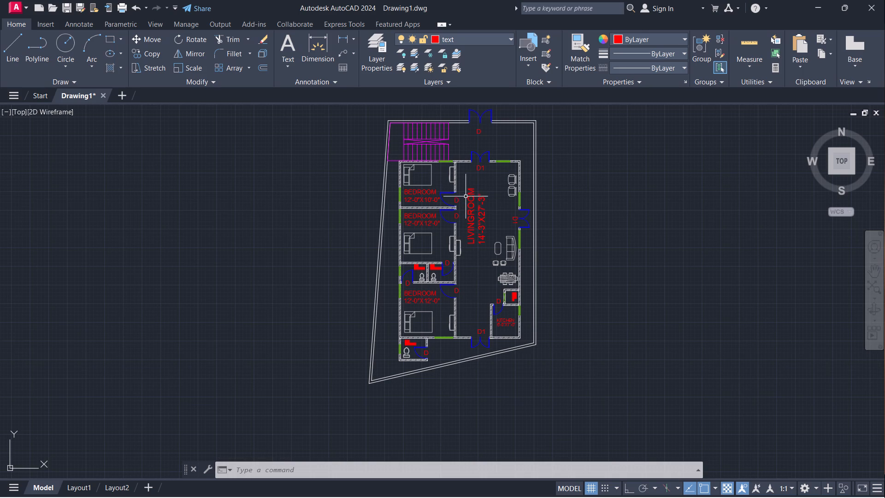
scroll(461, 195, up, 3)
double_click(447, 213)
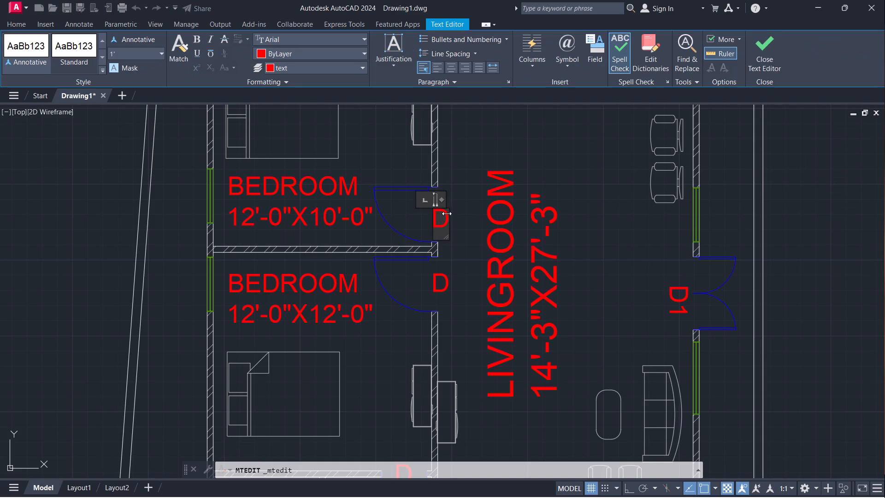
key(2)
click(458, 245)
Rotate the bedroom door's D2 label 90° about its insertion point, with Ortho turned on.
click(434, 210)
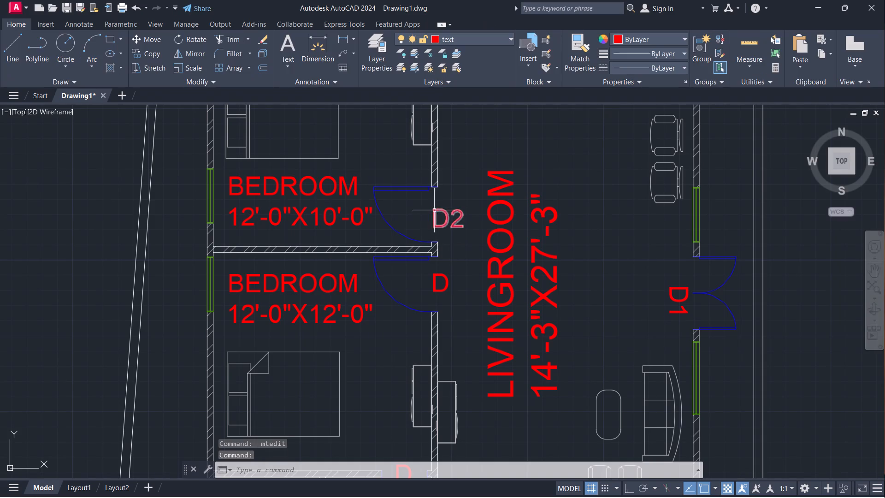
text(RO)
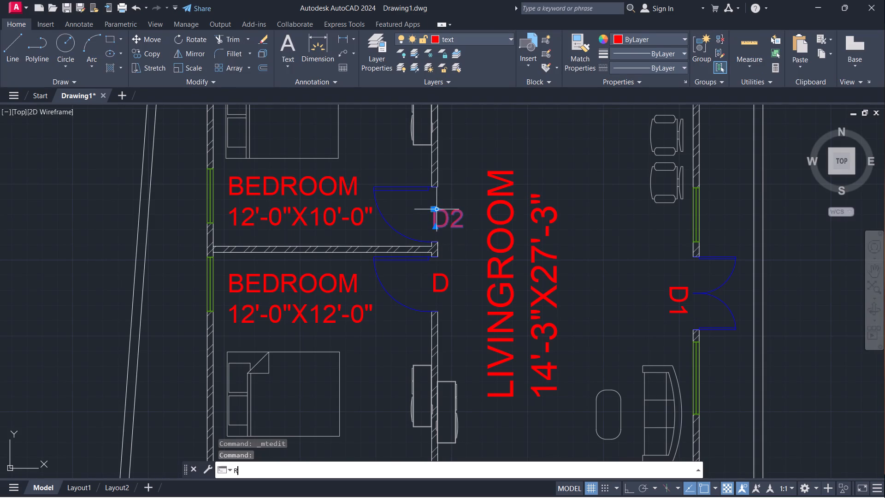
key(Return)
click(432, 211)
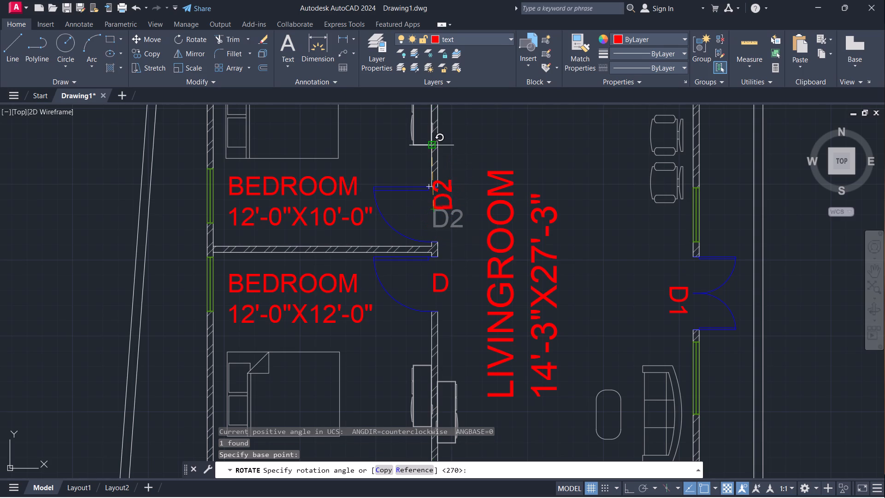
key(F8)
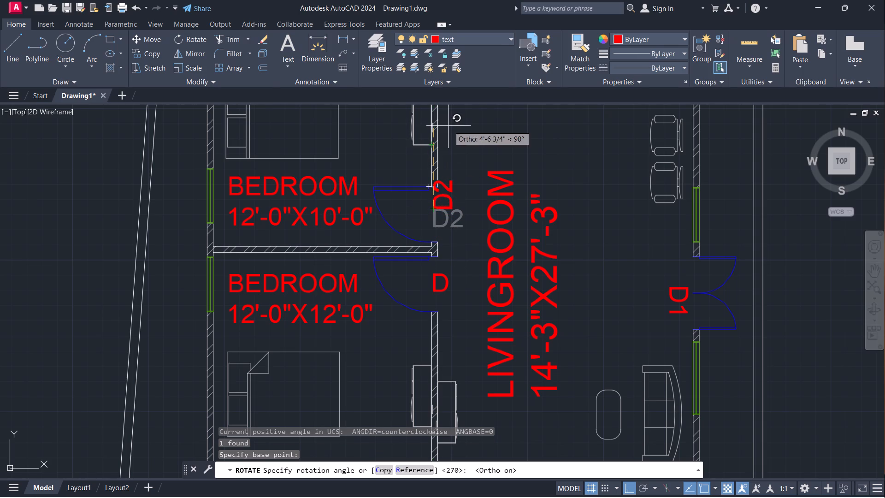
click(435, 125)
Move the rotated D2 label of the 12'-0"X10'-0" bedroom about 1'-1 1/2" south, centring it on its door opening.
click(443, 206)
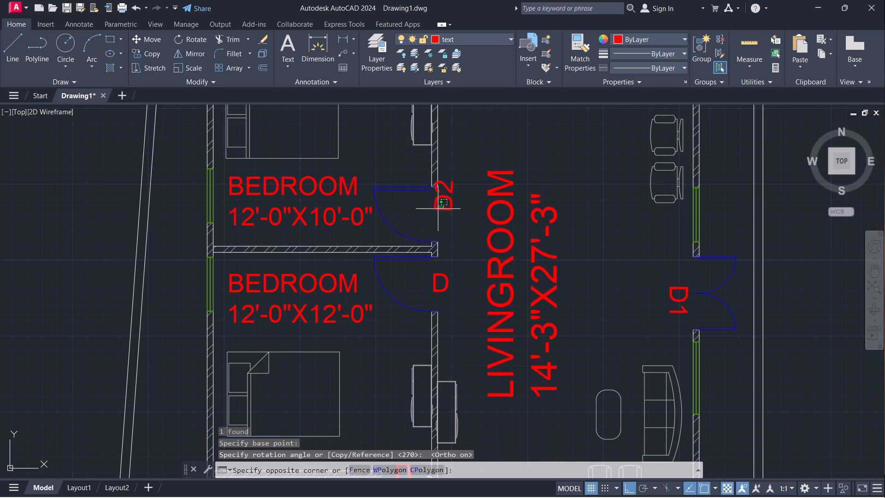
click(431, 210)
key(m)
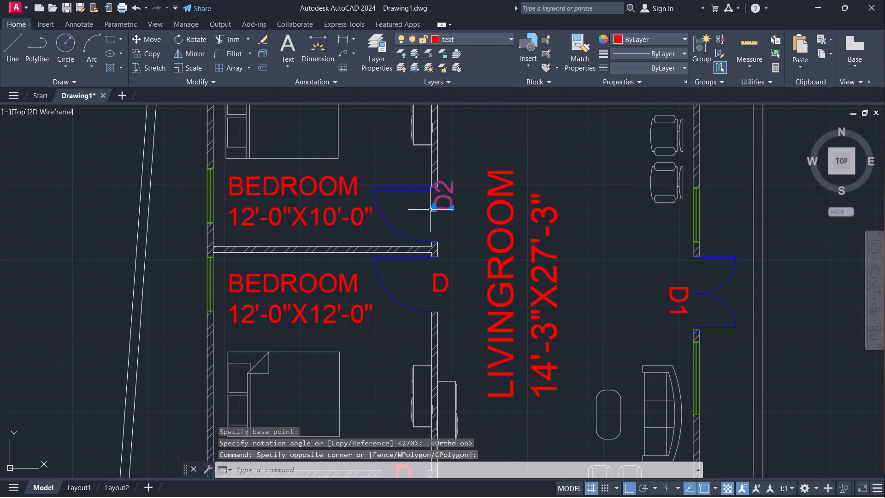
key(Return)
click(436, 211)
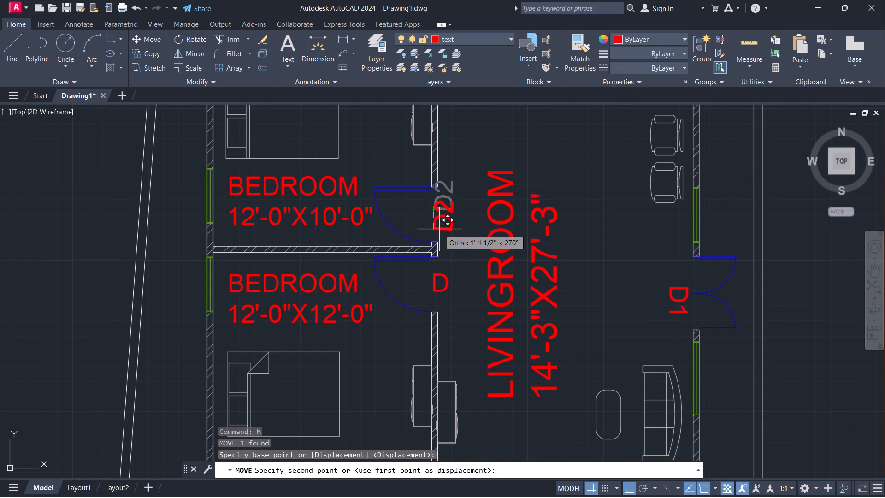
click(439, 228)
Rotate the D label at the middle 12'-0"X12'-0" bedroom's door 90° counterclockwise about its insertion point.
click(437, 285)
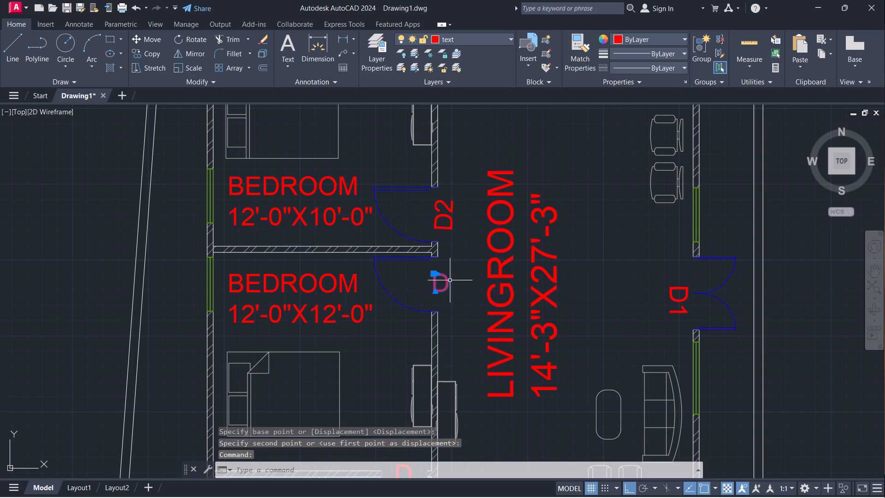
key(r)
key(o)
key(Return)
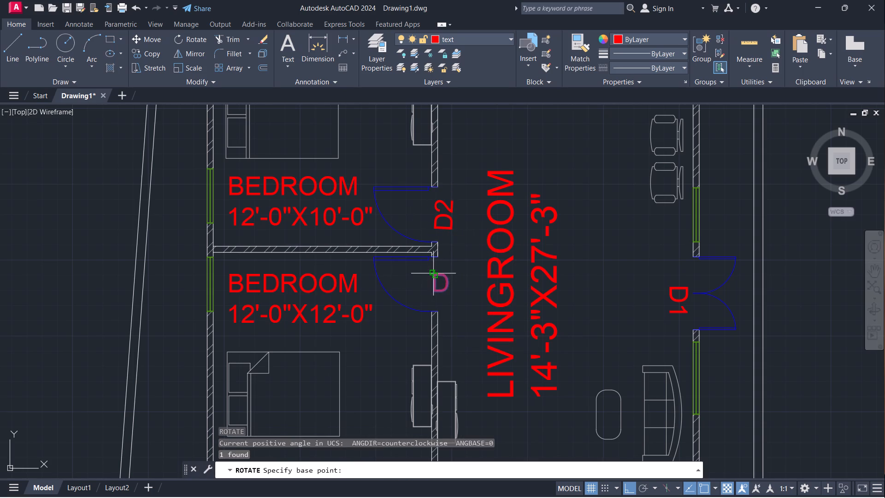
click(432, 273)
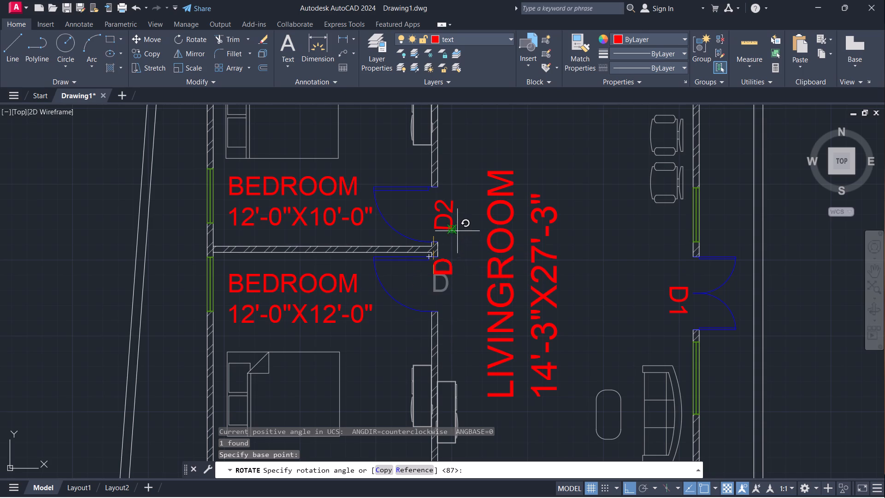
click(442, 180)
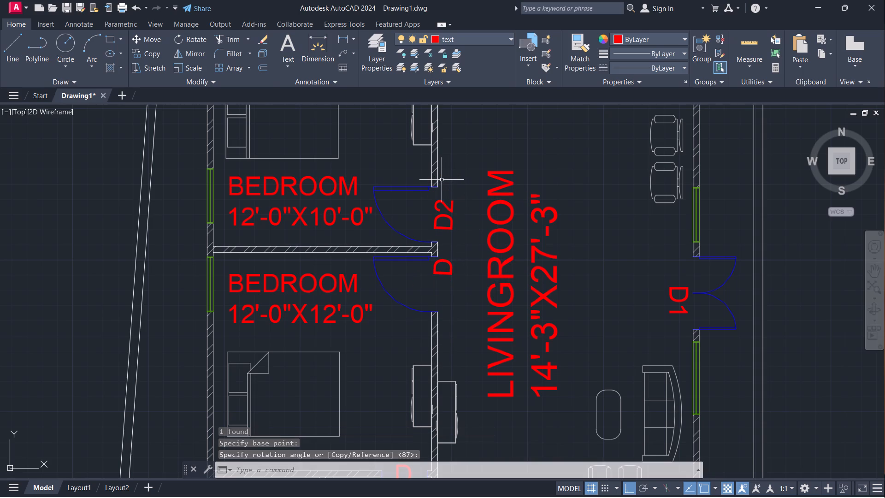
Change the rotated label at the middle 12'-0"X12'-0" bedroom's door to D2.
double_click(439, 274)
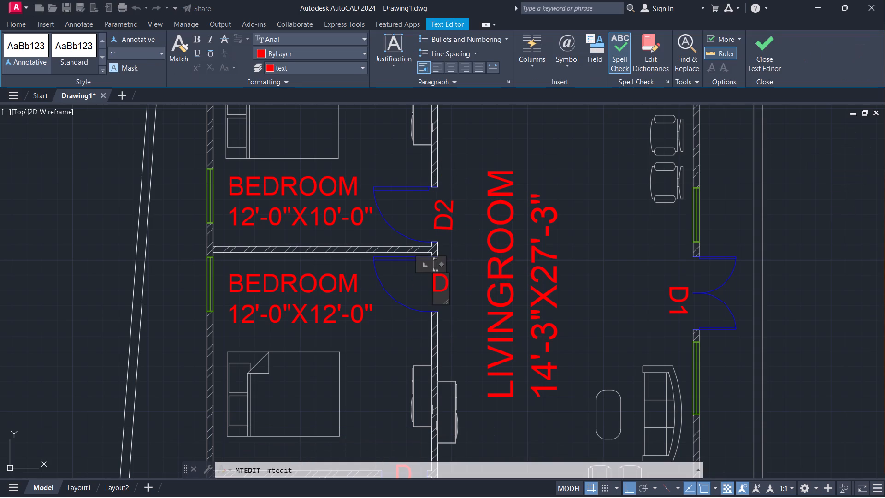
key(Right)
key(2)
click(461, 306)
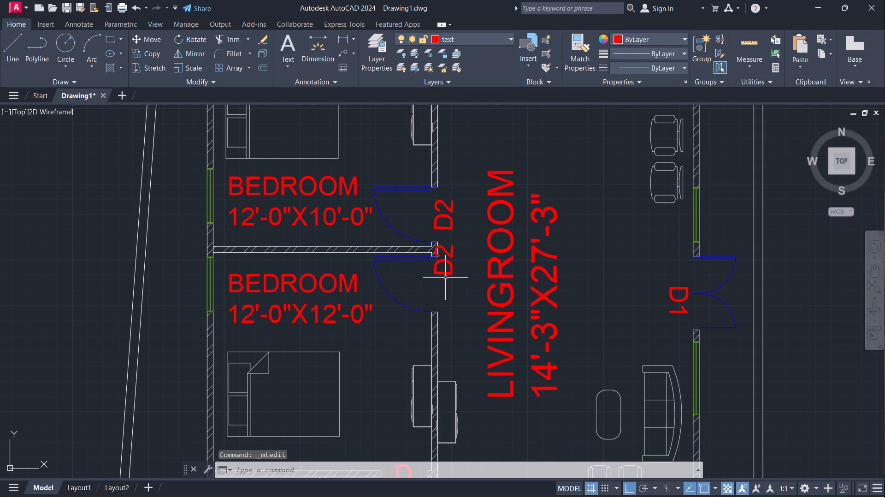
Move the middle bedroom's D2 label about 1'-3" south so it lines up with its door opening.
click(442, 273)
key(m)
key(Return)
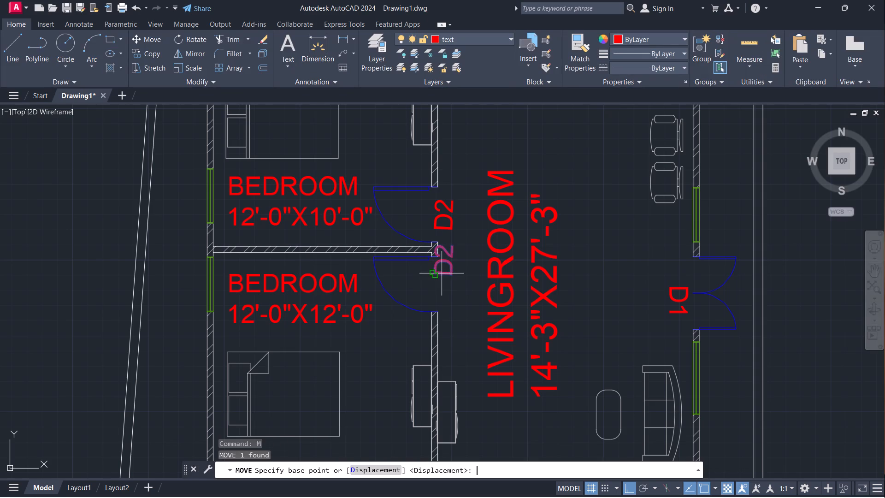
click(436, 275)
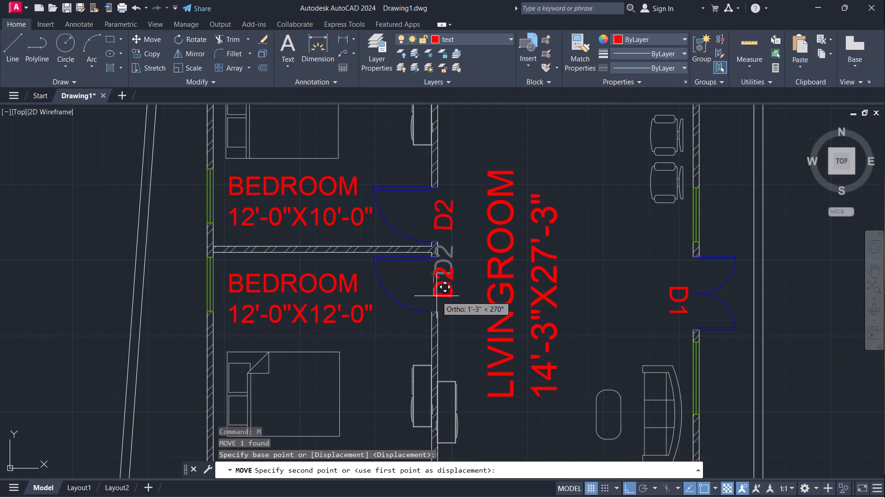
click(437, 296)
Change the door label of the southern 12'-0"X12'-0" bedroom, below the two T&B rooms, to D2.
scroll(461, 299, down, 1)
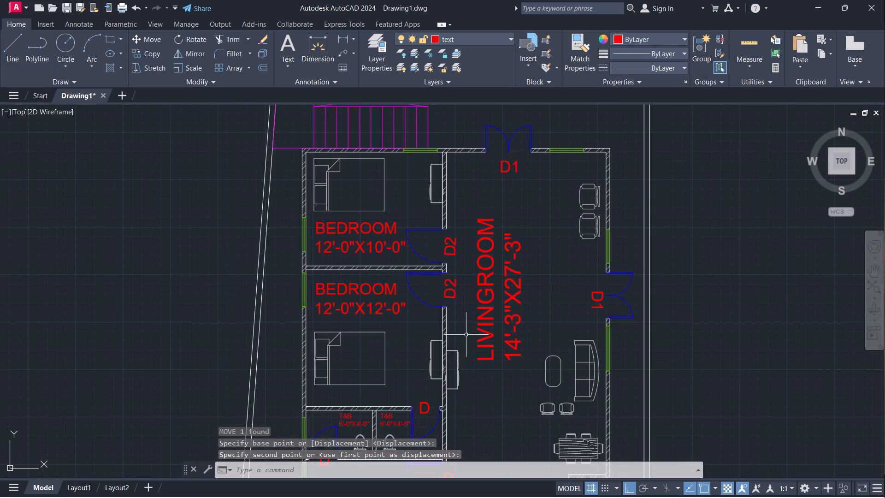
scroll(467, 338, down, 1)
middle_drag(487, 384, 470, 311)
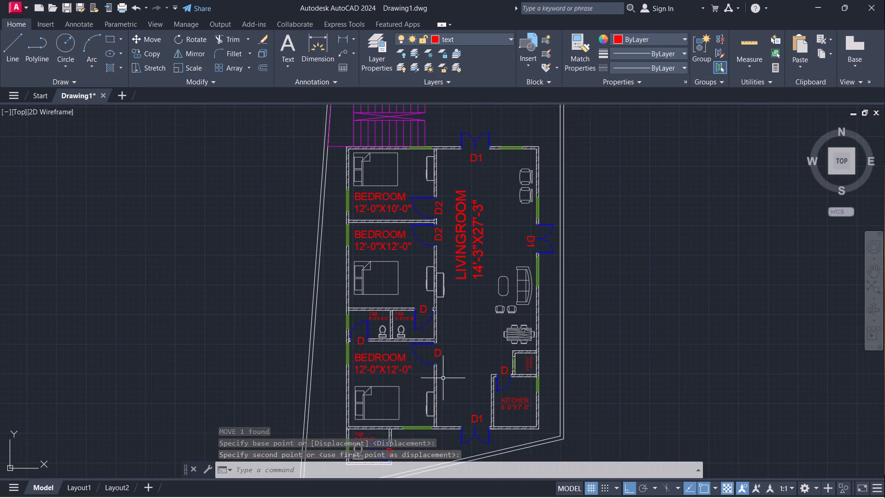
scroll(448, 379, up, 2)
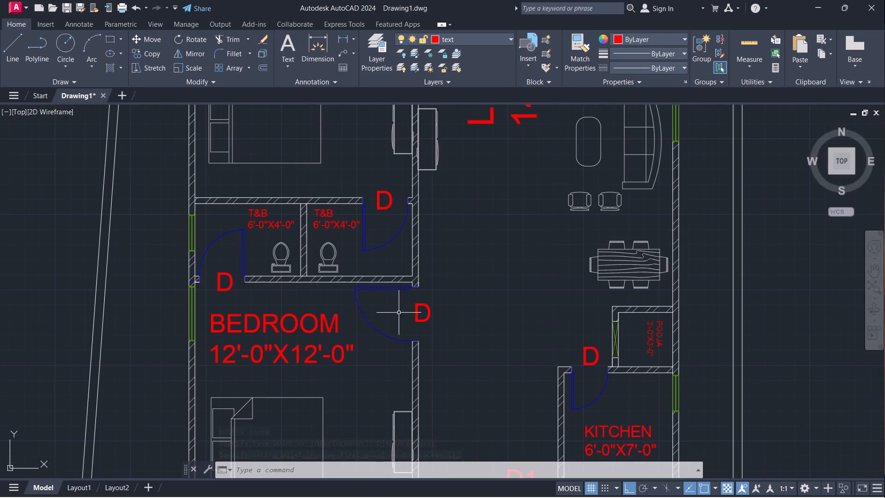
double_click(416, 306)
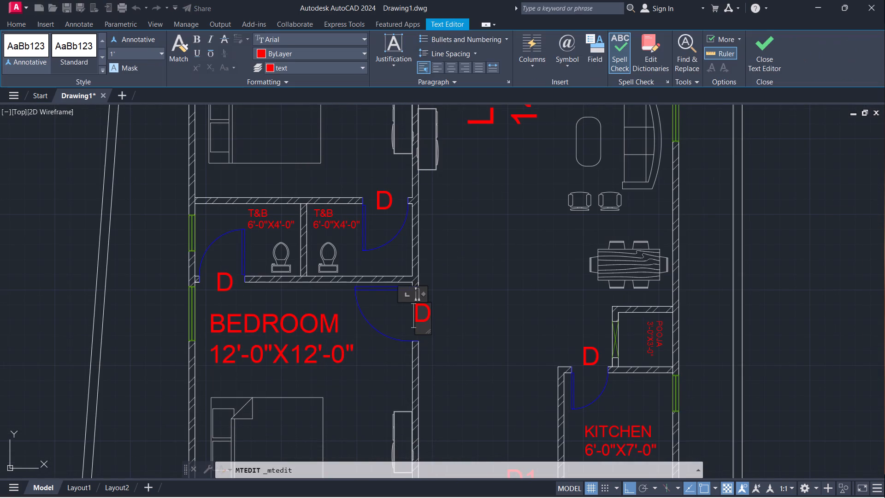
key(Right)
key(2)
click(470, 327)
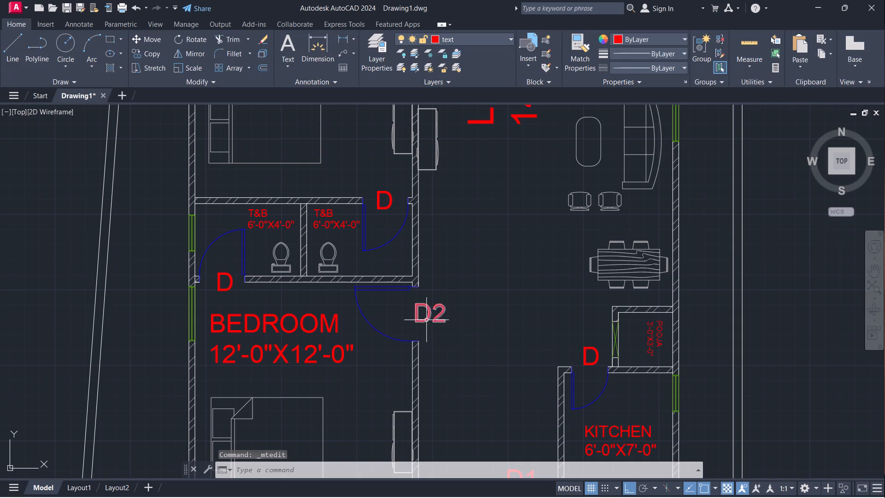
Rotate the southern bedroom door's D2 label 90° counterclockwise about its insertion point.
click(416, 302)
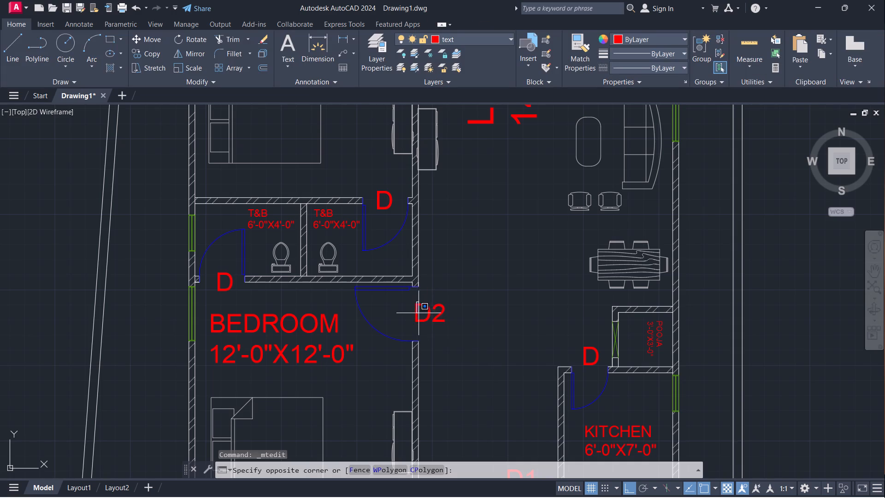
click(451, 321)
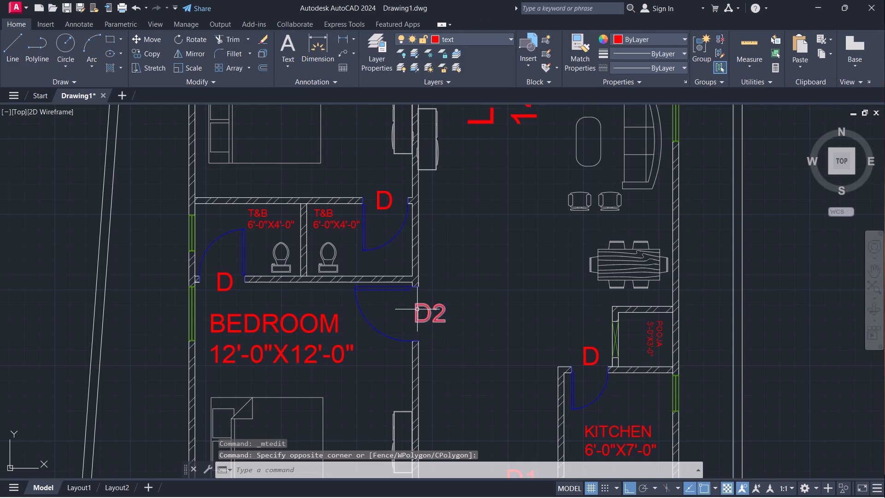
click(419, 309)
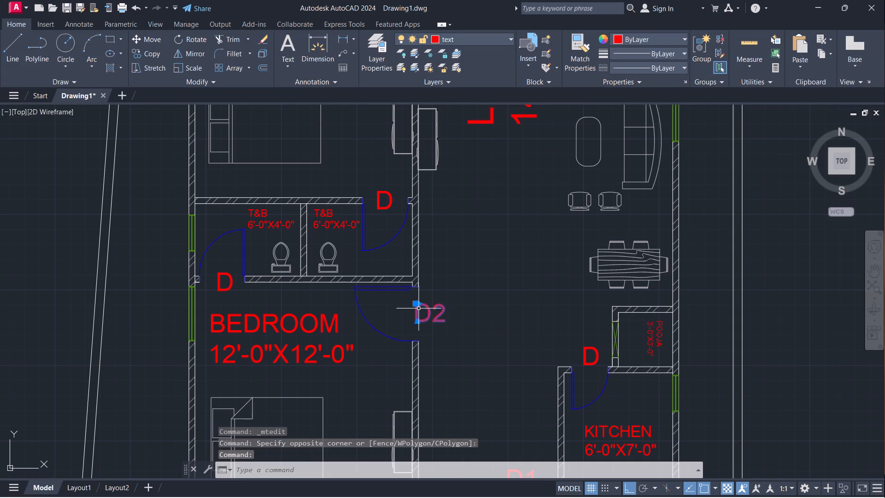
text(RO)
key(Return)
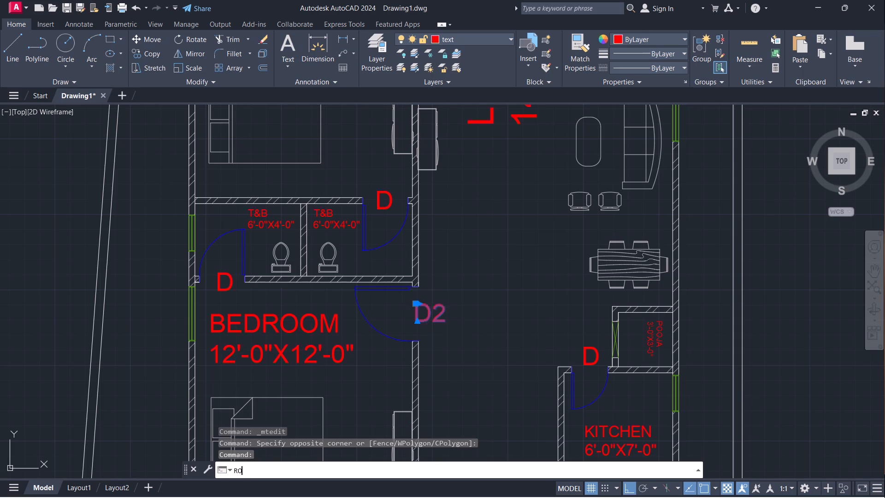
click(414, 301)
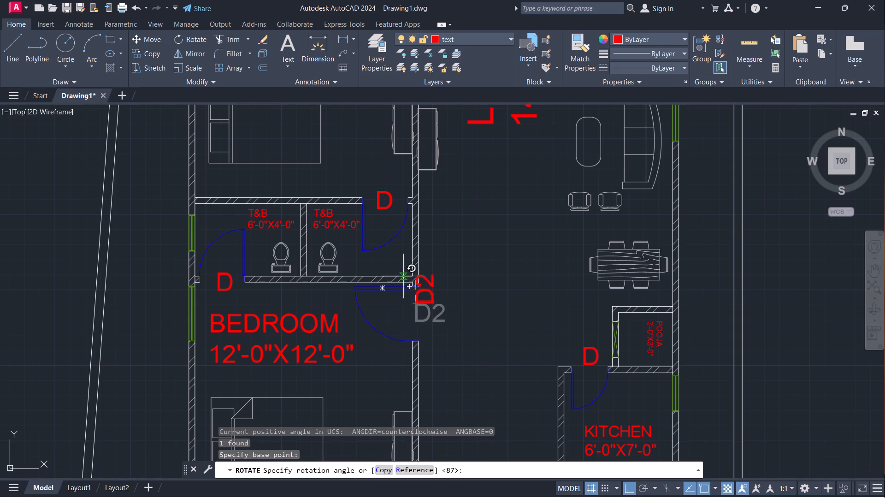
click(400, 244)
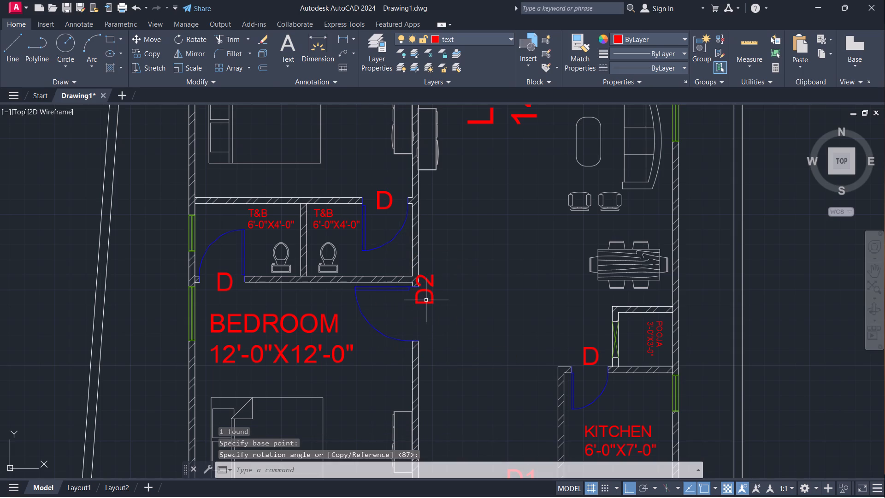
Move the southern bedroom's rotated D2 label south to centre it on its door opening.
click(426, 302)
key(m)
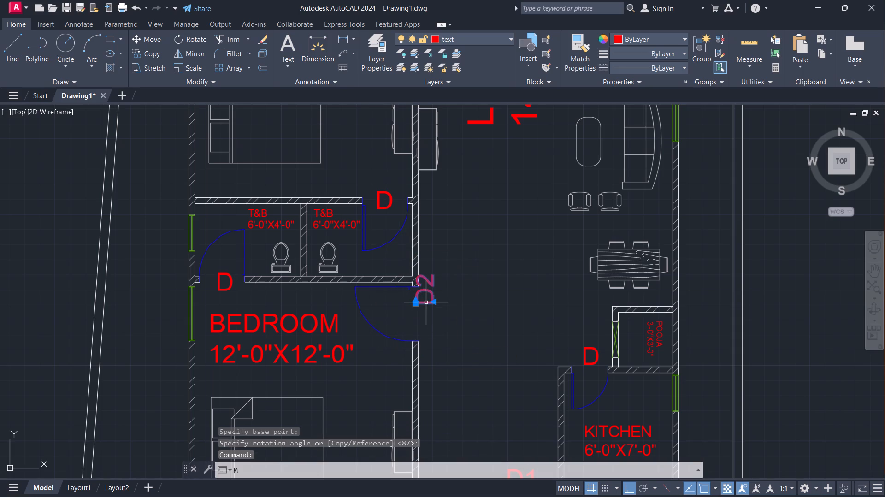
key(Return)
click(418, 307)
click(423, 324)
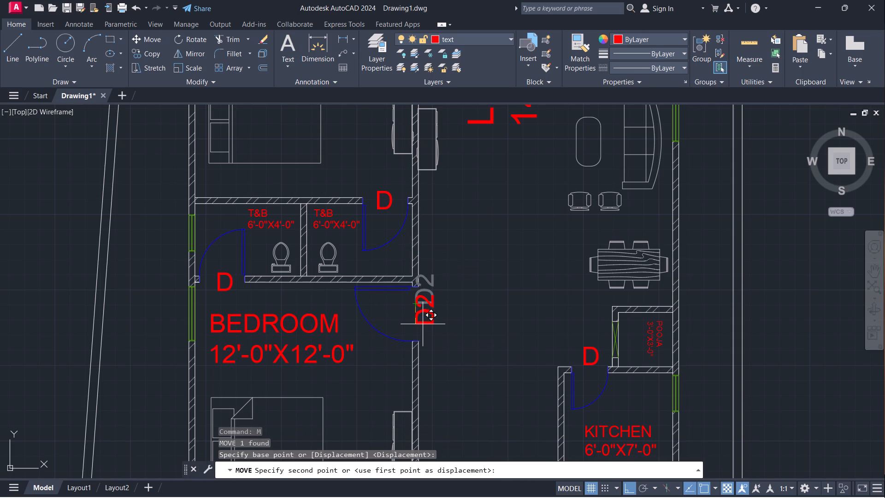
Change the label at the door of the eastern 6'-0"X4'-0" T&B to D3.
scroll(496, 287, down, 2)
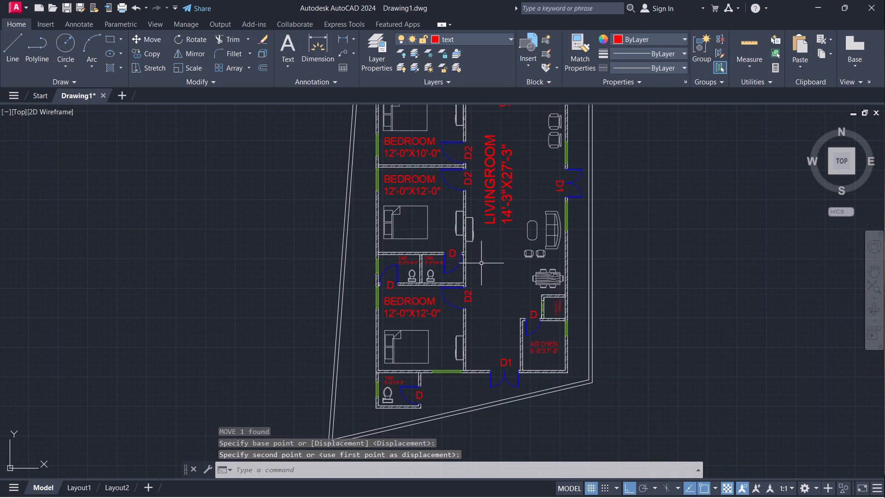
scroll(450, 249, up, 4)
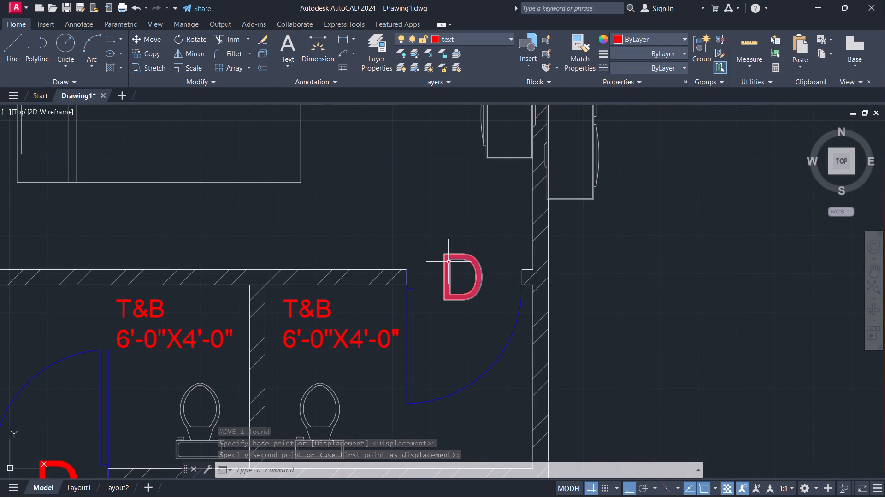
double_click(450, 261)
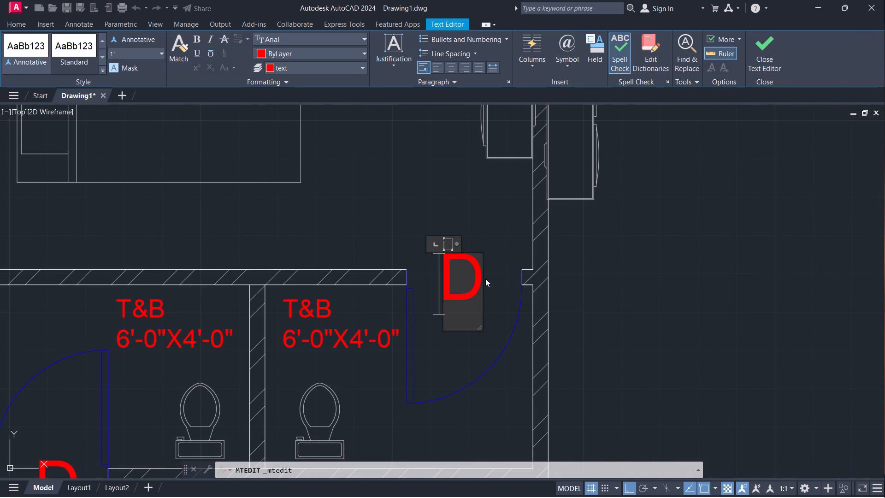
key(Right)
key(3)
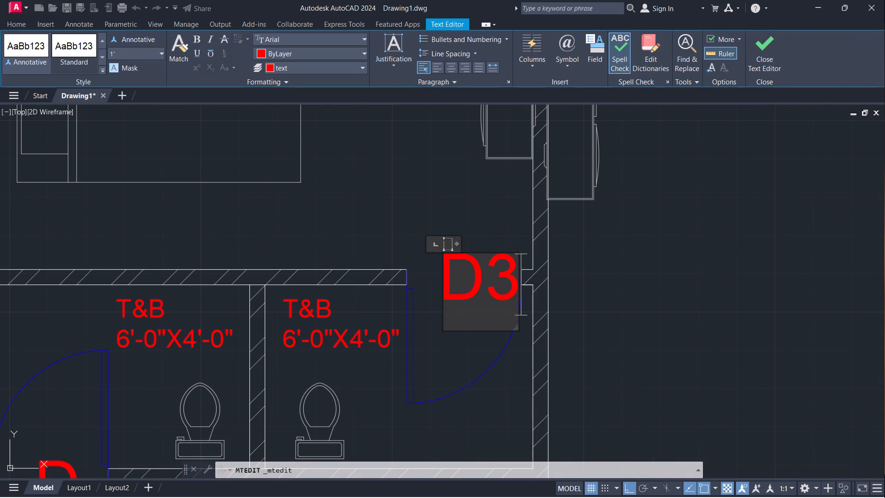
click(447, 343)
Scale the eastern T&B door's D3 label down slightly about its insertion point so it fits the opening.
click(444, 255)
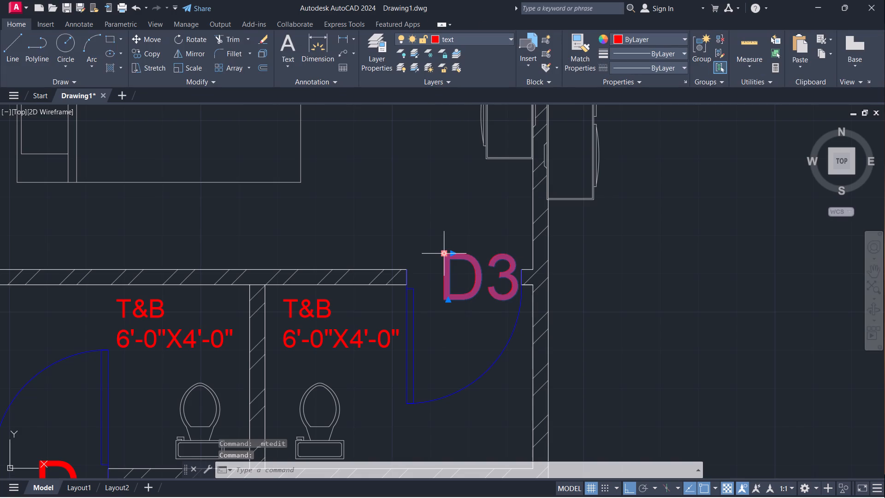
text(SC)
key(Return)
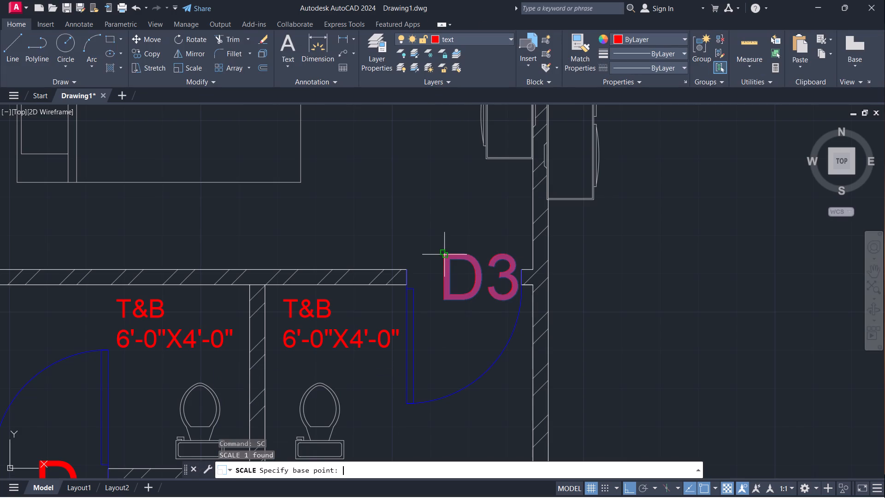
click(444, 255)
click(444, 255)
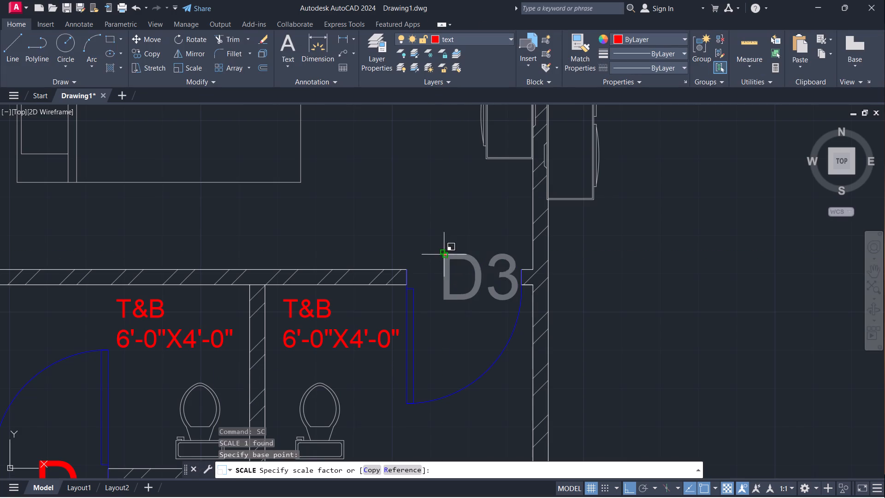
click(460, 272)
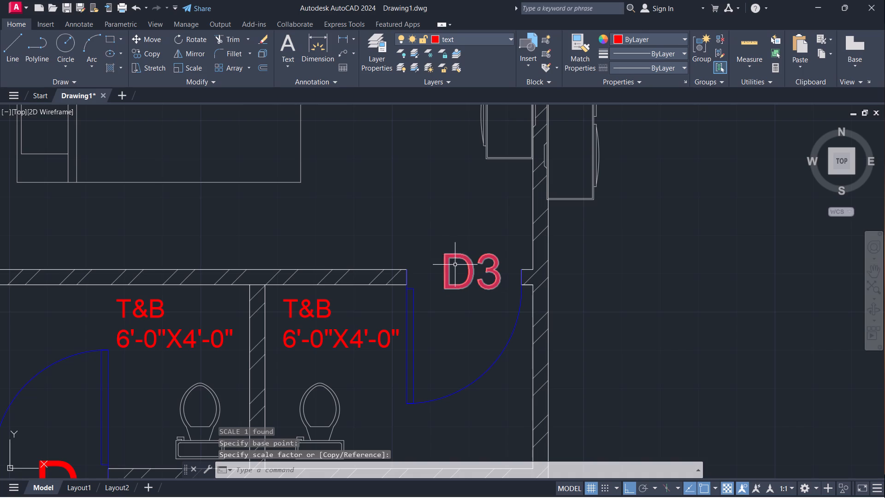
Erase the D labels at the doors of the western 6'-0"X4'-0" T&B and the southern 6'-0"X5'-0" T&B.
scroll(456, 265, down, 2)
click(309, 352)
scroll(372, 302, down, 3)
scroll(389, 379, up, 3)
click(336, 388)
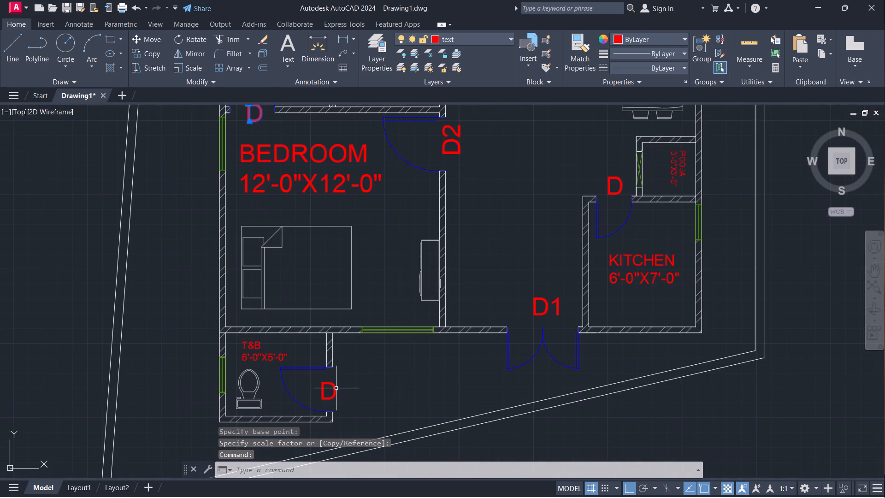
scroll(406, 347, down, 3)
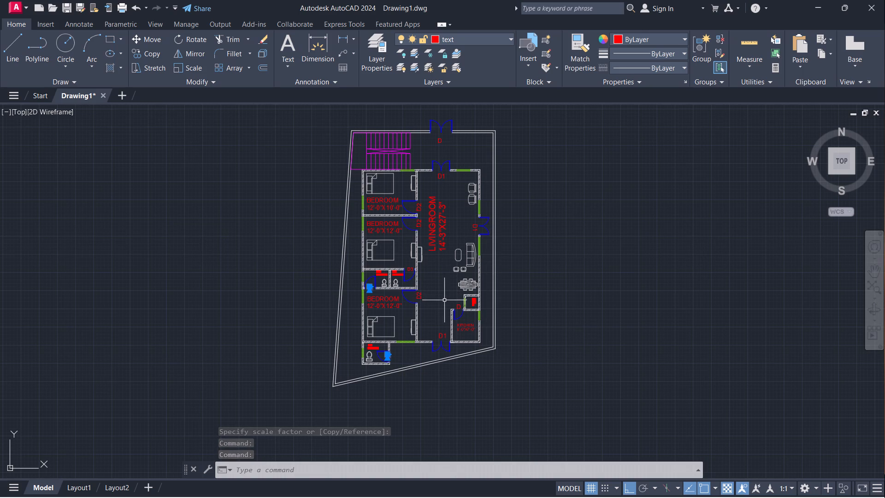
key(e)
key(Return)
Copy the eastern T&B door's D3 label to the door opening of the western 6'-0"X4'-0" T&B.
scroll(415, 276, up, 4)
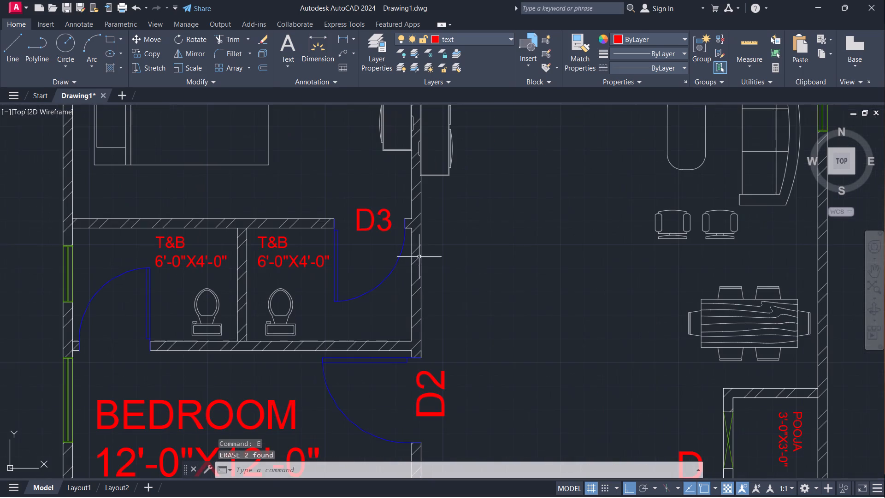
click(351, 204)
click(393, 243)
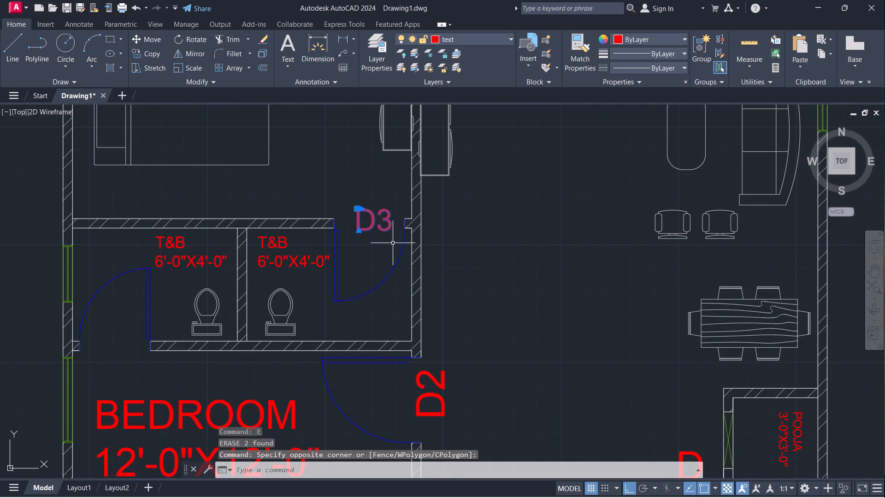
text(CO)
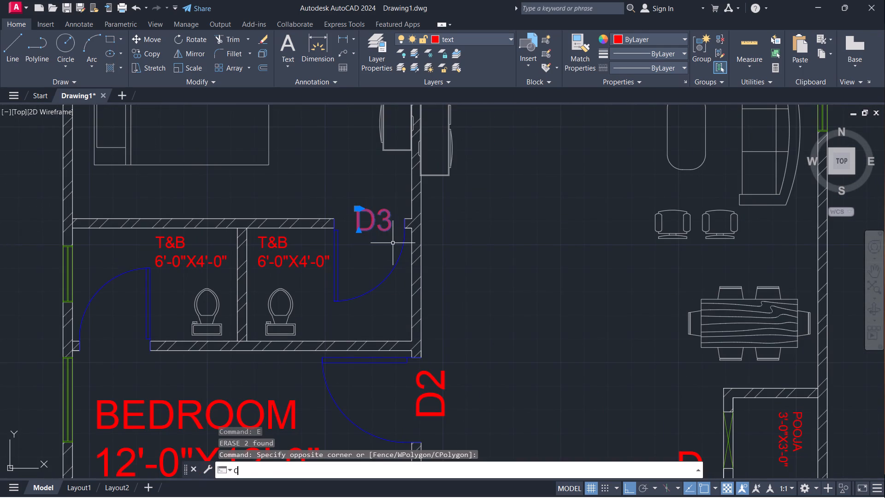
key(Return)
click(358, 212)
scroll(314, 304, down, 3)
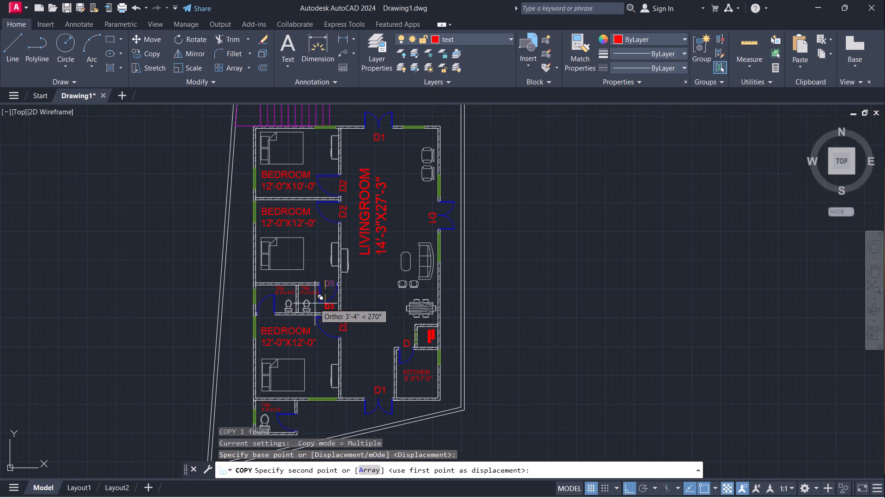
key(F8)
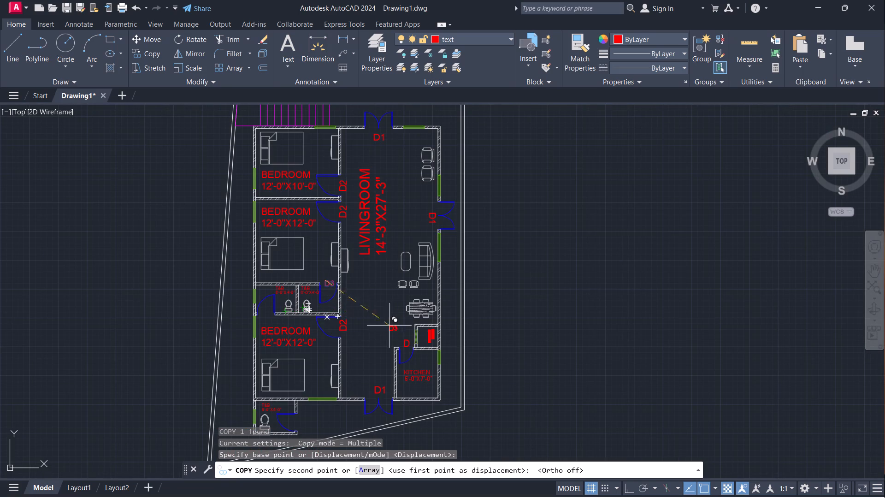
middle_drag(368, 349, 501, 315)
scroll(392, 284, up, 2)
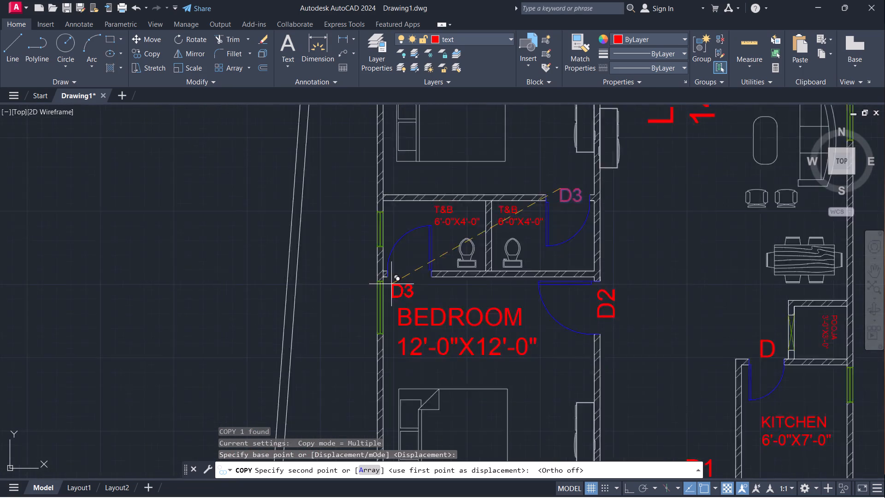
scroll(391, 284, up, 1)
click(403, 261)
Place another copy of the D3 label at the door opening of the southern 6'-0"X5'-0" T&B.
scroll(478, 306, down, 3)
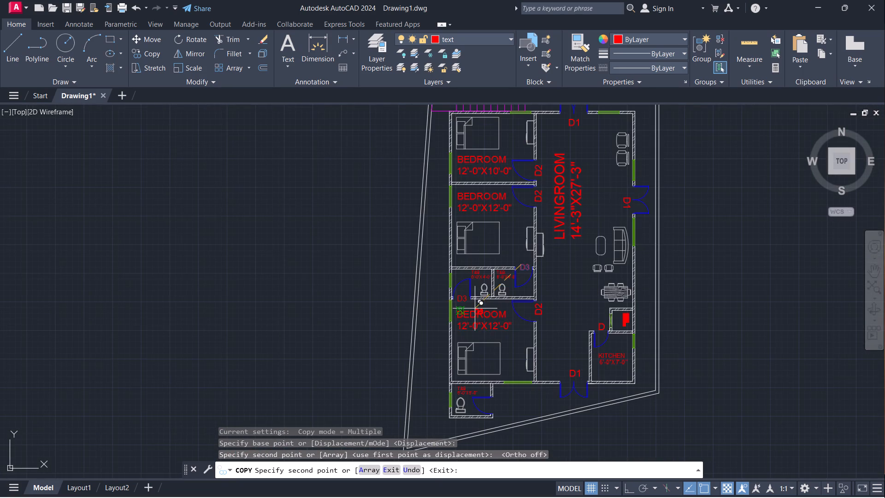
scroll(486, 413, up, 3)
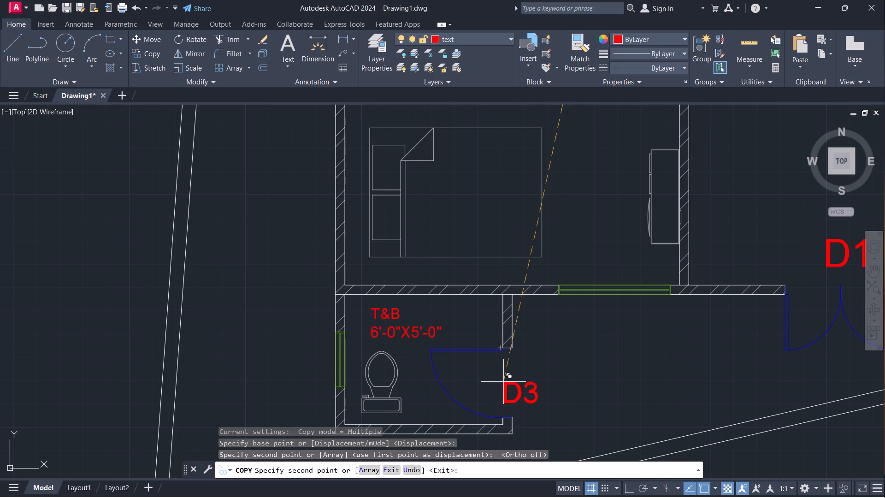
click(507, 380)
key(Escape)
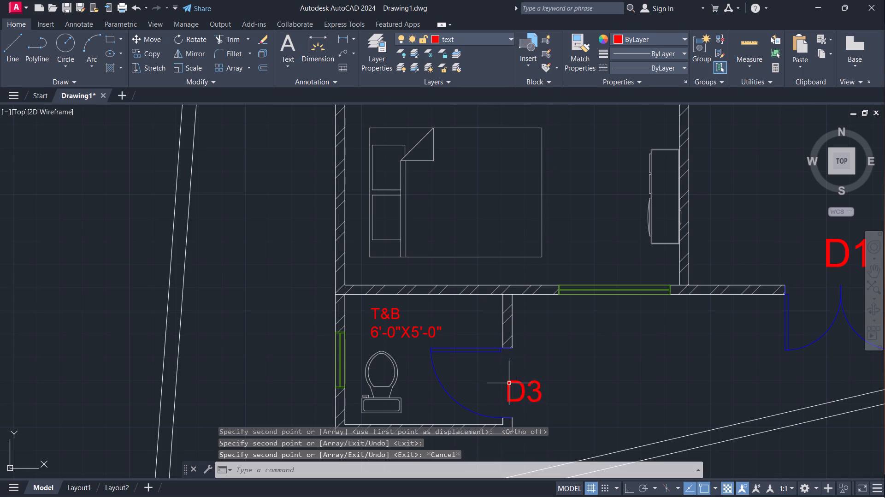
Rotate the 6'-0"X5'-0" T&B door's D3 label 90° counterclockwise about its insertion point.
click(508, 383)
key(r)
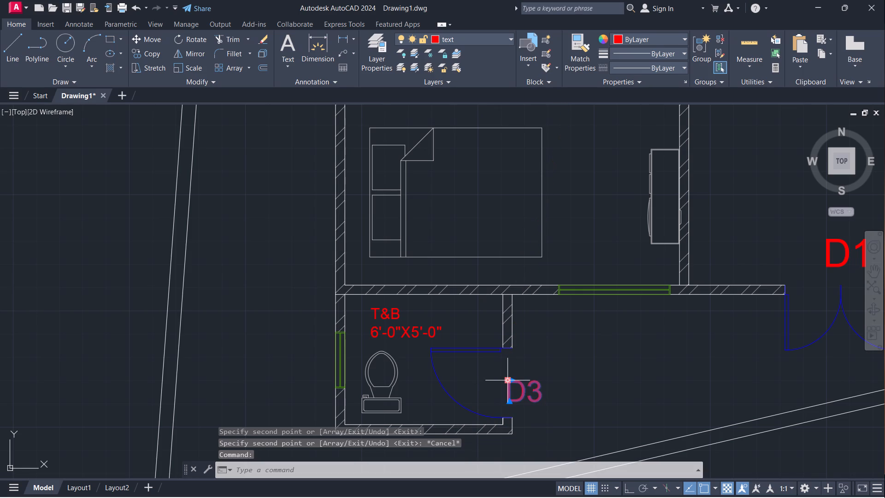
key(o)
key(Return)
click(507, 380)
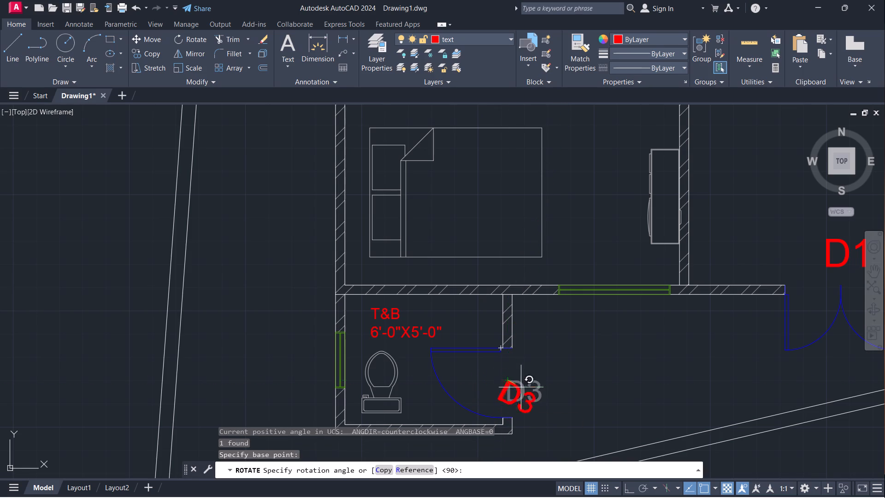
key(F8)
click(507, 321)
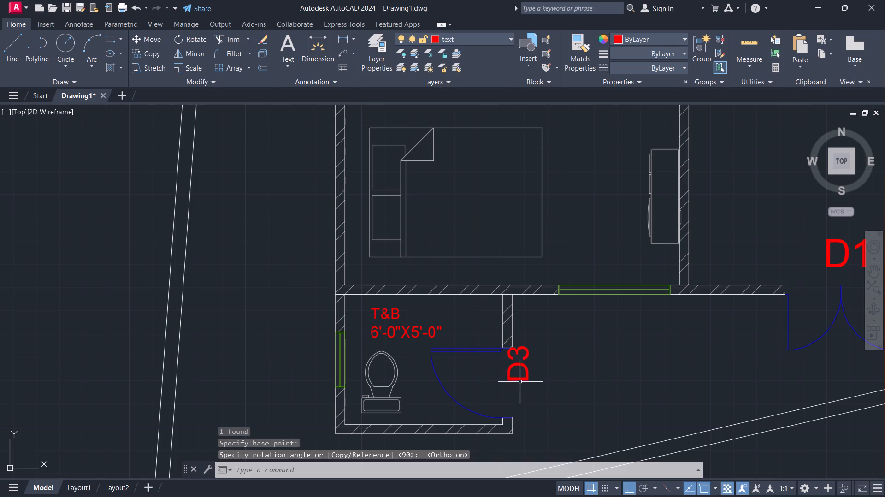
Move the 6'-0"X5'-0" T&B's rotated D3 label south to centre it on its door opening.
click(515, 379)
key(m)
key(Return)
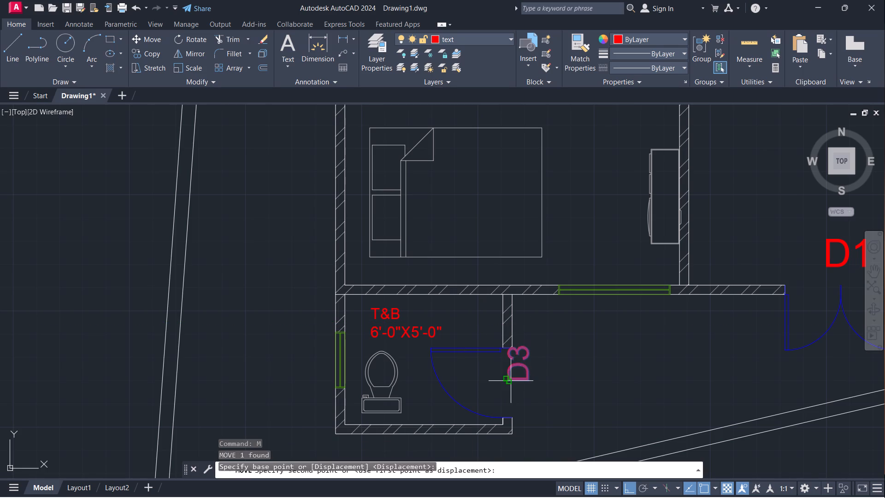
click(511, 381)
click(507, 397)
Change the D label at the kitchen door to D4.
scroll(555, 373, down, 1)
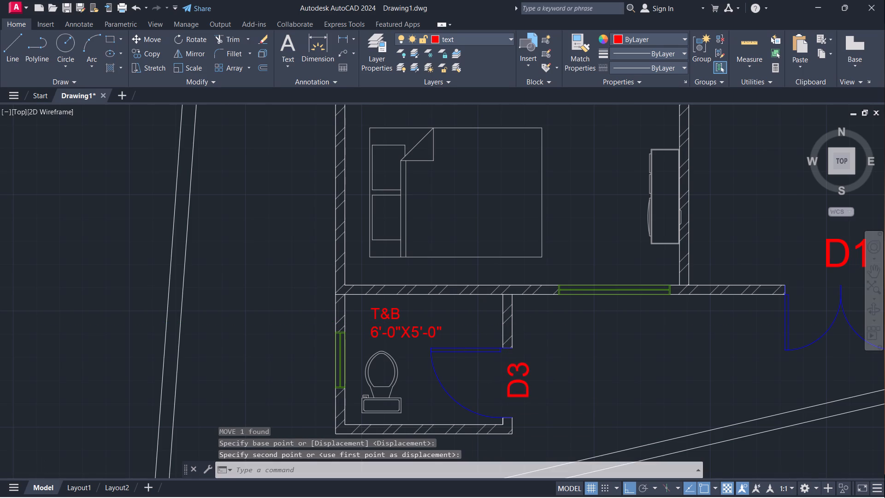
scroll(555, 373, down, 2)
middle_drag(567, 369, 452, 399)
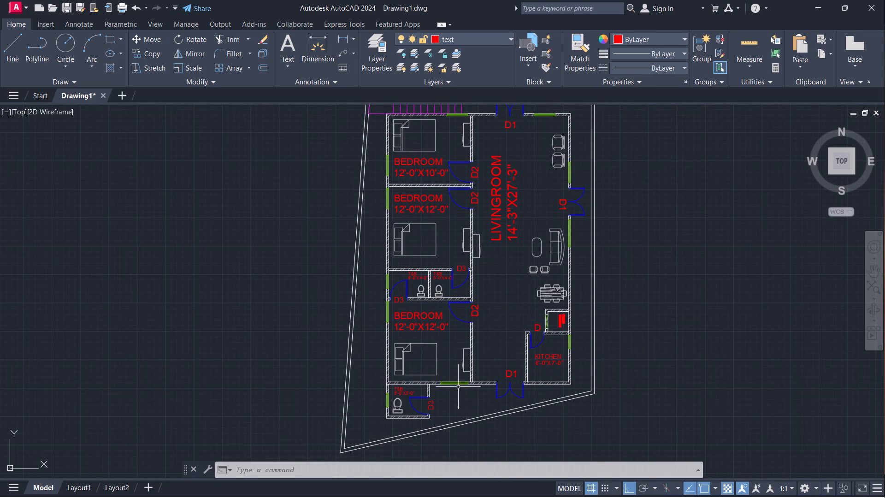
scroll(502, 318, up, 3)
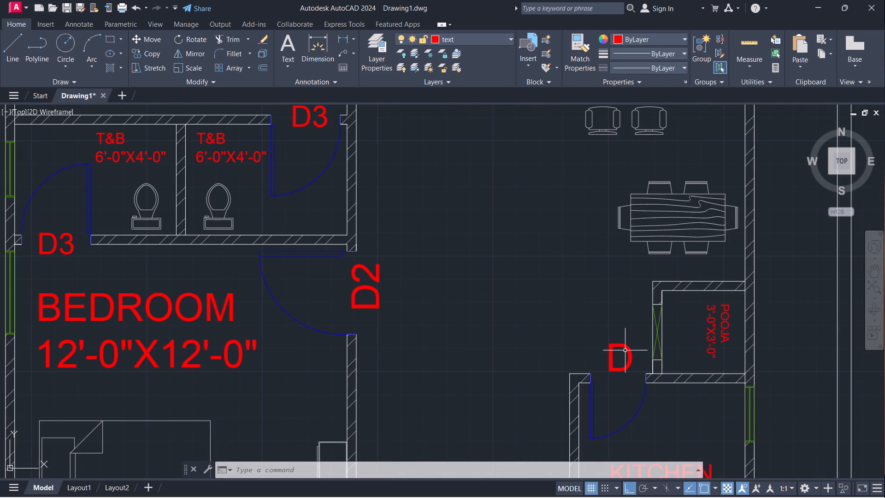
click(627, 350)
click(627, 350)
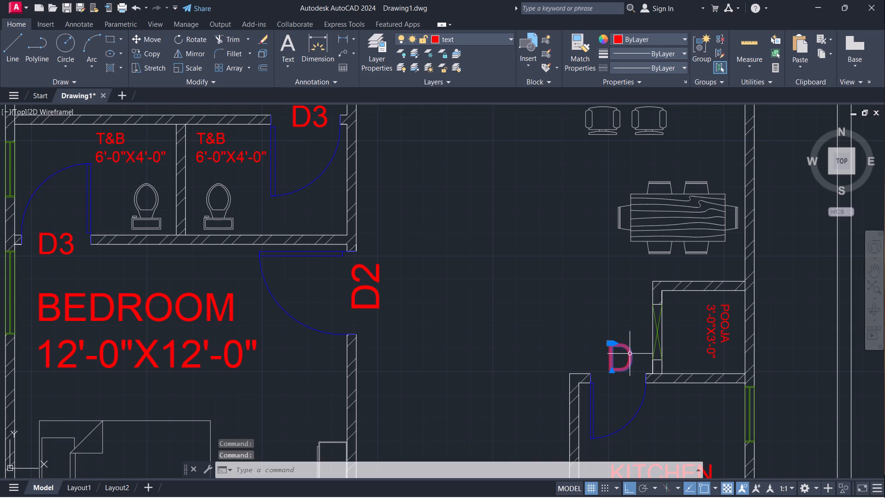
double_click(630, 354)
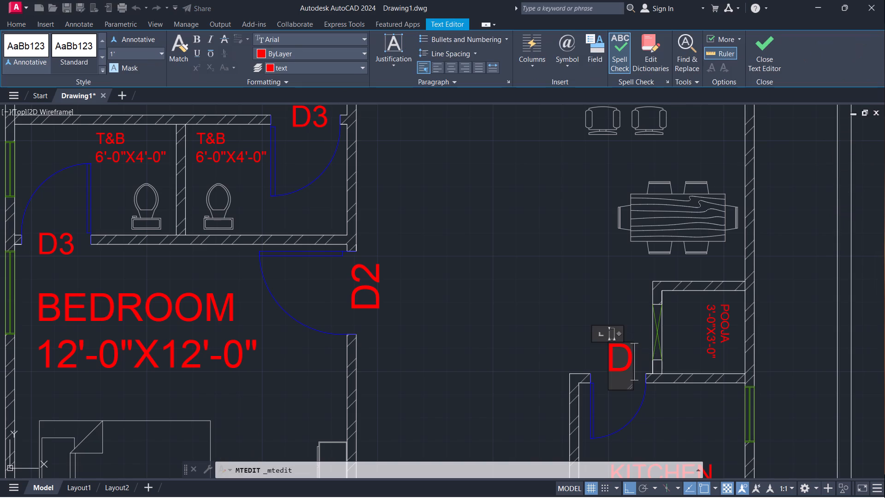
key(4)
click(615, 380)
click(627, 375)
click(630, 320)
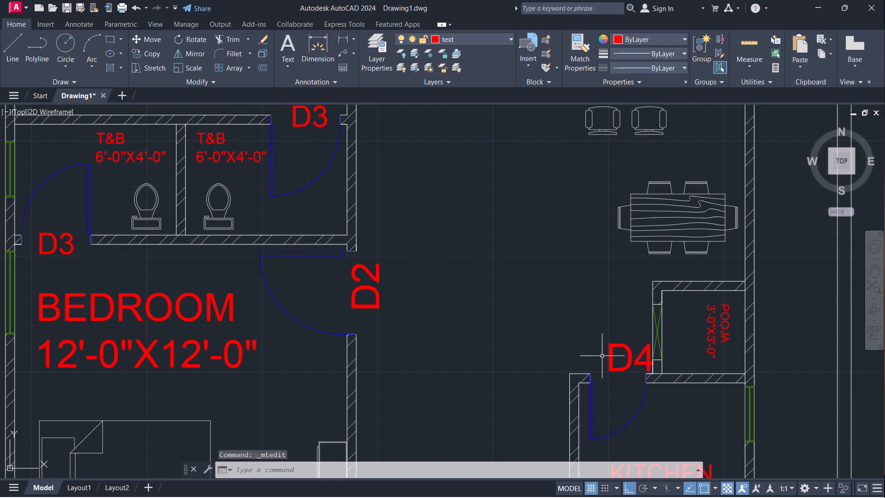
Scale the kitchen door's D4 label down about its insertion point.
click(612, 345)
text(SC)
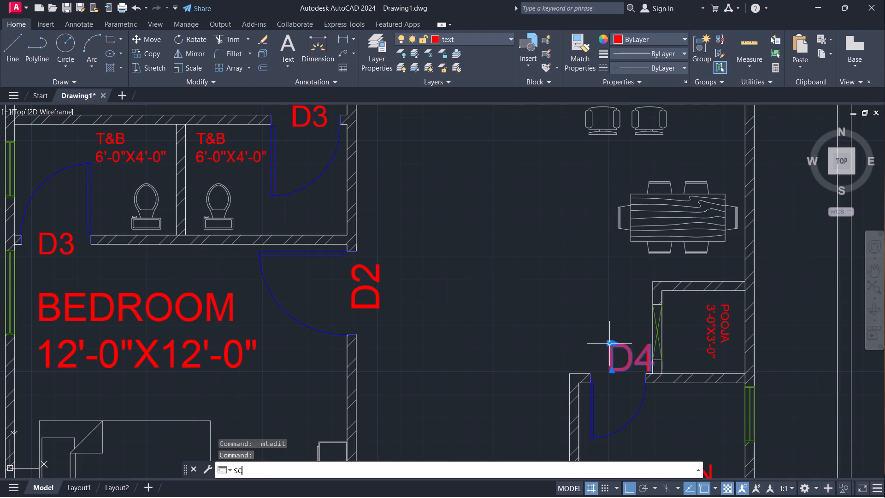
key(Return)
click(612, 345)
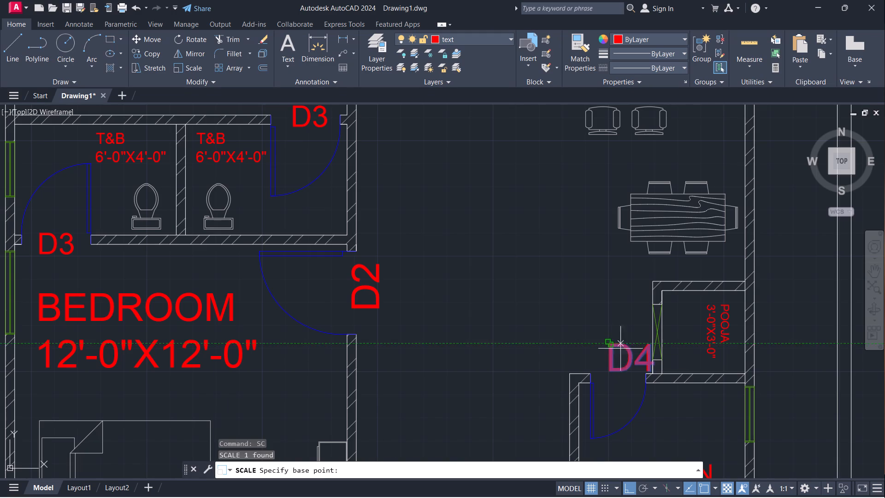
click(608, 344)
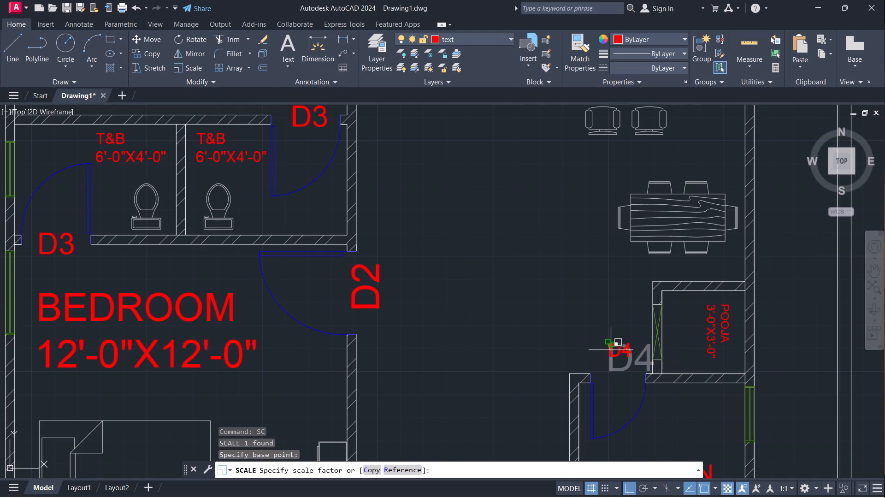
click(612, 351)
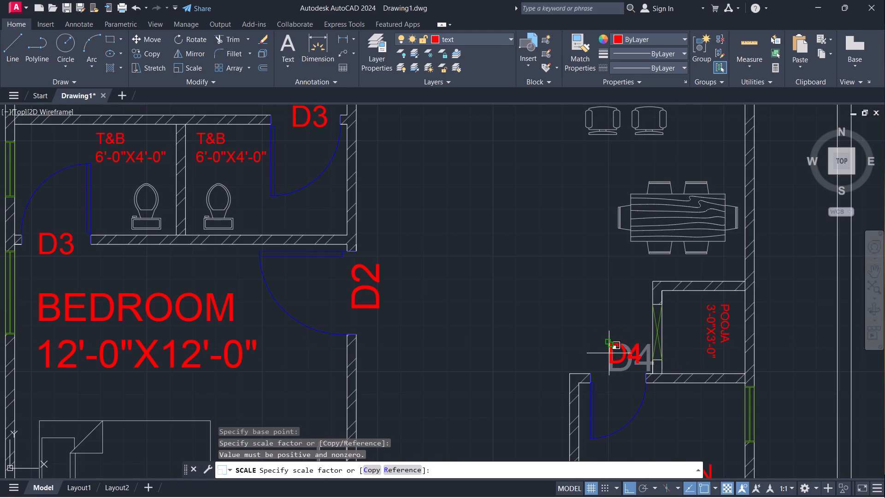
click(608, 352)
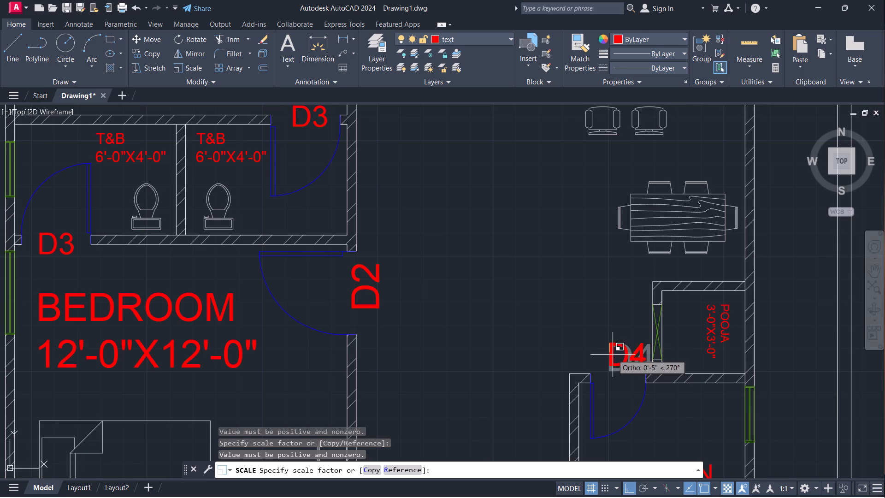
click(612, 354)
Scale the kitchen door's D4 label up again about its top-left corner so it suits the opening's width.
click(602, 335)
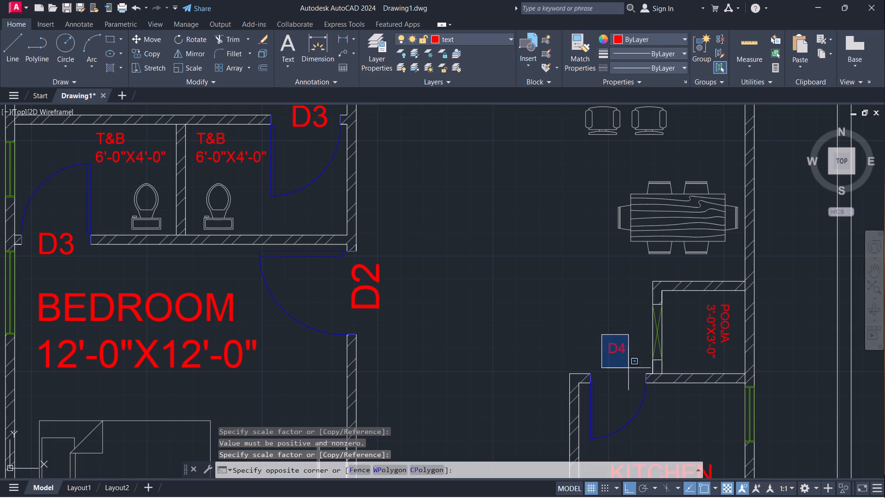
click(629, 369)
text(SC)
key(Return)
click(607, 344)
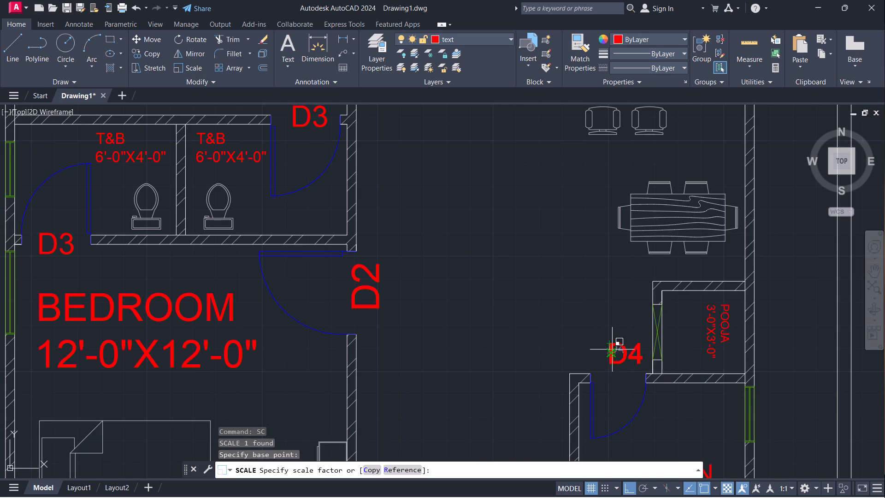
click(614, 353)
Move the kitchen's D4 label slightly southwest to centre it in its door opening.
click(627, 358)
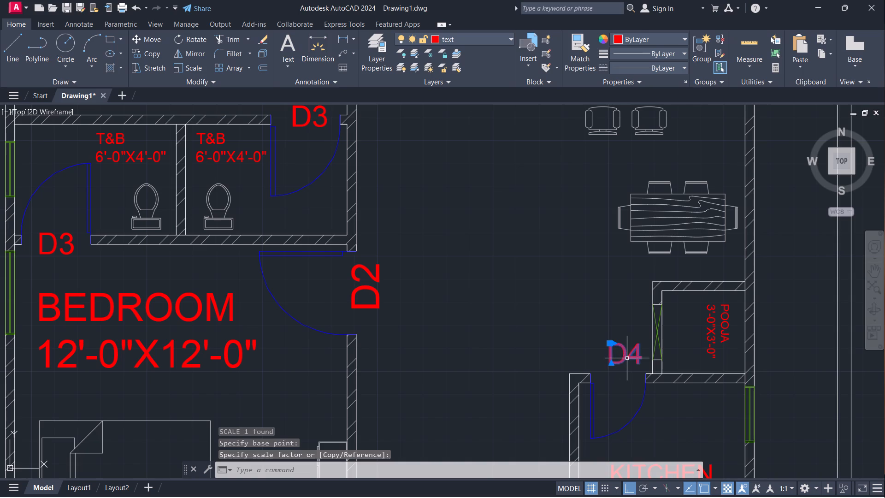
key(m)
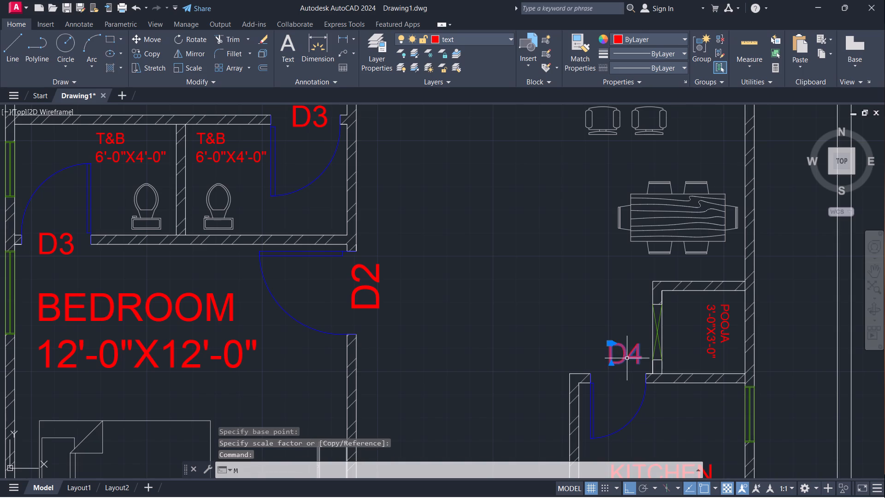
key(Return)
click(609, 343)
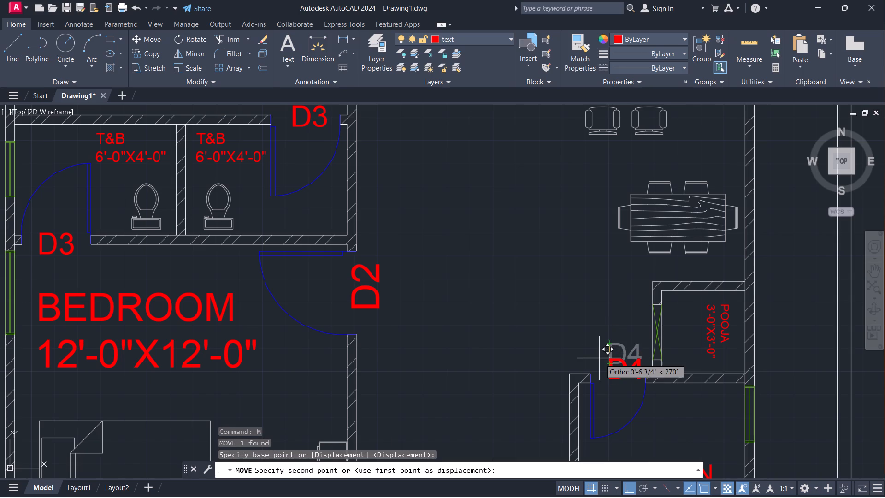
key(F8)
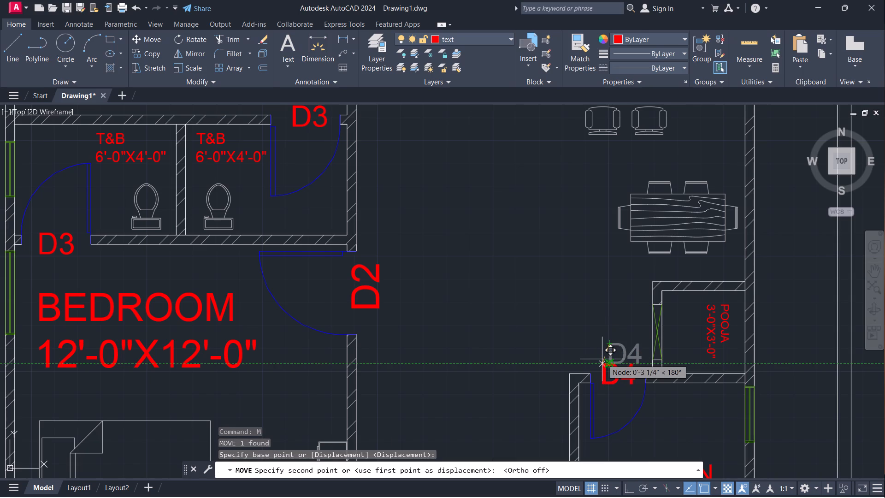
click(603, 360)
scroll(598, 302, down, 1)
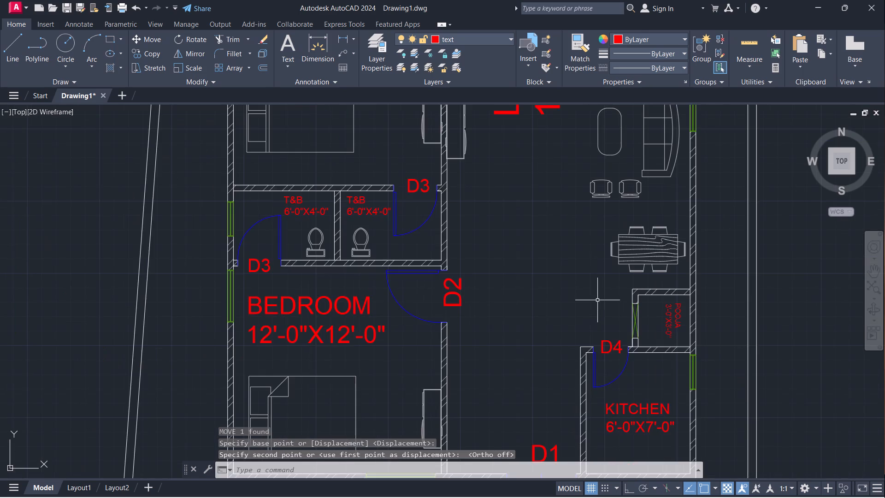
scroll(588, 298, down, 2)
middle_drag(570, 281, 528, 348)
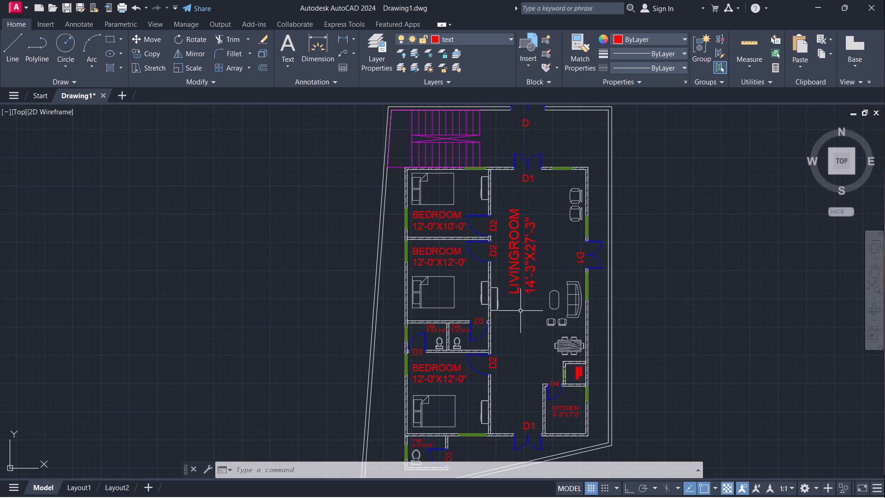
Add a W1 text label just outside the living room's east window beside the sofa.
scroll(594, 287, up, 2)
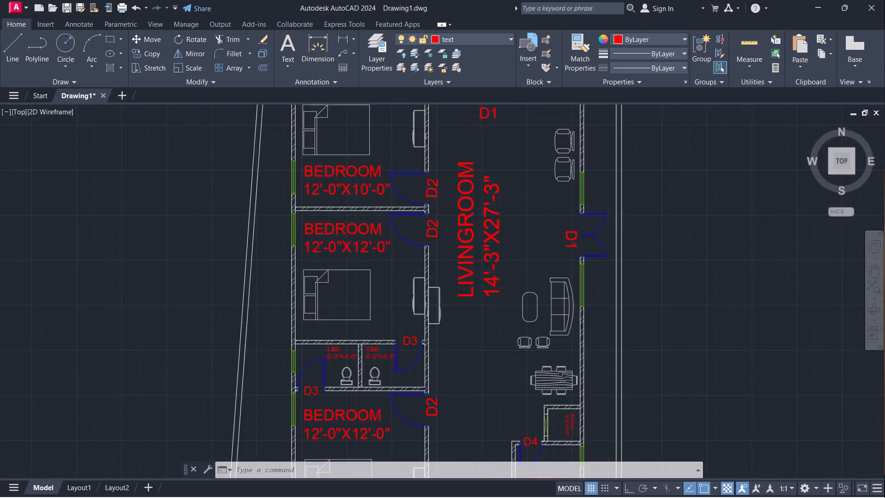
scroll(591, 286, up, 2)
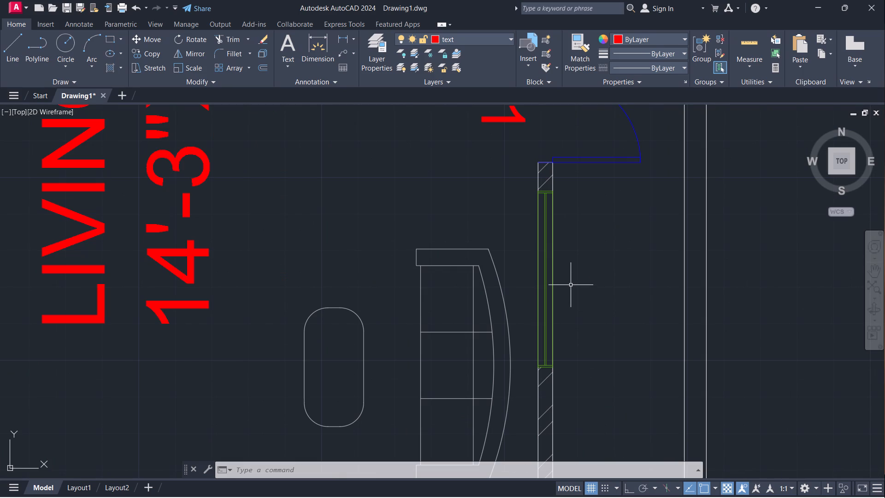
text(MT)
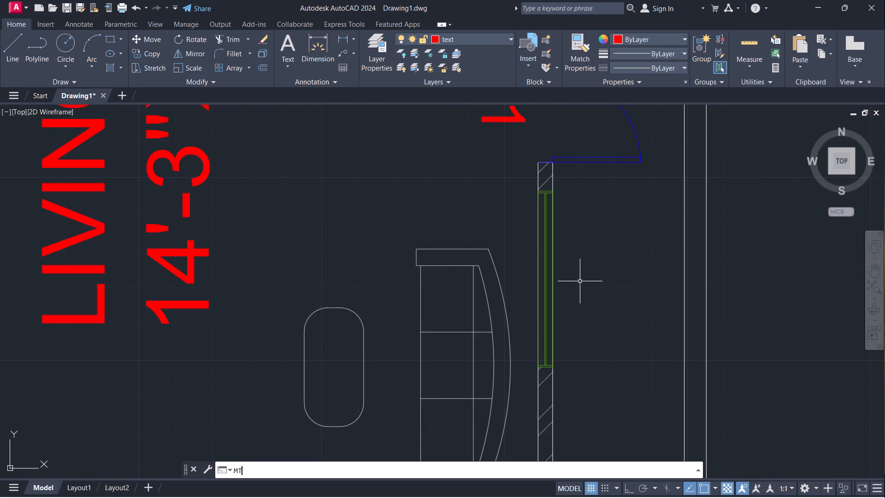
key(Return)
click(565, 279)
click(561, 264)
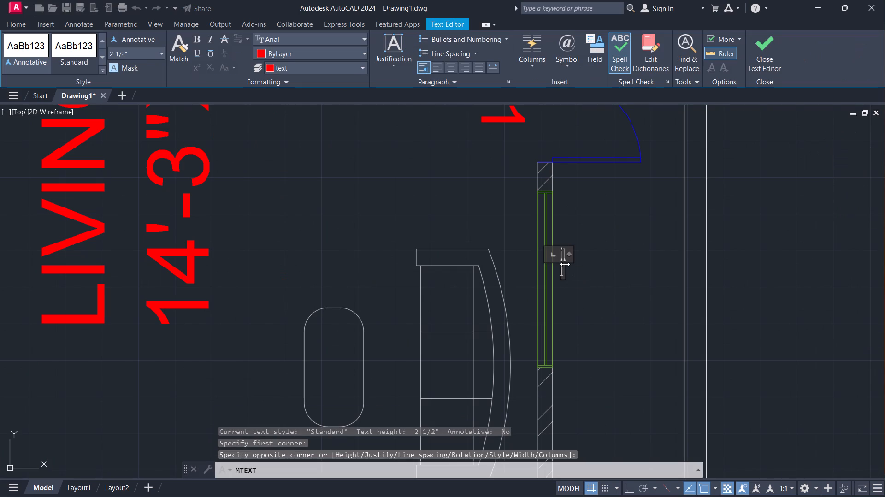
key(w)
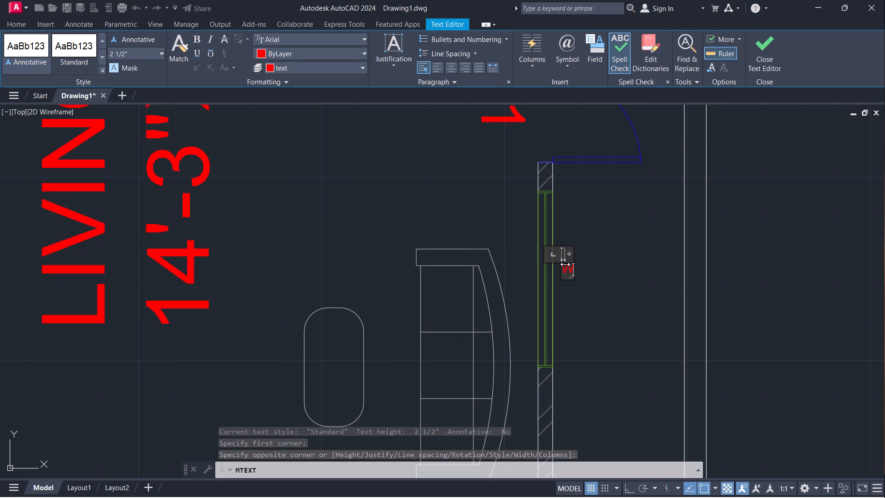
key(1)
key(Return)
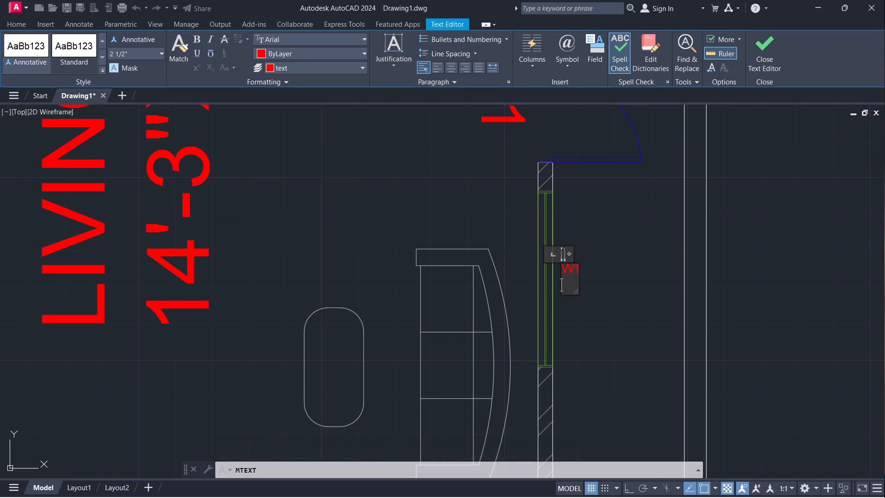
click(613, 287)
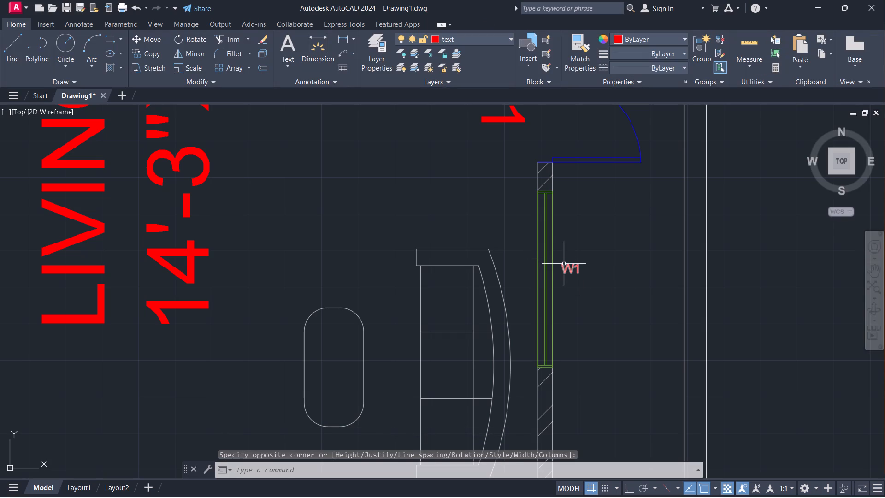
Scale the W1 window label up about its top-left corner so it reads more clearly beside the window.
click(564, 264)
text(SC)
key(Return)
click(560, 265)
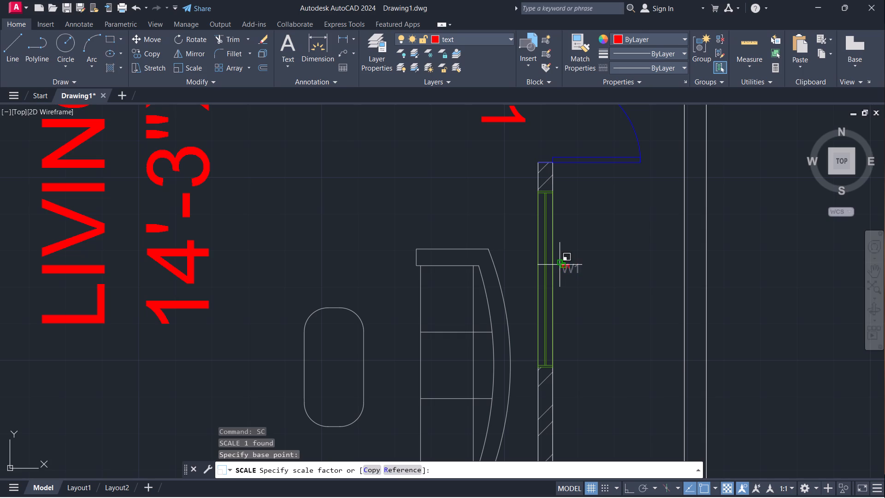
click(564, 272)
scroll(582, 252, down, 3)
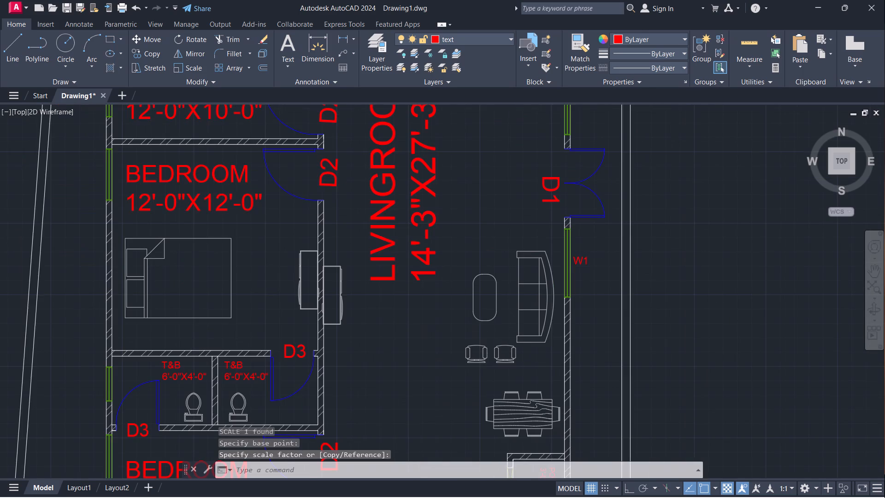
Copy the W1 label to just below the southern bedroom's window in the south wall.
click(579, 256)
key(c)
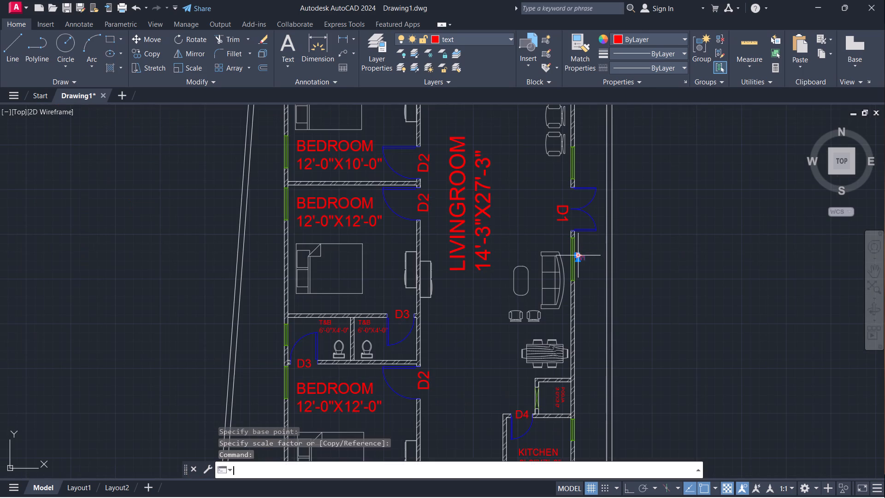
key(o)
key(Return)
scroll(578, 257, up, 3)
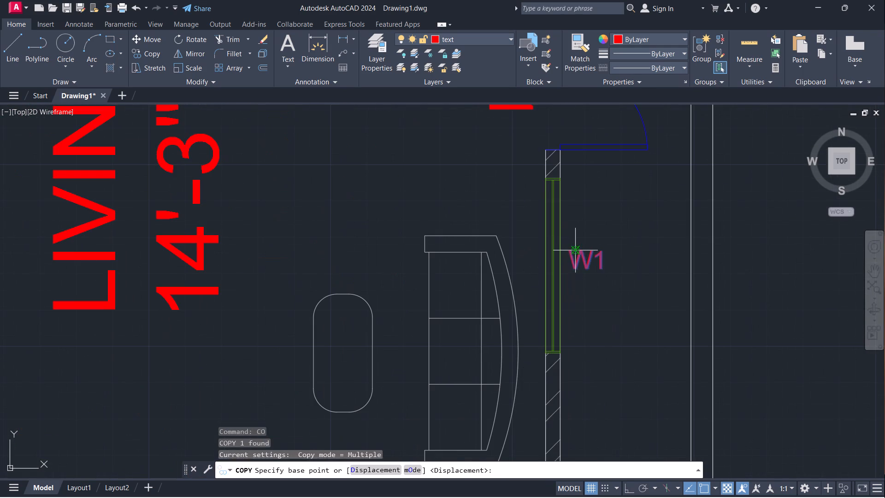
click(567, 249)
scroll(589, 262, down, 3)
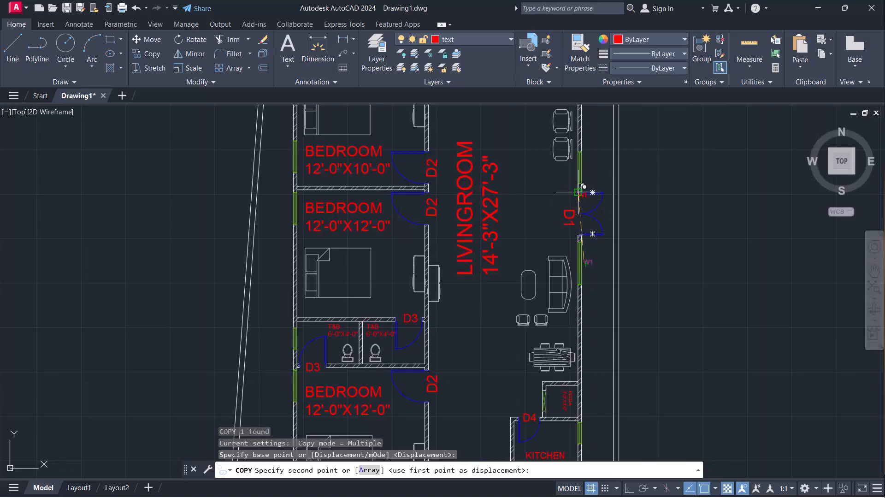
scroll(580, 193, down, 2)
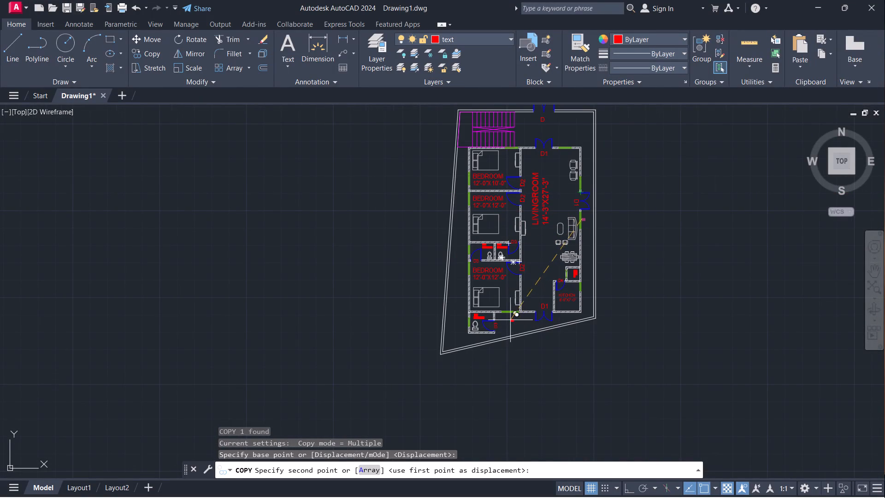
scroll(510, 320, up, 5)
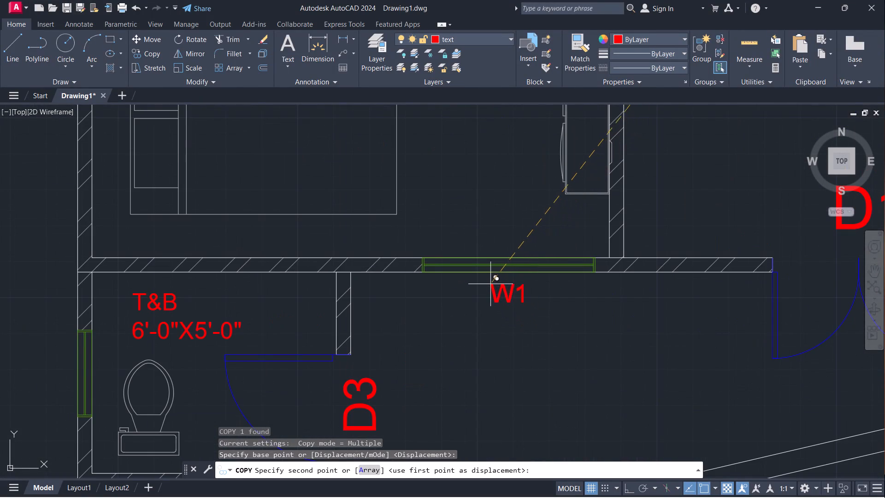
click(489, 279)
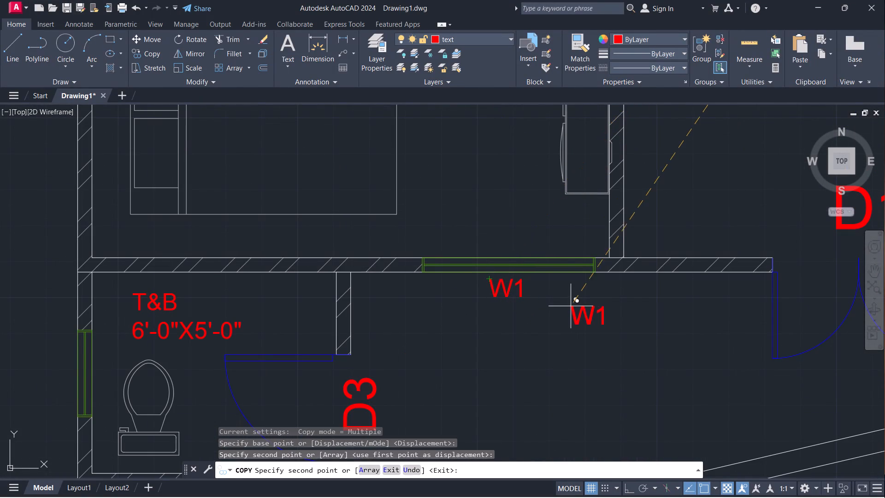
scroll(579, 285, down, 3)
scroll(631, 245, down, 1)
middle_drag(626, 234, 456, 372)
key(Escape)
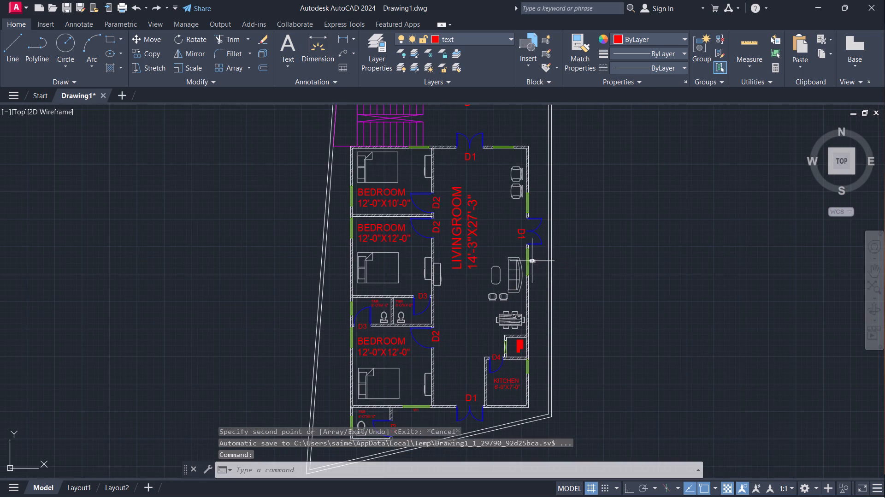
Add a W2 text label just above the living room's north window, east of the D1 double door.
scroll(493, 136, up, 3)
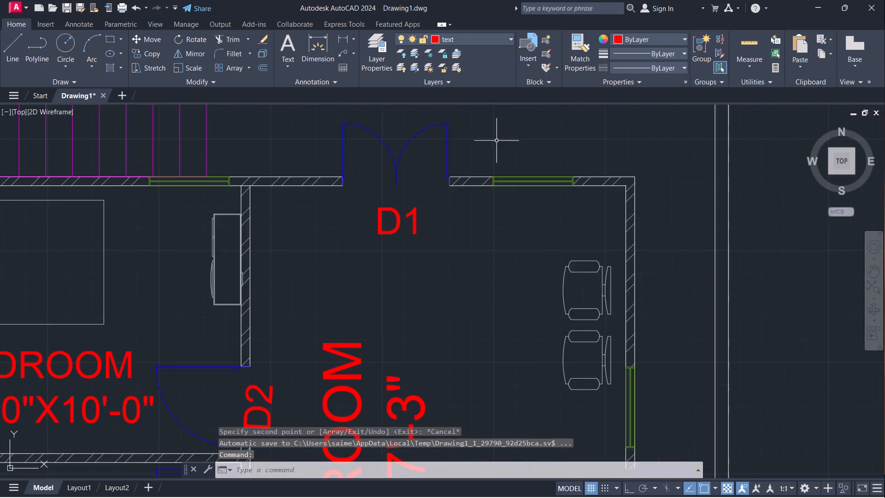
scroll(503, 146, up, 2)
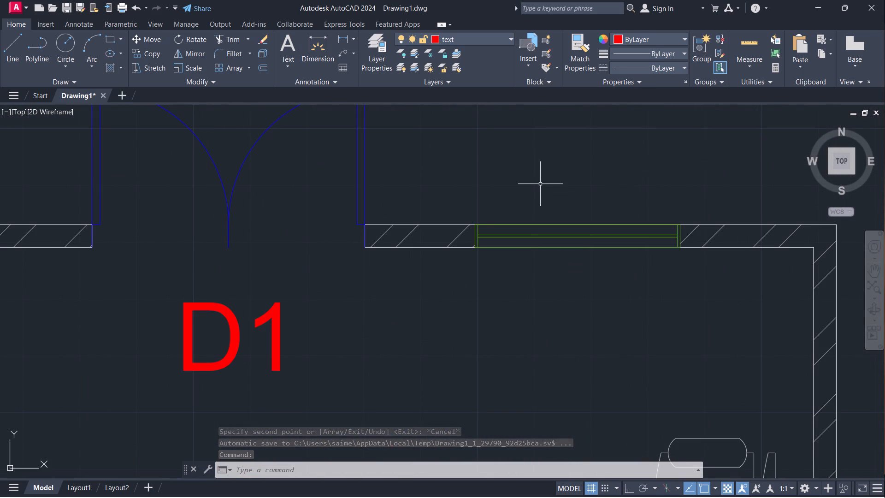
text(MT)
key(Return)
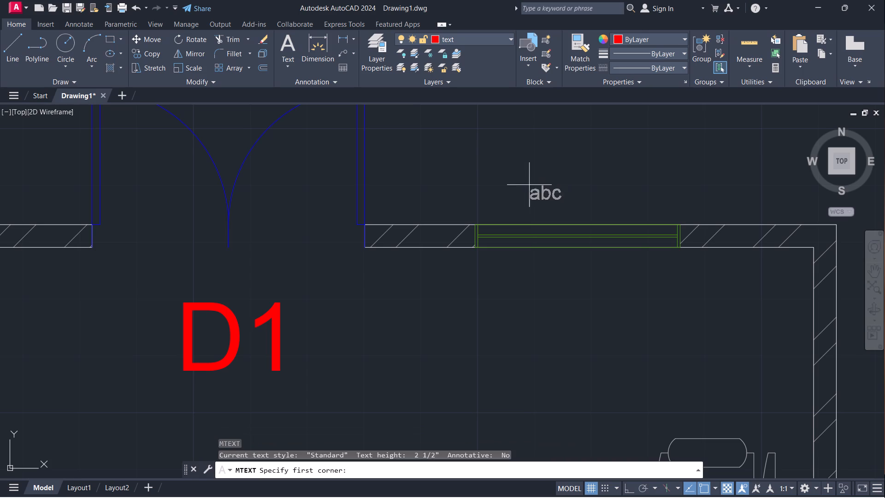
click(536, 217)
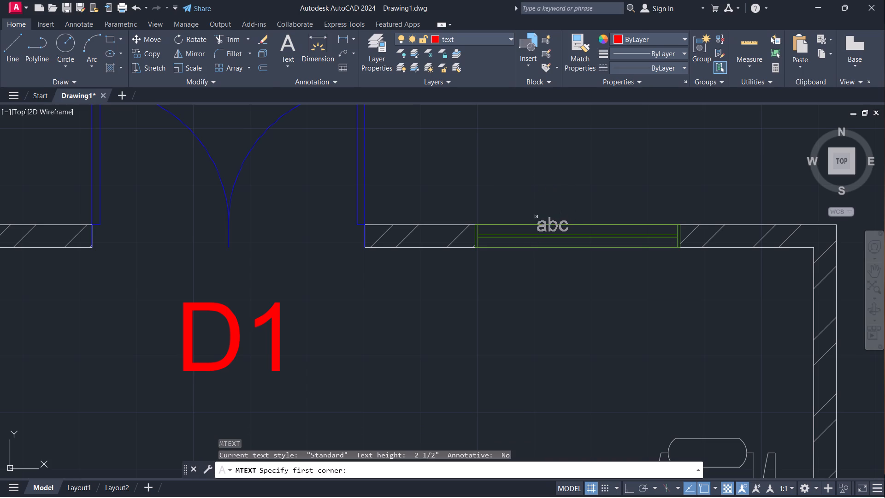
click(535, 210)
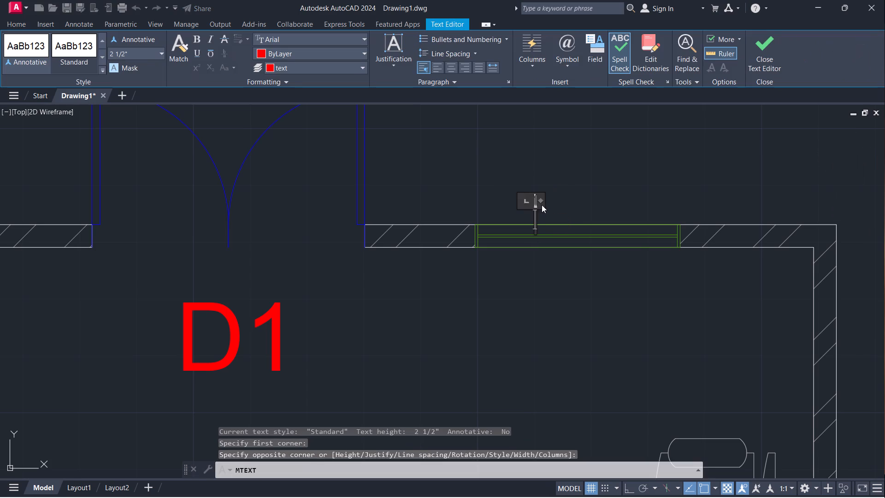
key(w)
key(2)
key(Return)
click(582, 189)
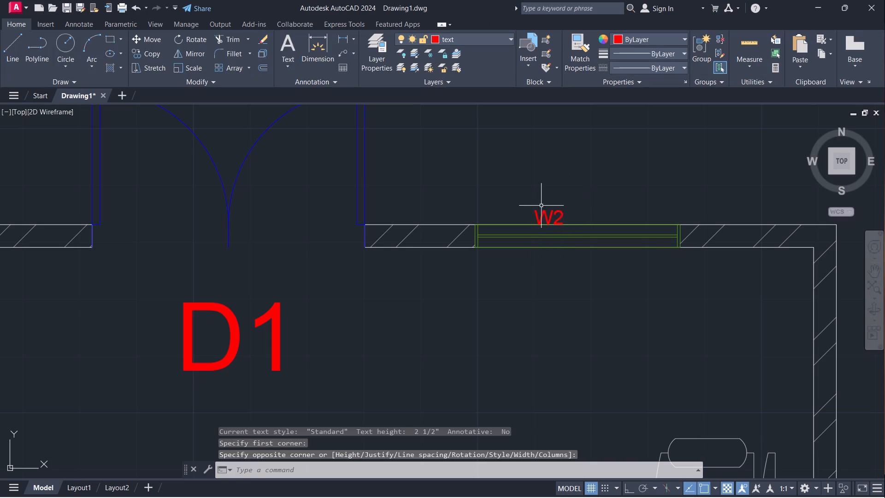
Copy the W2 label to just below the north window of the 12'-0"X10'-0" bedroom.
click(535, 209)
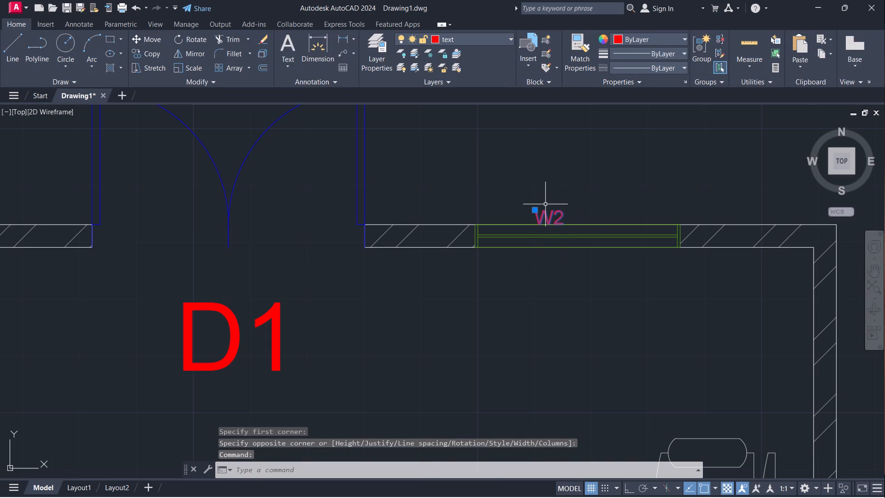
text(CO)
key(Return)
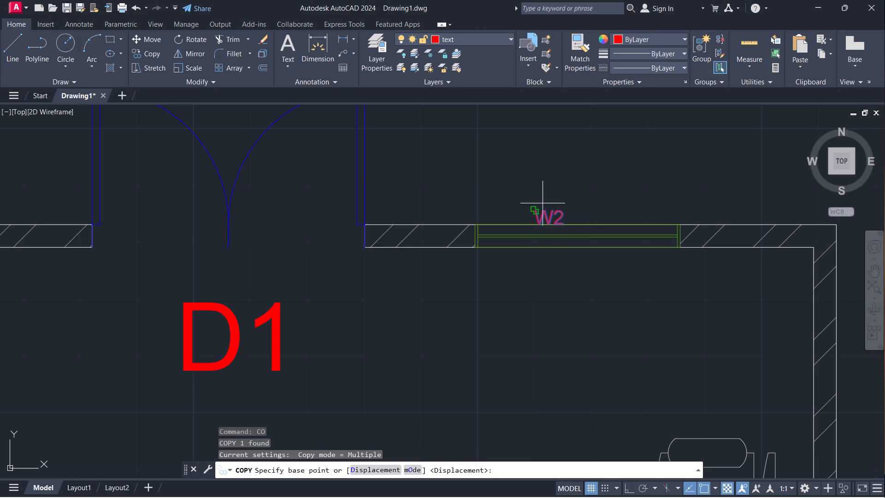
click(534, 209)
scroll(436, 186, down, 2)
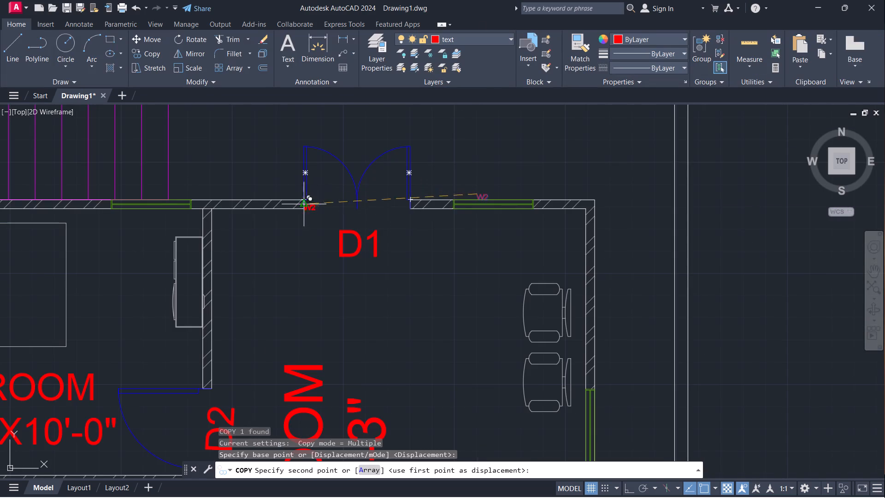
middle_drag(325, 271, 532, 306)
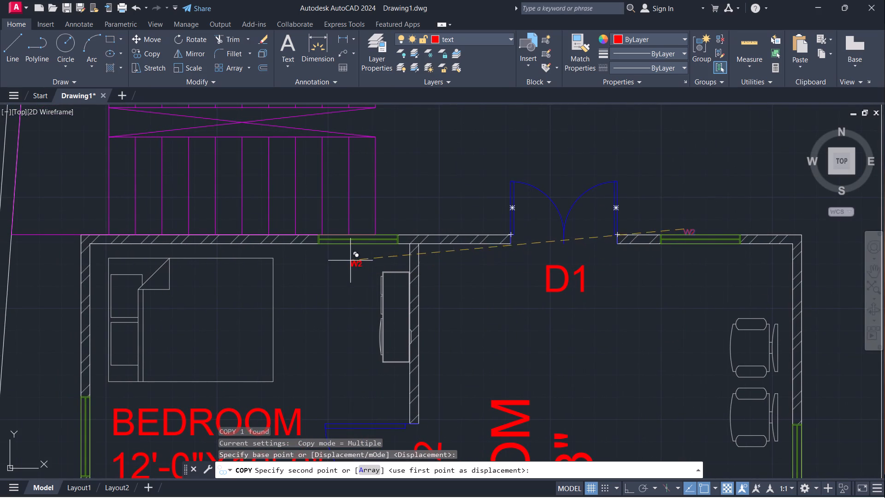
scroll(347, 252, up, 2)
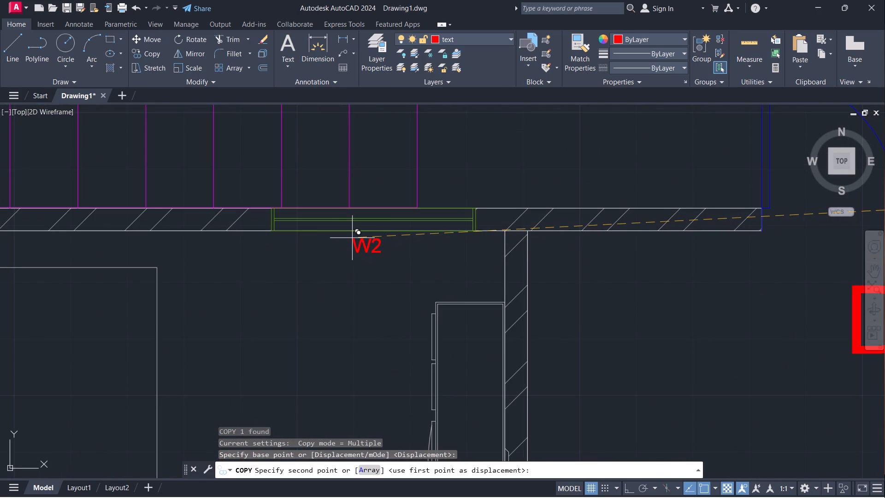
click(352, 237)
Place another copy of the W2 label just outside the living room's east window near the armchairs.
scroll(509, 258, down, 2)
scroll(552, 289, down, 1)
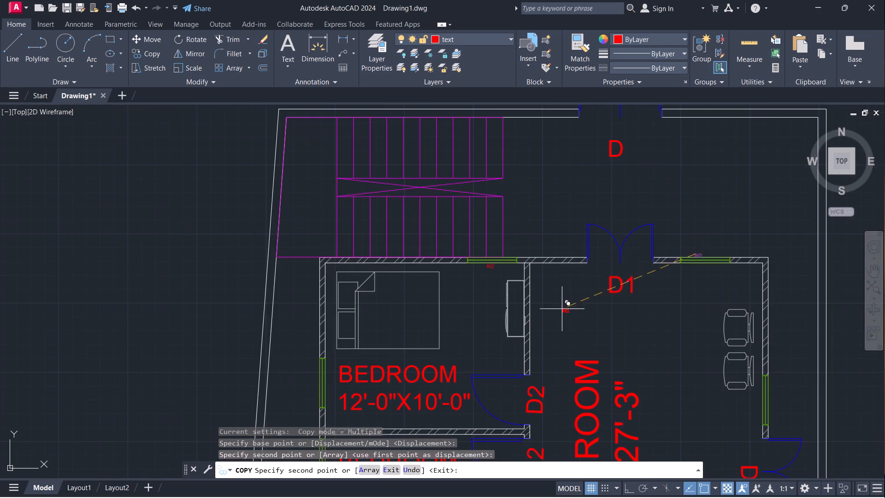
scroll(562, 309, down, 1)
middle_drag(562, 309, 425, 231)
scroll(560, 290, up, 4)
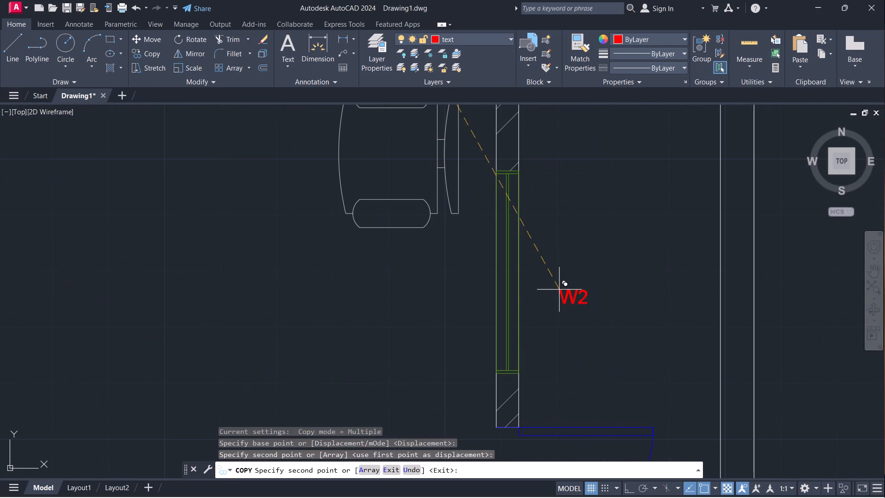
click(527, 286)
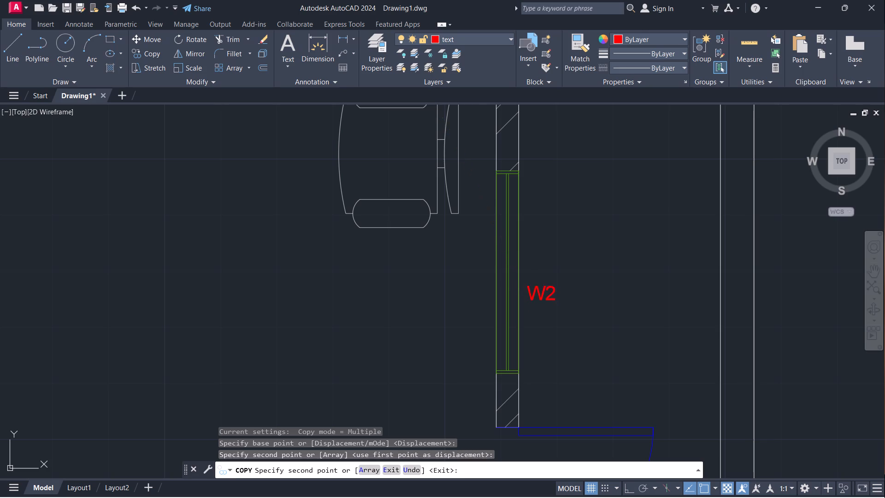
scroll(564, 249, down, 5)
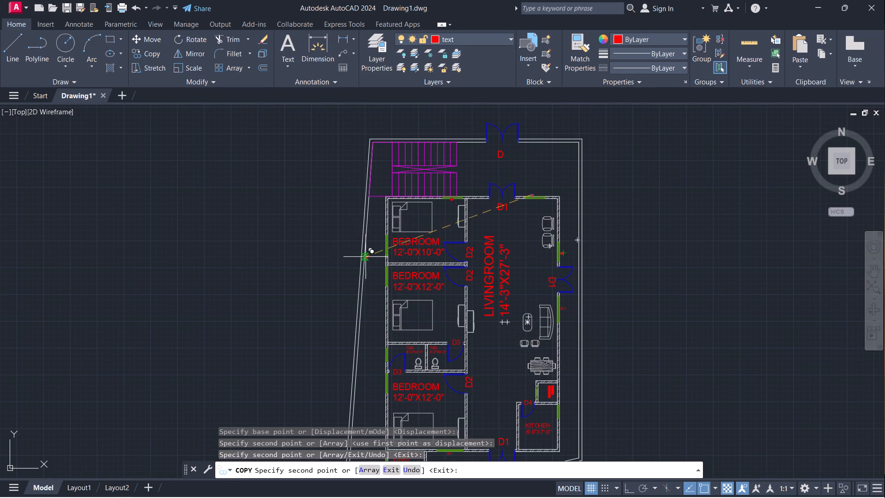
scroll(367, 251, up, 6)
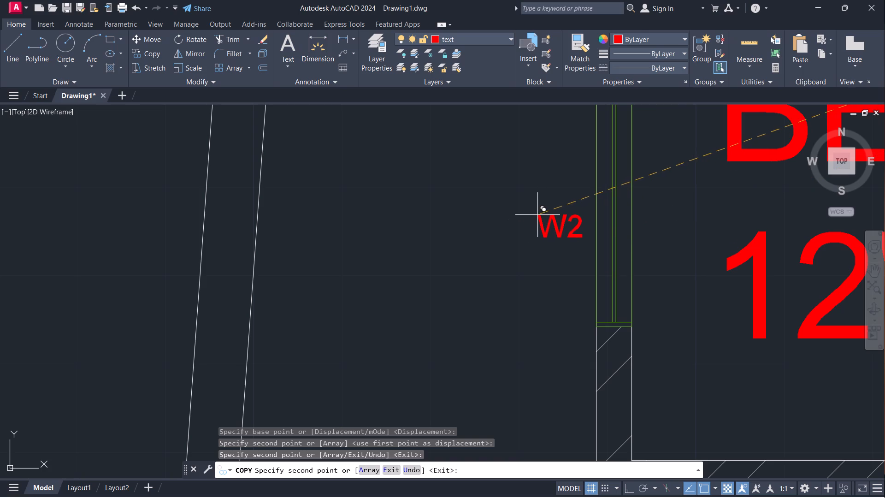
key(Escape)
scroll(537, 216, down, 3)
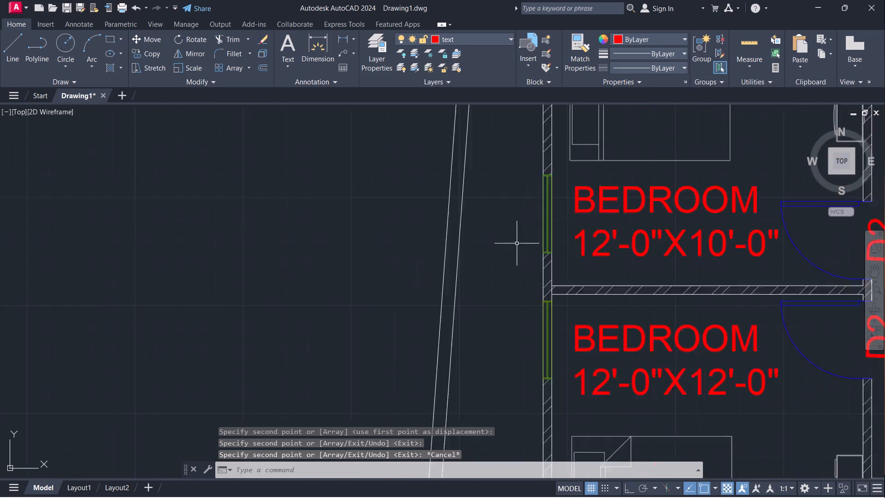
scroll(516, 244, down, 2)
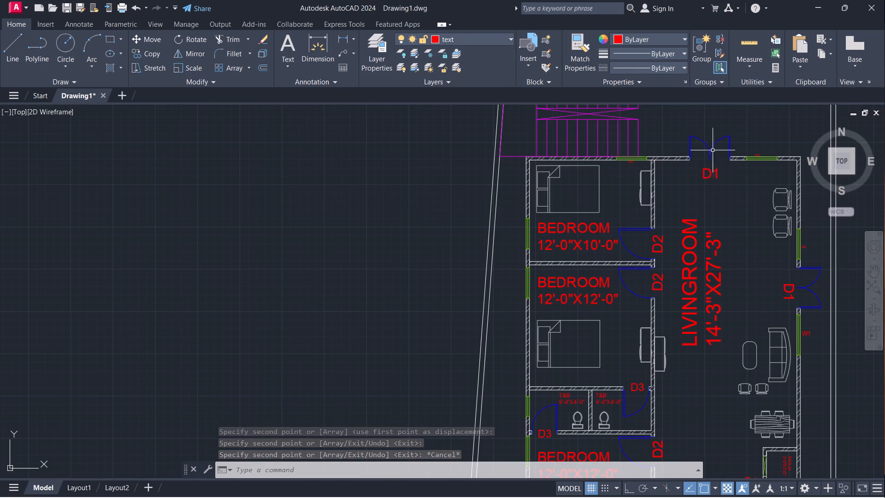
Copy the W2 label above the living room's north window to just below that window, inside the room.
scroll(764, 144, up, 2)
click(744, 172)
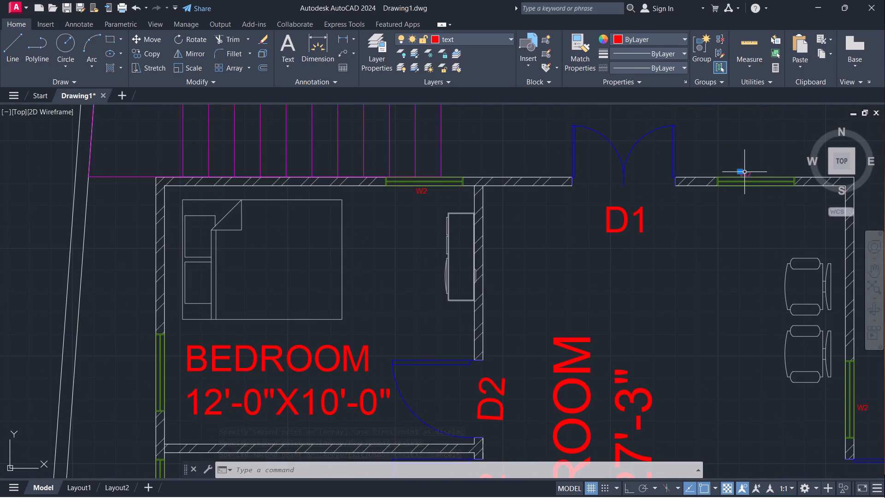
text(CO)
key(Return)
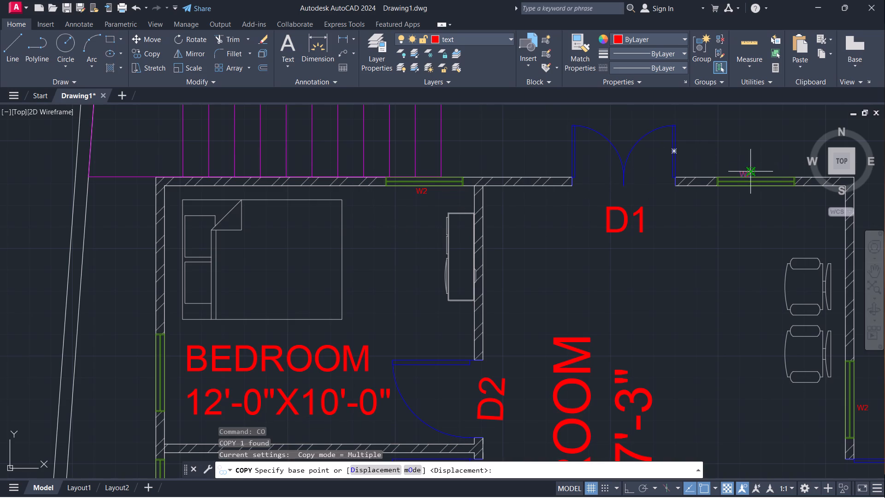
click(737, 171)
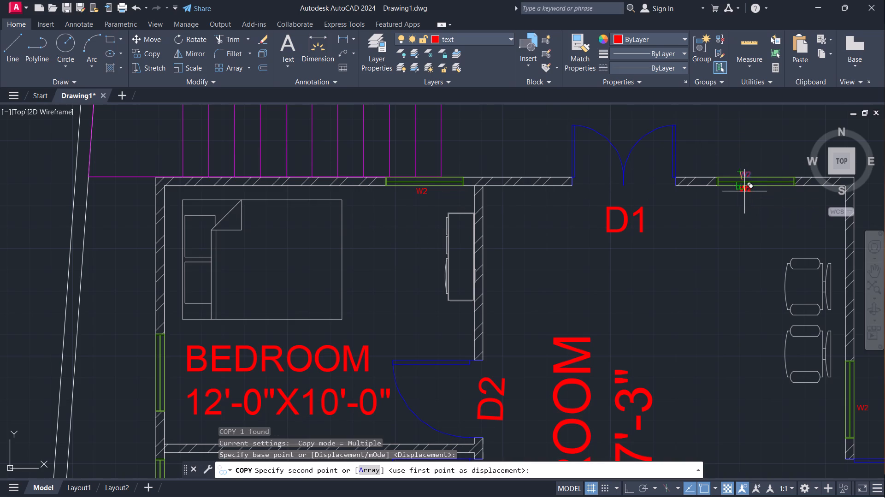
click(743, 192)
Place another copy of the W2 label just outside the west window of the 12'-0"X10'-0" bedroom.
scroll(537, 275, down, 3)
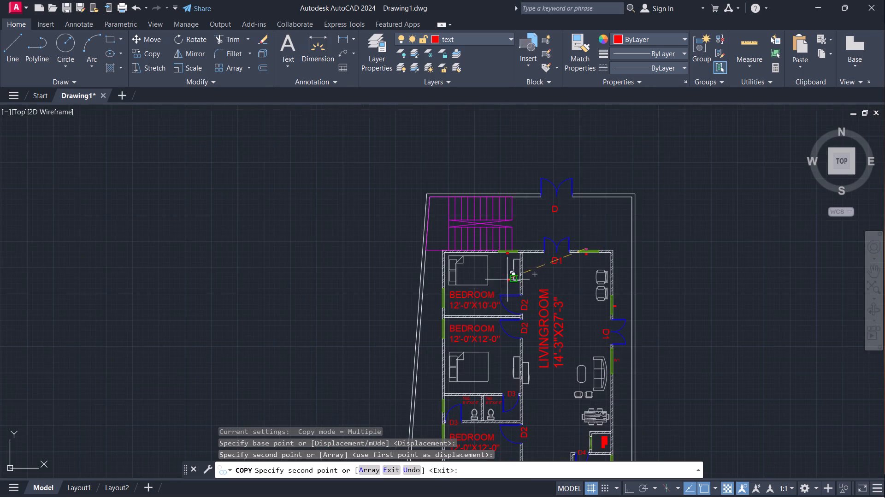
scroll(443, 311, up, 4)
scroll(416, 277, up, 2)
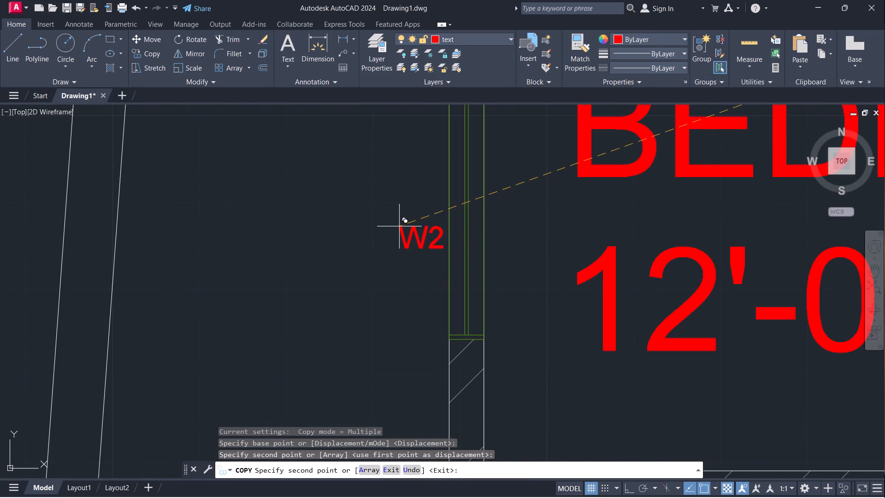
click(399, 225)
key(Escape)
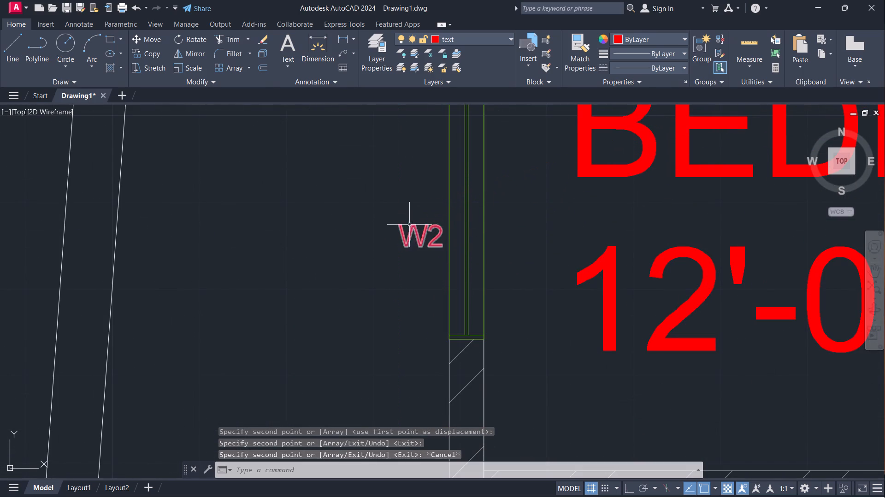
Rotate the W2 label at the 12'-0"X10'-0" bedroom's west window 90° counterclockwise so it reads vertically, with Ortho on.
click(399, 226)
text(RO)
key(Return)
click(398, 227)
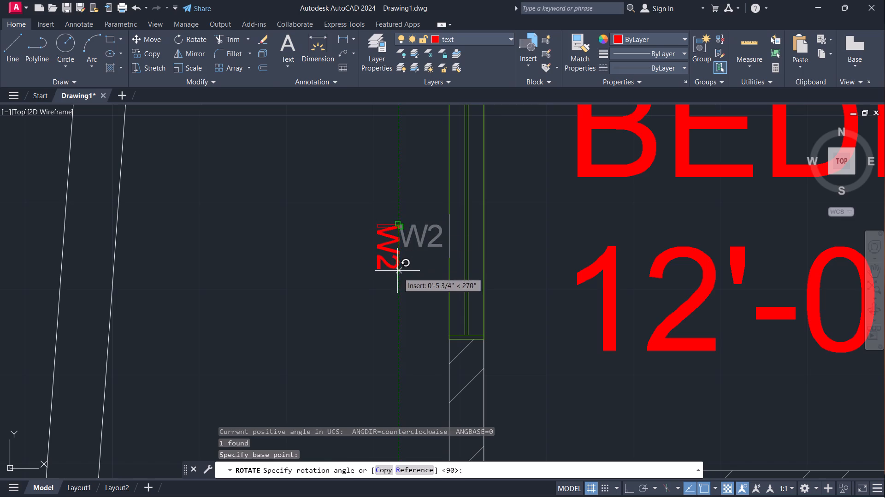
key(F8)
click(411, 154)
Move the vertical W2 label about 2" straight east, closer to the 12'-0"X10'-0" bedroom's west window.
click(413, 210)
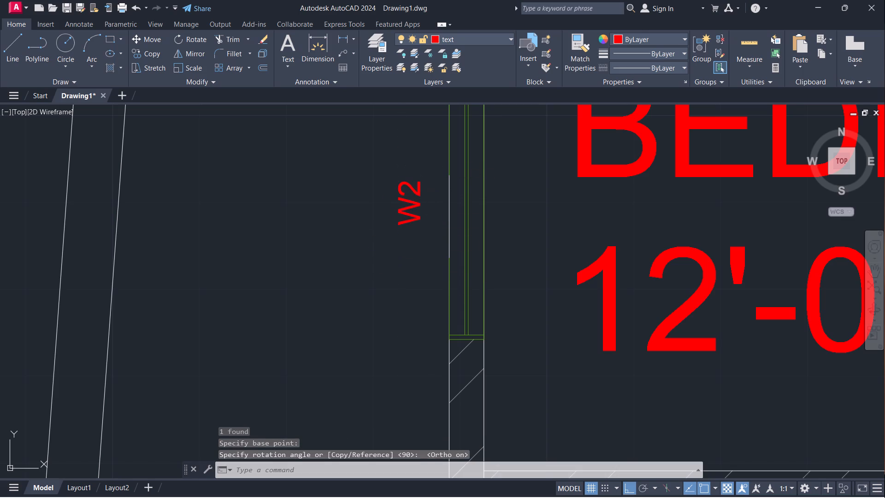
key(m)
key(Return)
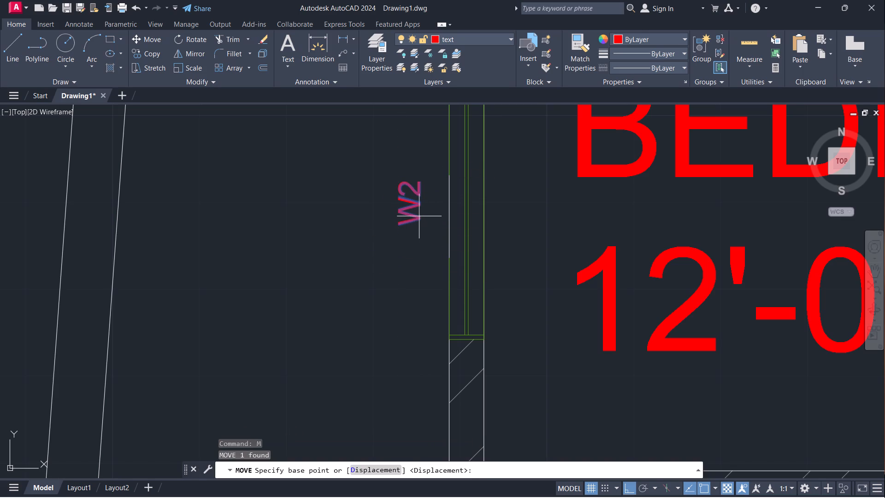
click(420, 216)
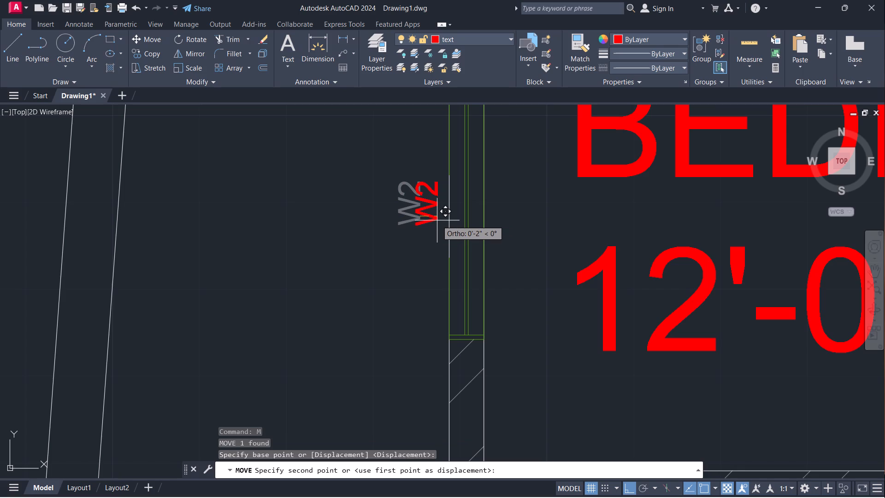
click(437, 220)
Copy the vertical W2 label straight south to just outside the west window of the middle 12'-0"X12'-0" bedroom.
click(429, 211)
click(415, 188)
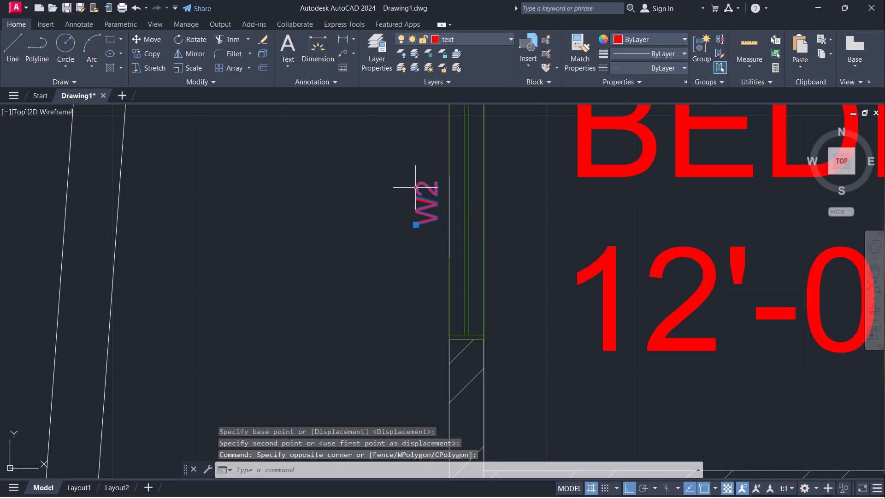
text(CO)
key(Return)
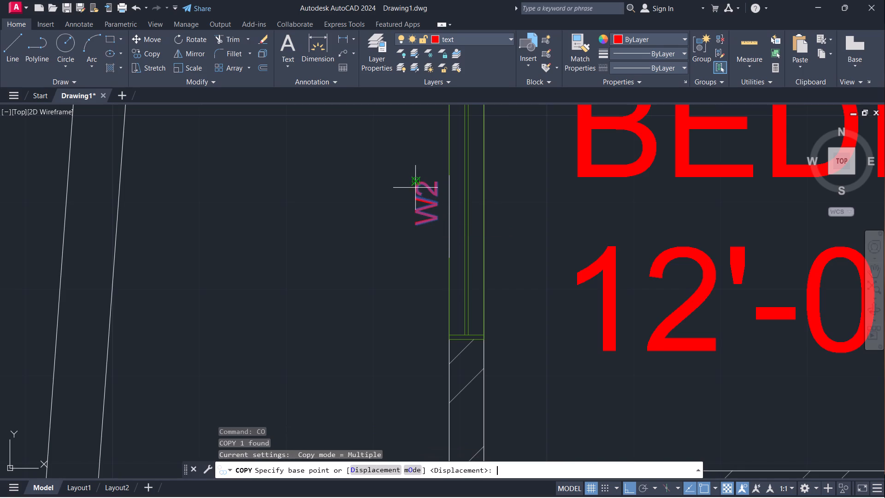
click(419, 227)
scroll(416, 216, down, 3)
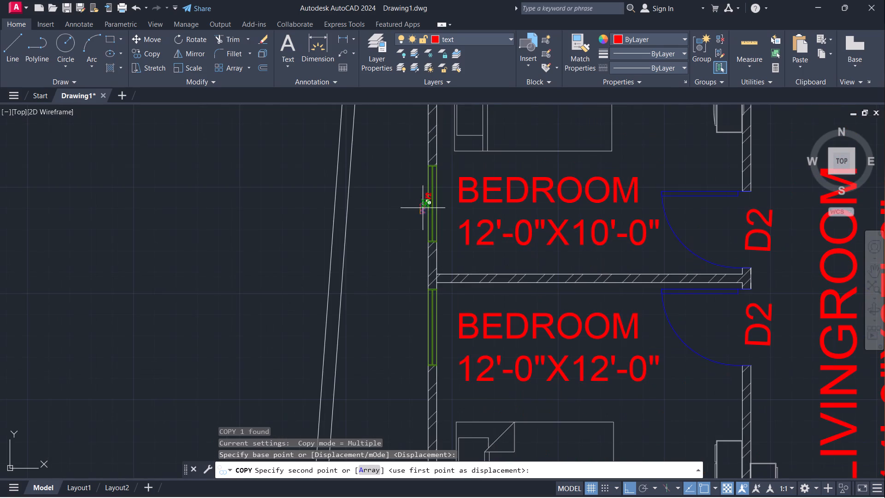
click(415, 335)
With Ortho off, place another vertical W2 copy just outside the southern 12'-0"X12'-0" bedroom's west window and end copying.
scroll(439, 274, down, 3)
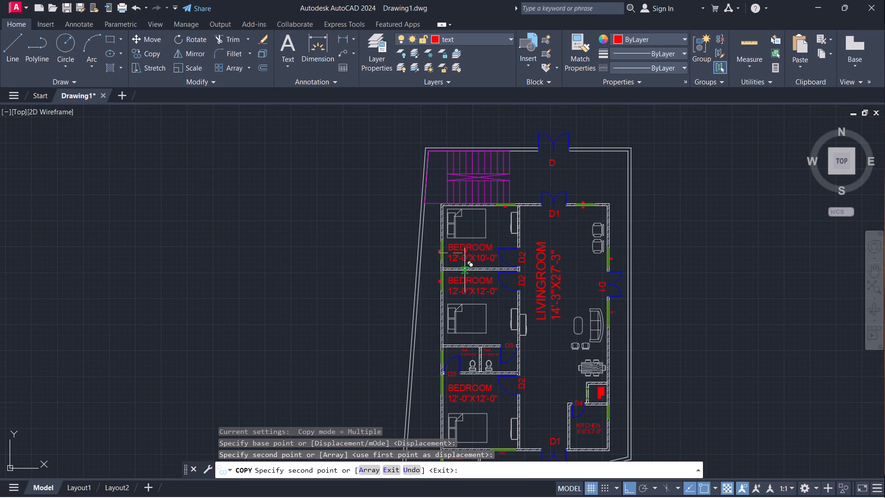
key(F8)
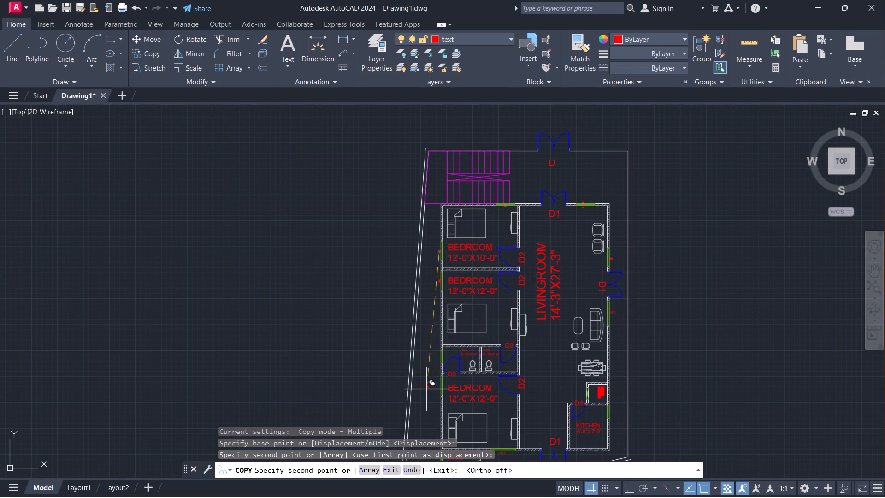
scroll(426, 391, up, 3)
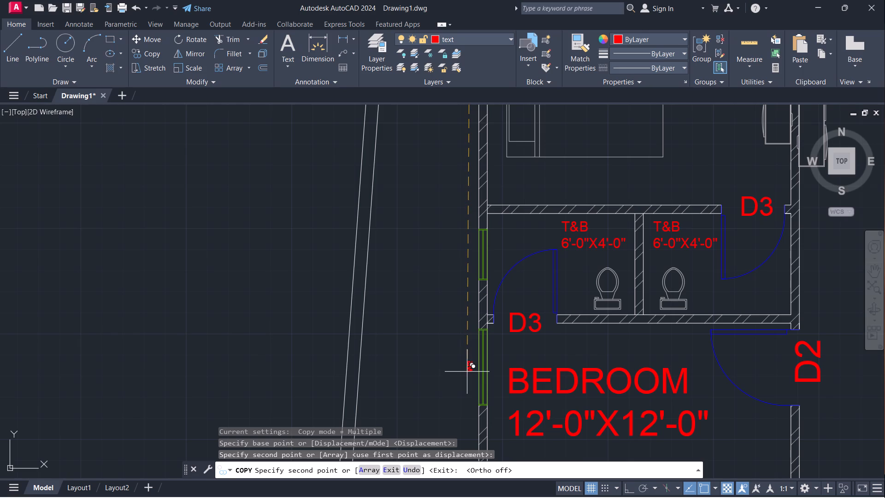
scroll(469, 372, up, 2)
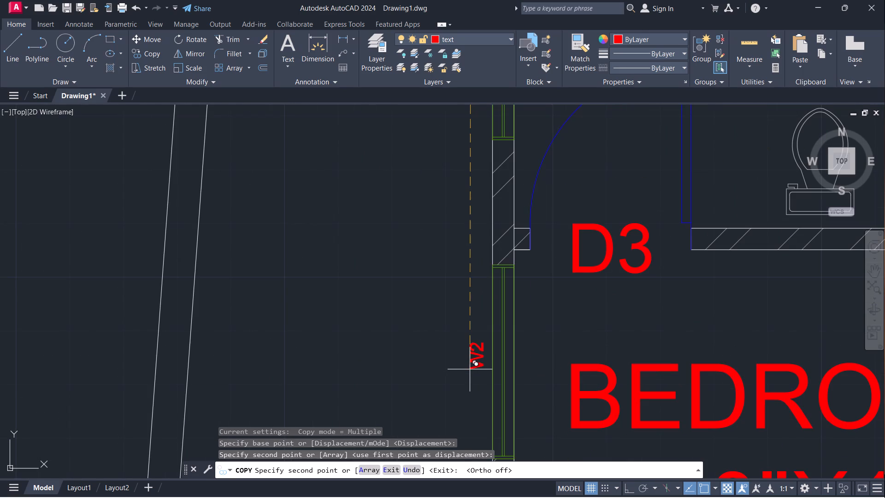
click(470, 369)
scroll(414, 276, down, 4)
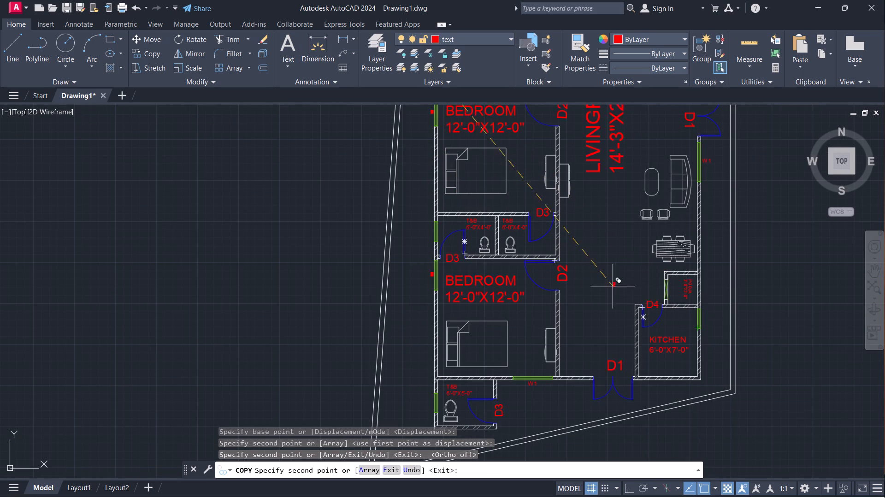
middle_drag(604, 268, 551, 421)
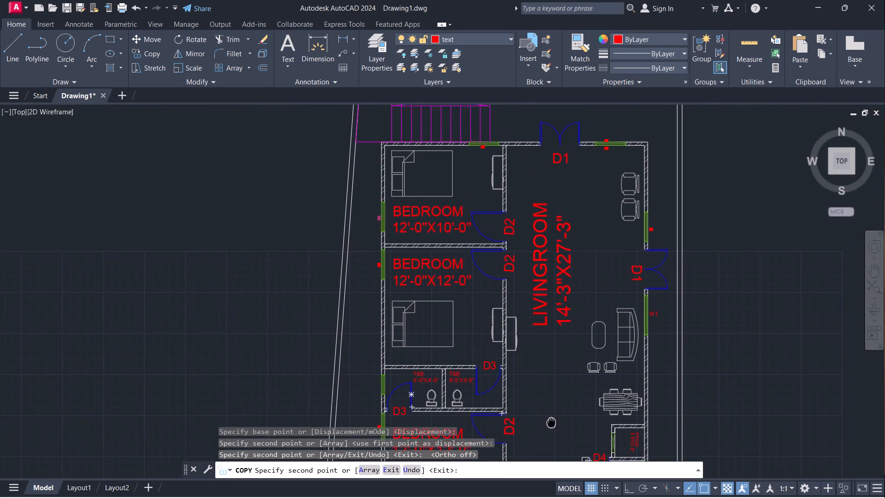
middle_drag(551, 421, 551, 422)
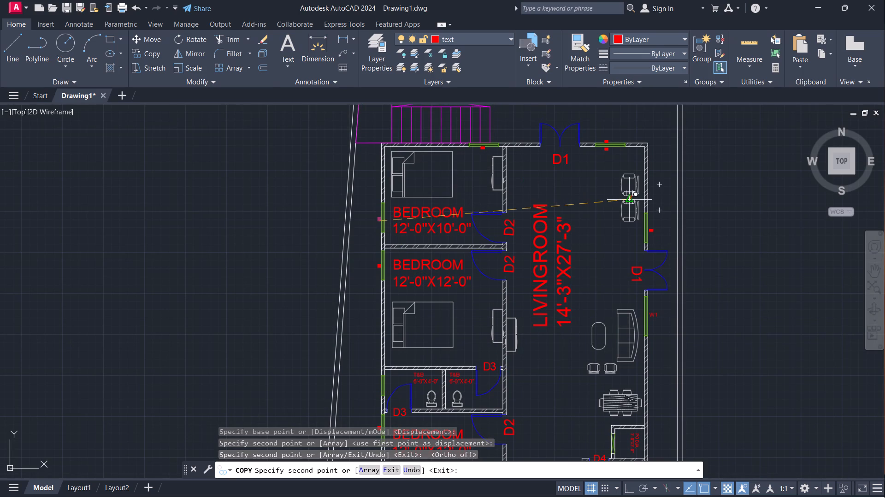
key(Escape)
Erase the W2 label above the living room's north window, keeping the copy below it.
scroll(599, 136, up, 3)
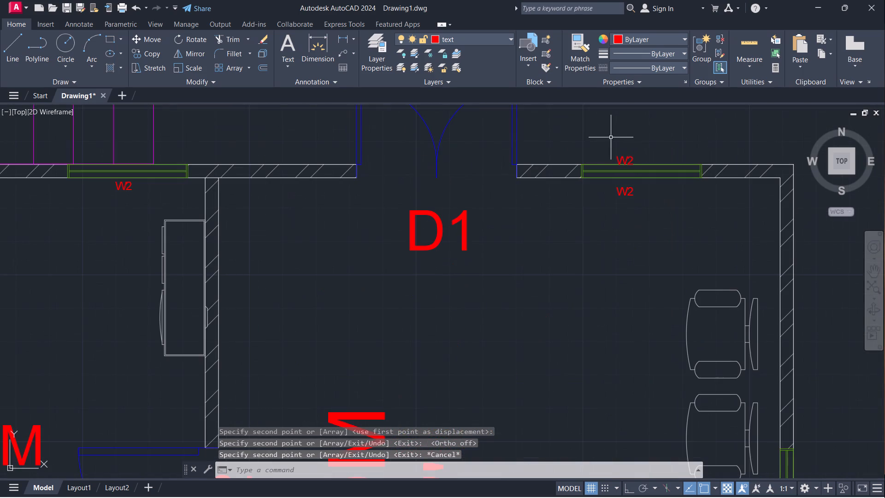
click(630, 157)
key(e)
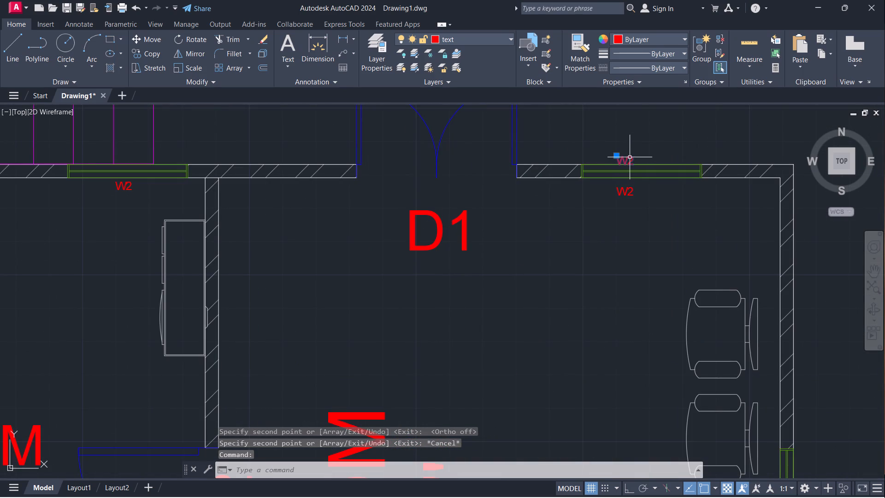
key(Return)
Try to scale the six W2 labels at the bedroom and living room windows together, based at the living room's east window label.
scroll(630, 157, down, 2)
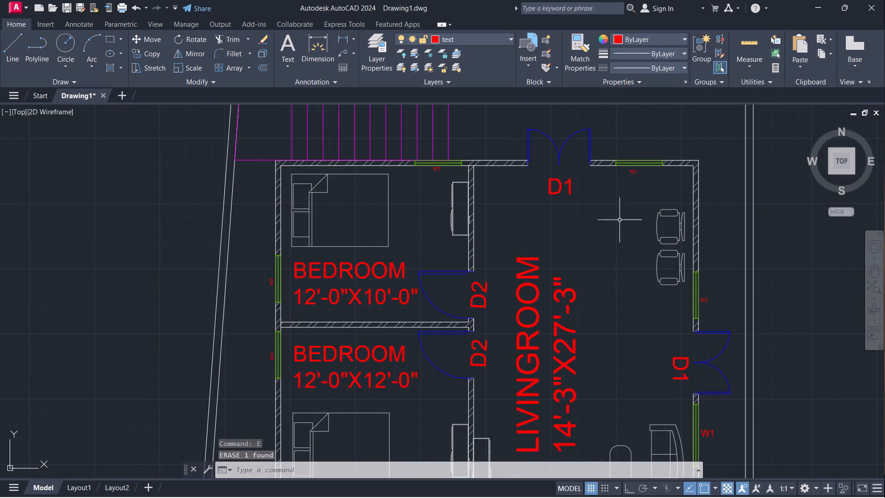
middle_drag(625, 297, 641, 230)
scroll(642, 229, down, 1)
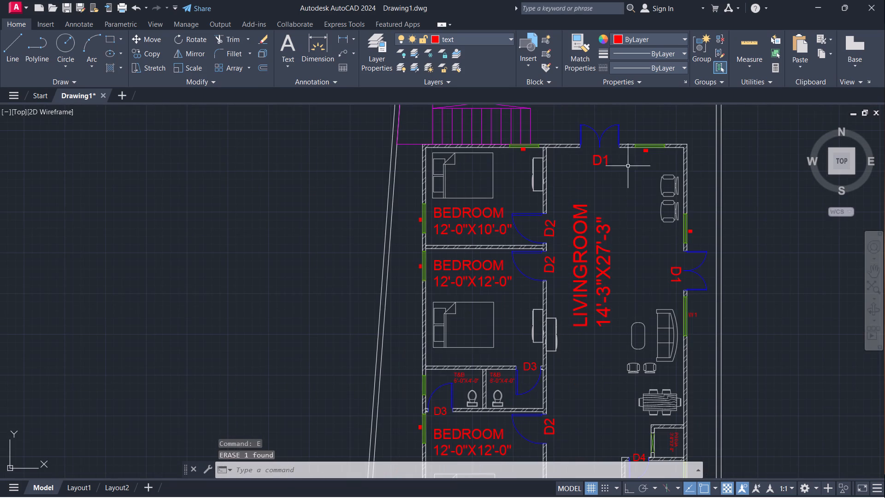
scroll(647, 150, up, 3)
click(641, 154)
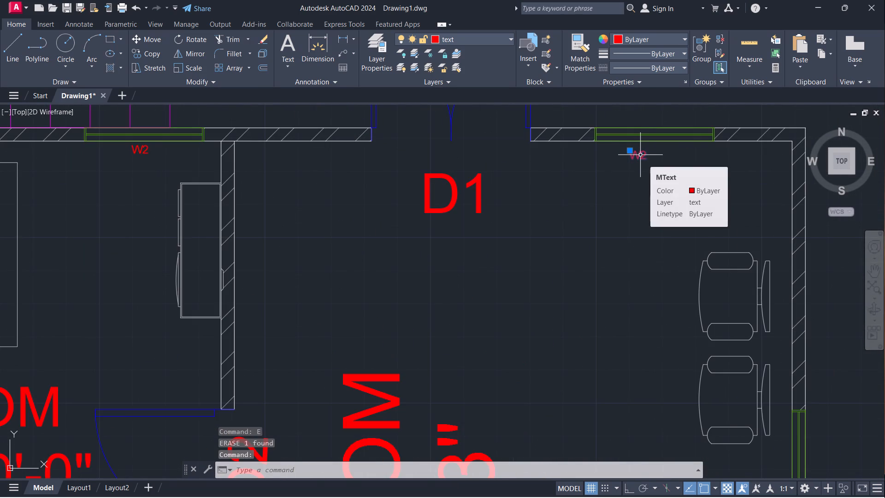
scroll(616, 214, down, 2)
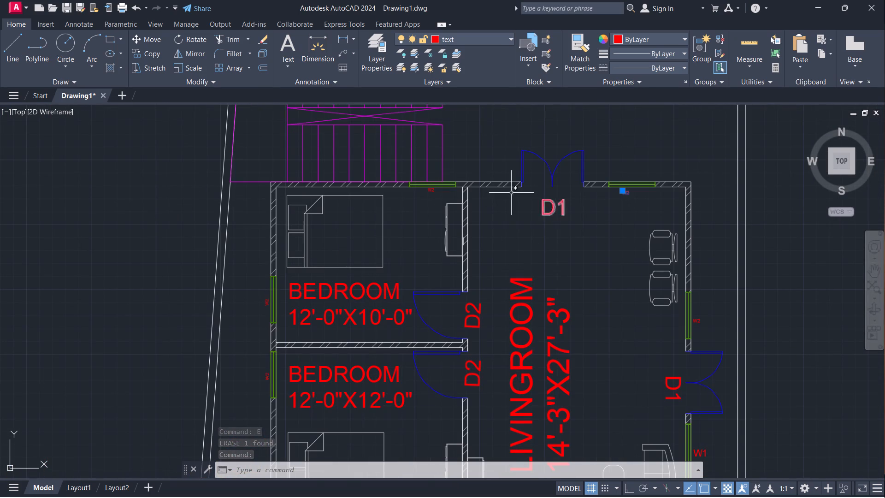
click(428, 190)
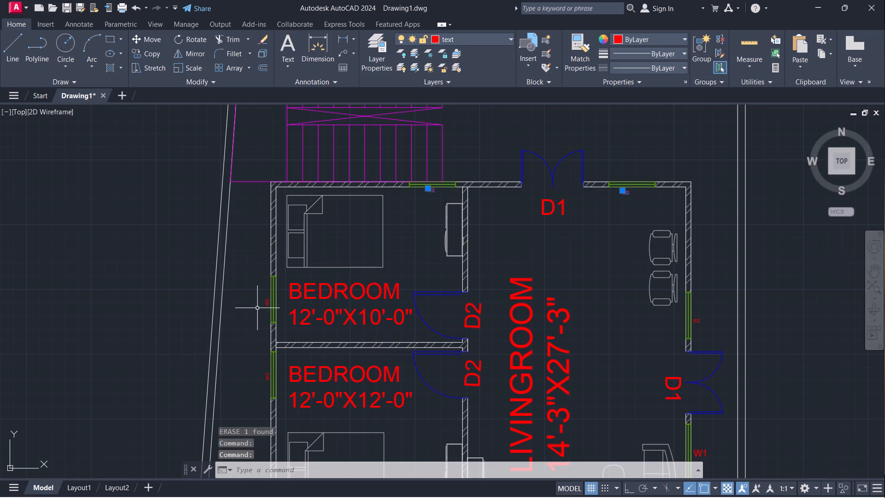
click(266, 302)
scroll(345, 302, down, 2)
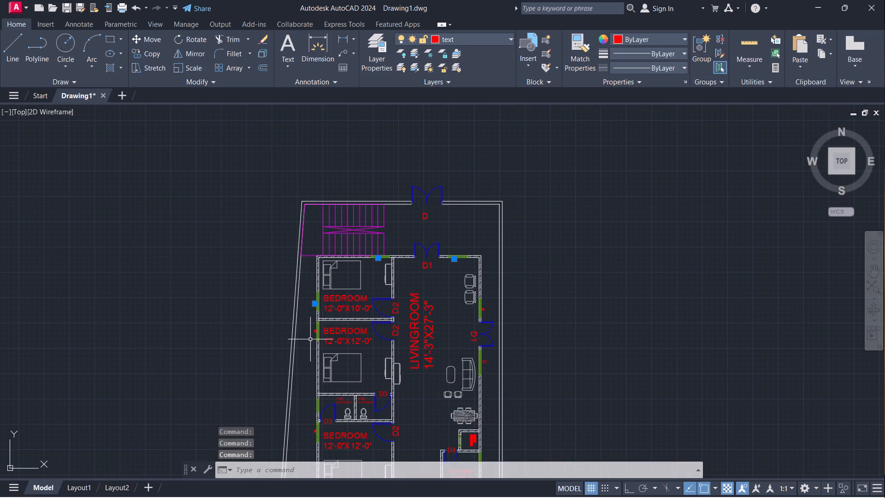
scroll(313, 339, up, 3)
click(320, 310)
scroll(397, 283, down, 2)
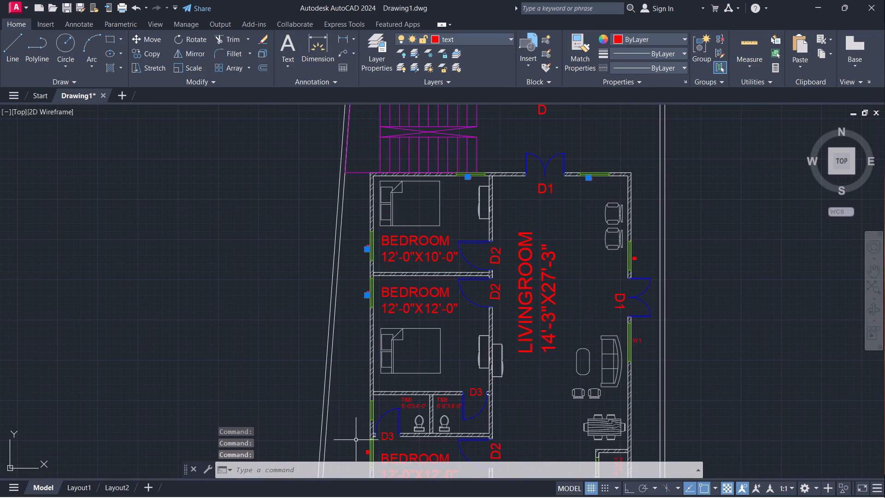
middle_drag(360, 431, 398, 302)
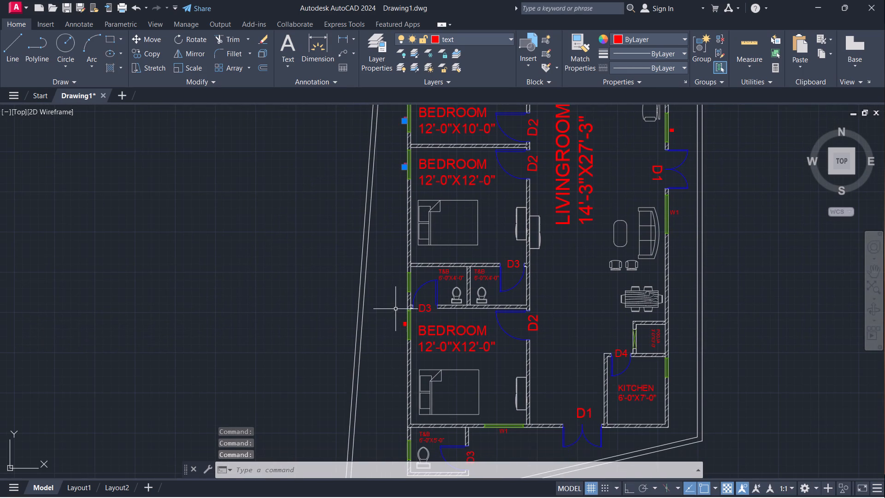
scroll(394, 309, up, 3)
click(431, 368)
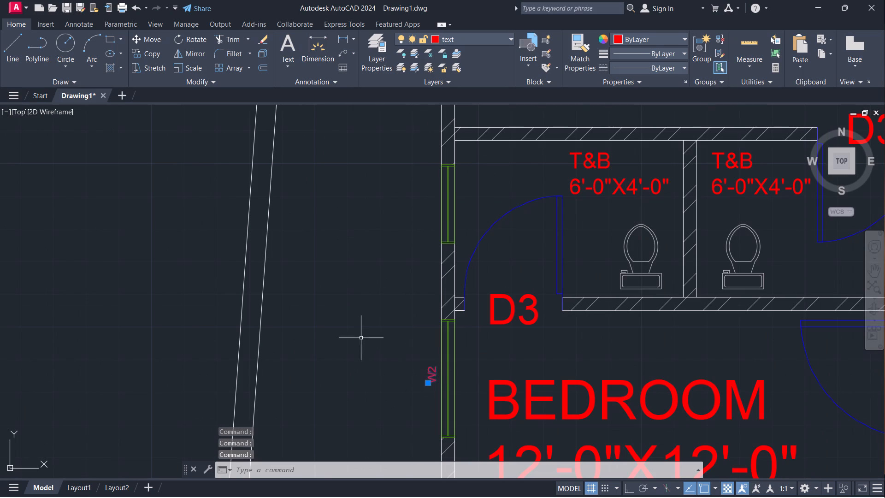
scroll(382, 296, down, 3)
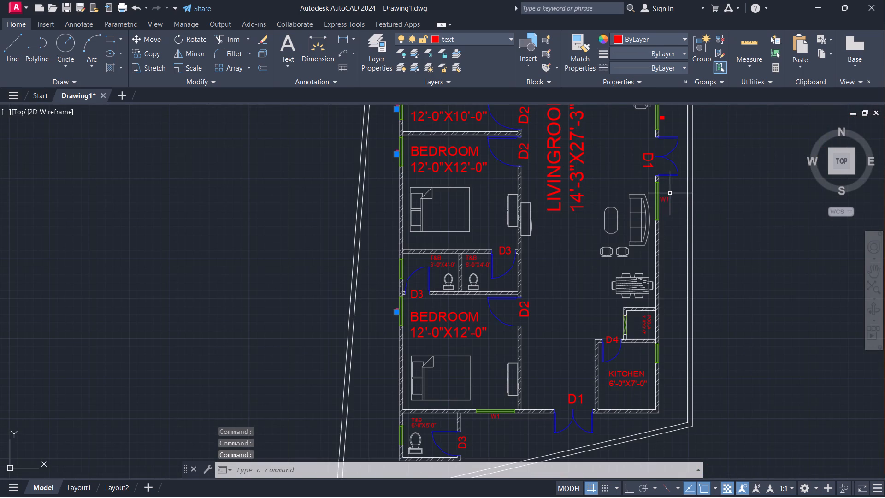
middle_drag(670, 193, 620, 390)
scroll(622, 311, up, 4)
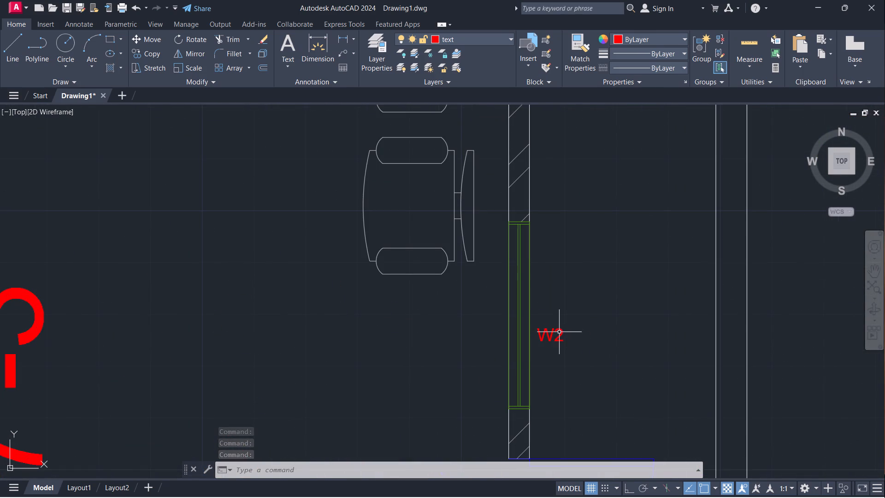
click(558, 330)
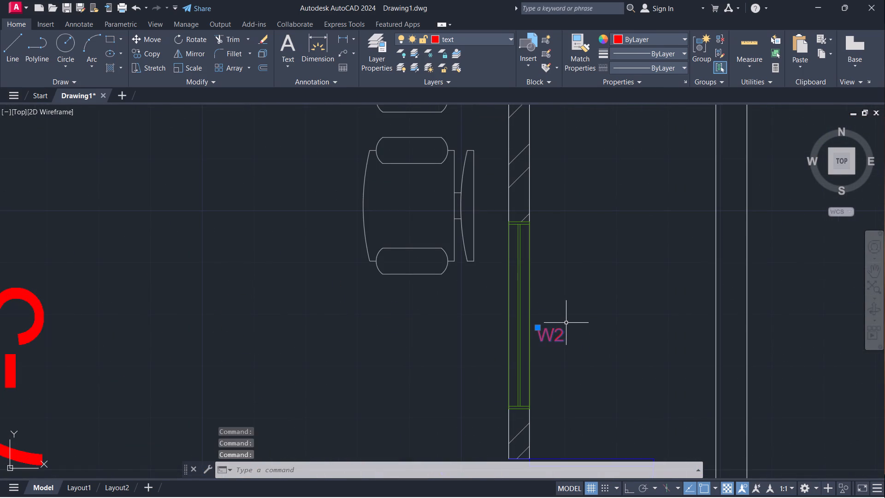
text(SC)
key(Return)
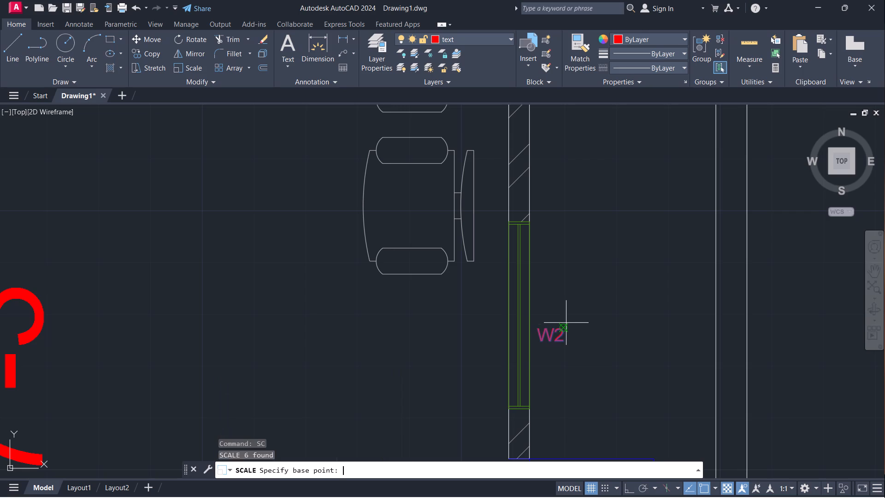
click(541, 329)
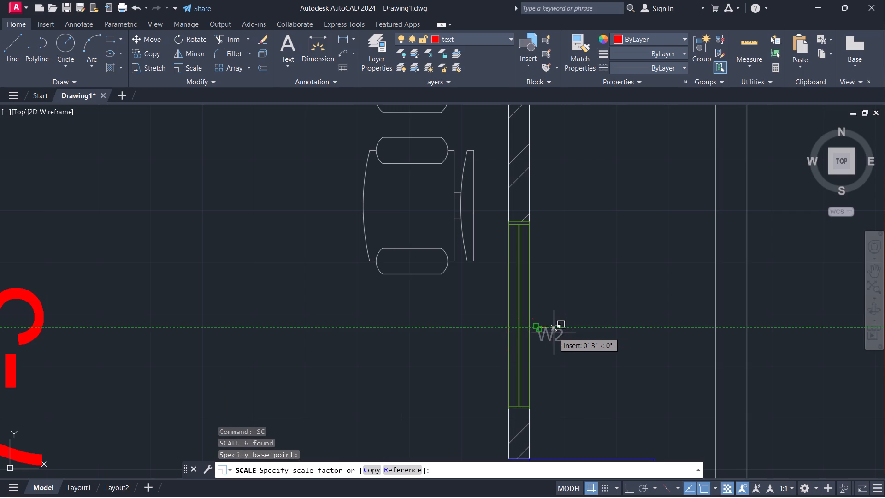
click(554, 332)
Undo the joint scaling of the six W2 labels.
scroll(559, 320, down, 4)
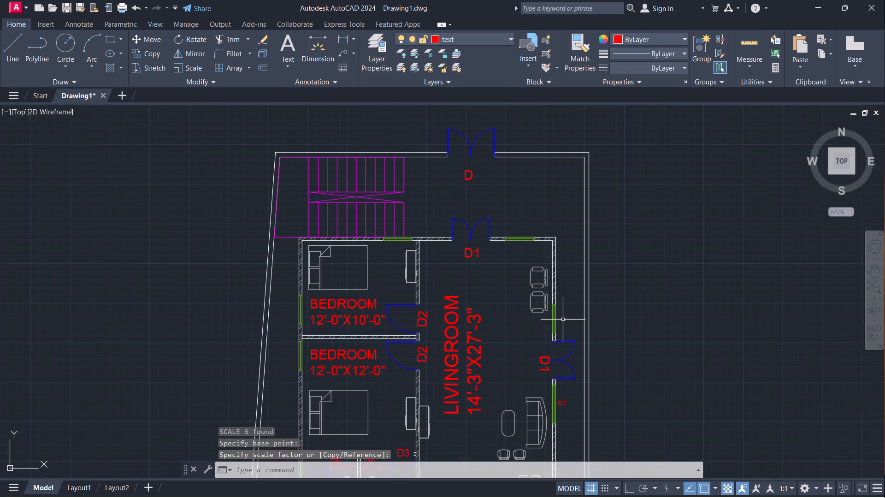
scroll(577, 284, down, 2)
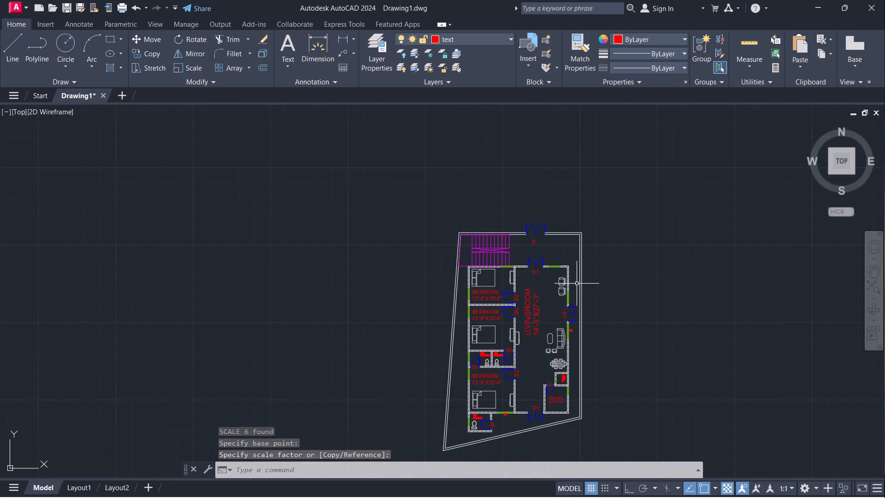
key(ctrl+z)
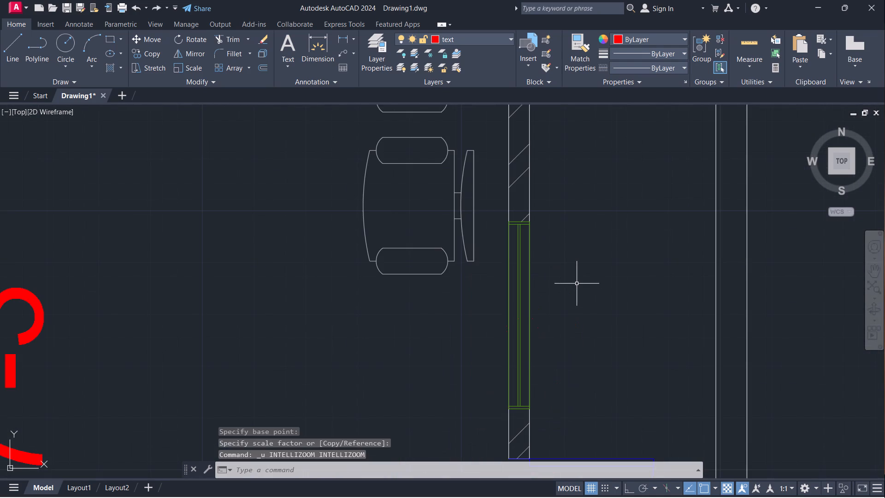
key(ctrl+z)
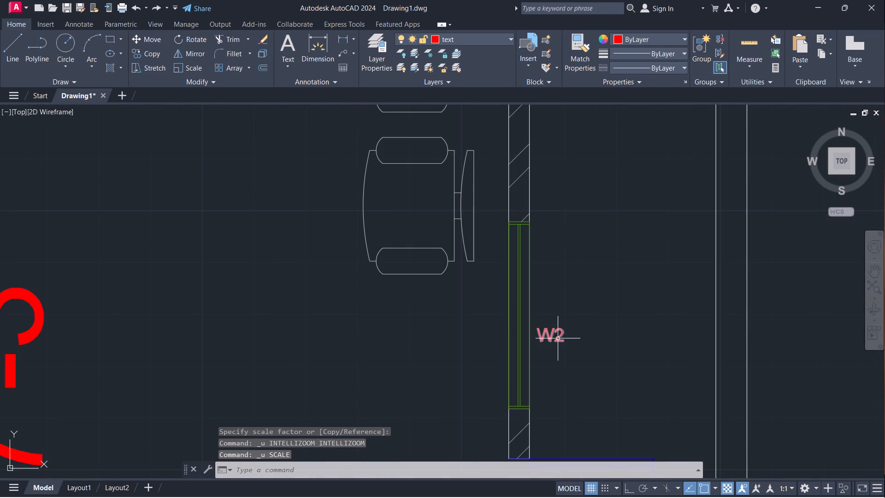
Scale up only the W2 label below the 12'-0"X10'-0" bedroom's north window to roughly twice its size.
scroll(570, 329, down, 3)
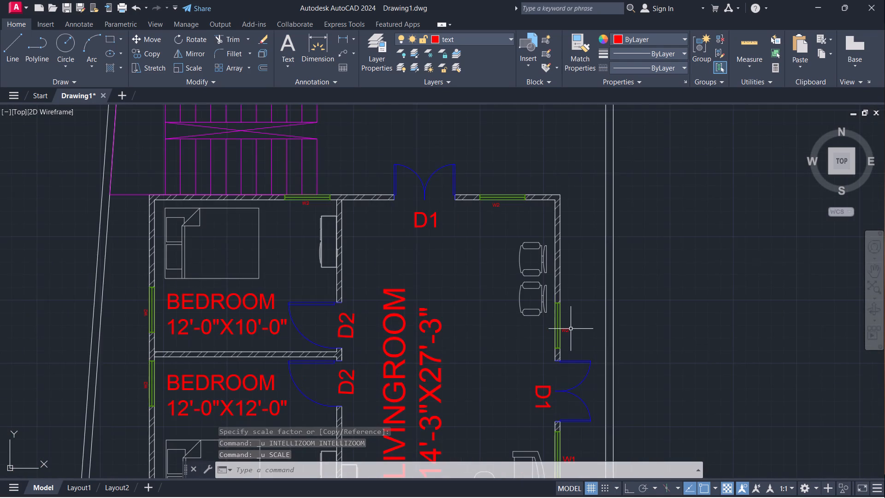
scroll(571, 329, down, 1)
scroll(511, 244, up, 4)
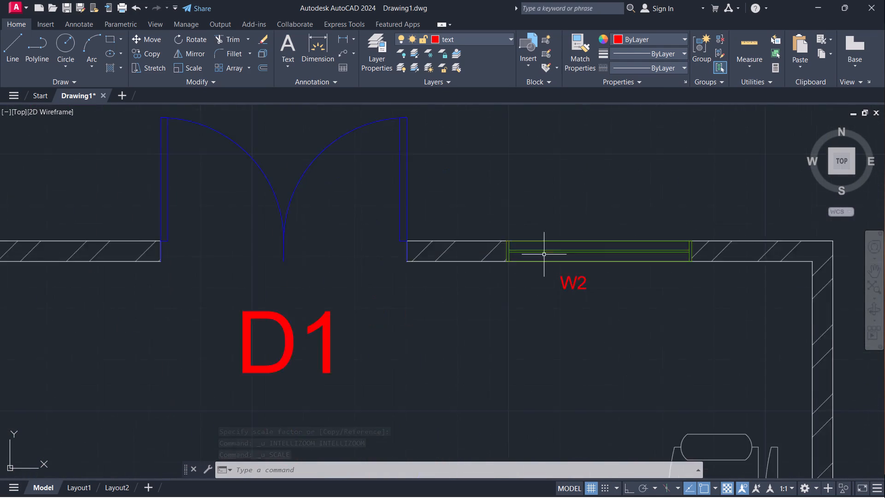
scroll(544, 255, up, 1)
scroll(585, 290, down, 6)
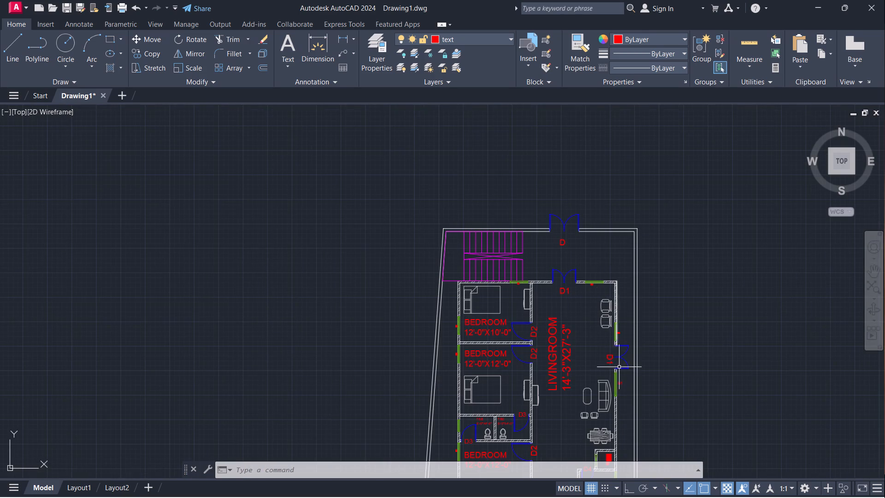
middle_drag(619, 397, 579, 318)
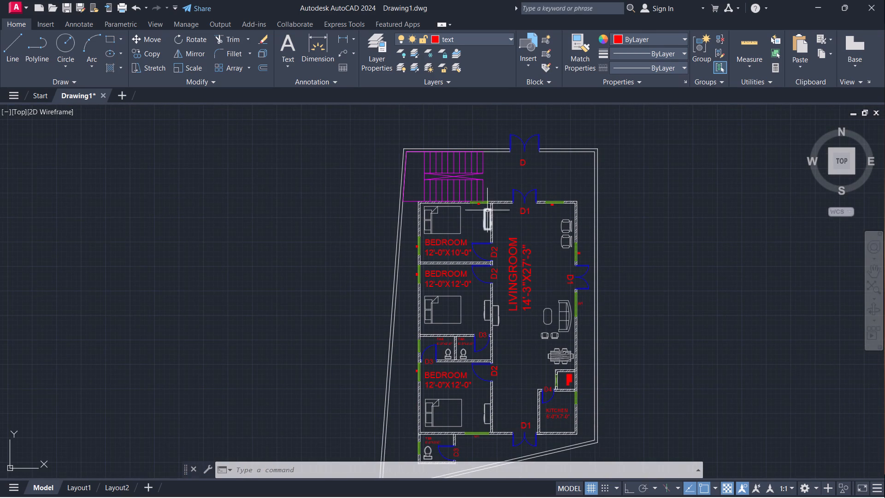
scroll(478, 204, up, 6)
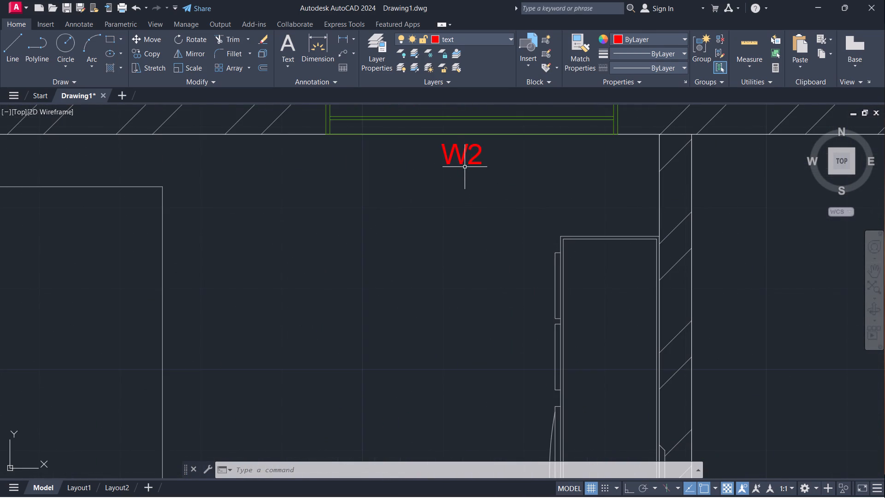
click(456, 154)
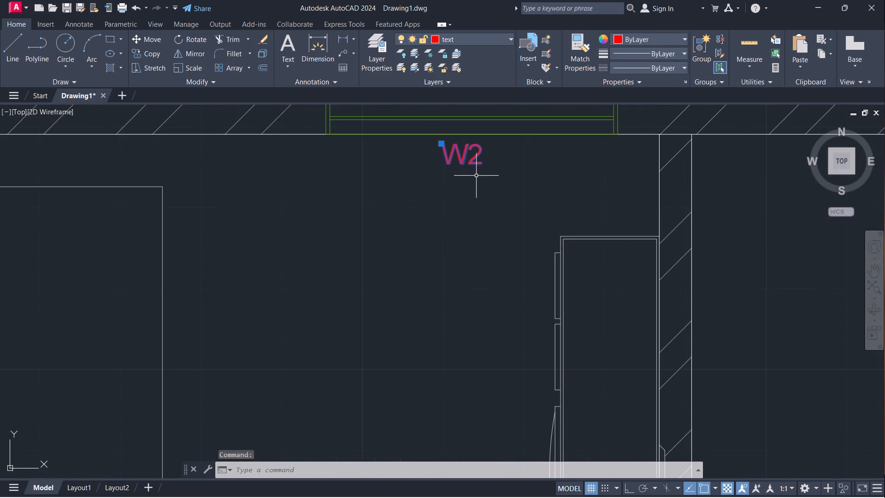
text(SC)
key(Return)
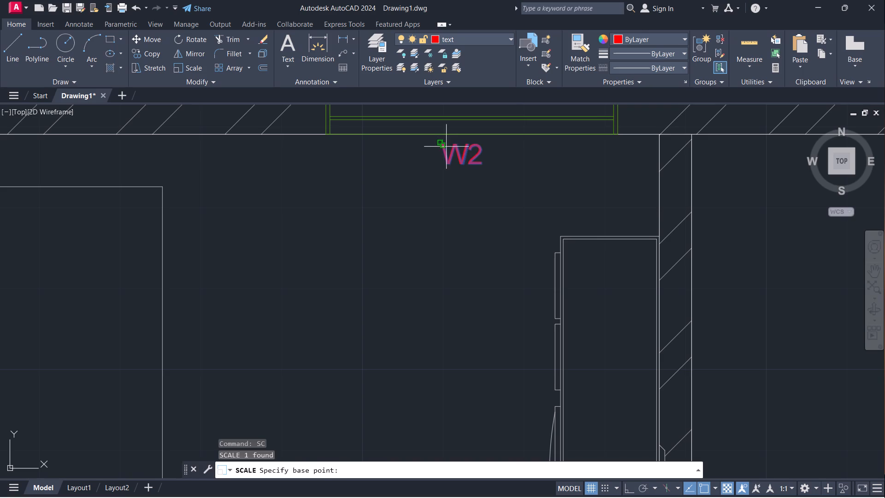
click(443, 148)
click(466, 167)
Copy the enlarged W2 label from the bedroom's north window to below the living room's north window, beside the small W2.
scroll(465, 182, down, 2)
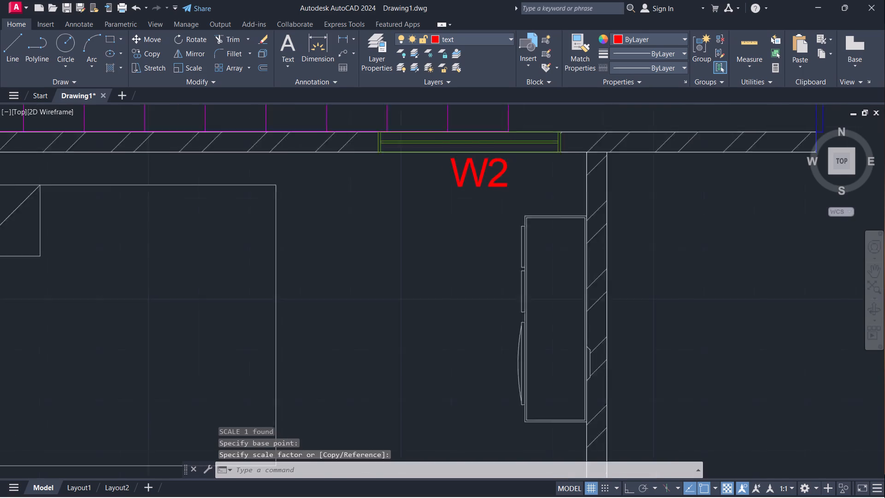
scroll(467, 183, down, 3)
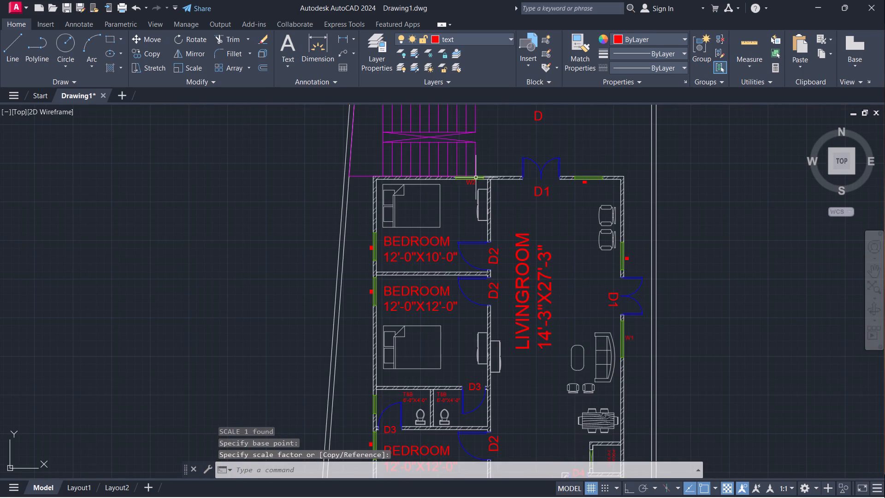
scroll(472, 184, up, 3)
click(462, 184)
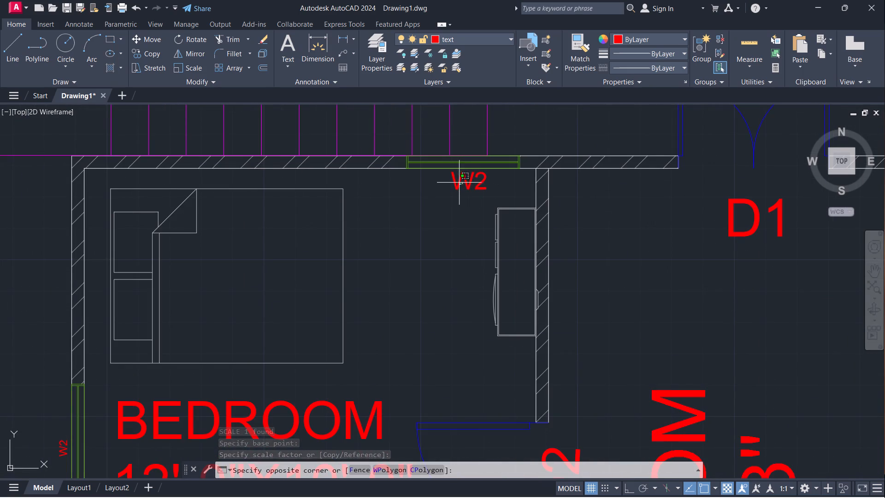
click(449, 179)
text(CO)
key(Return)
click(449, 175)
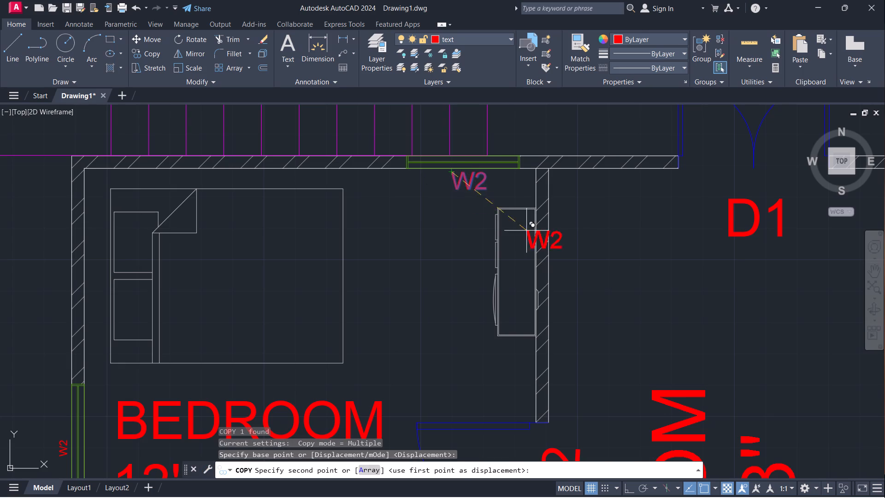
scroll(541, 218, down, 4)
scroll(607, 216, up, 4)
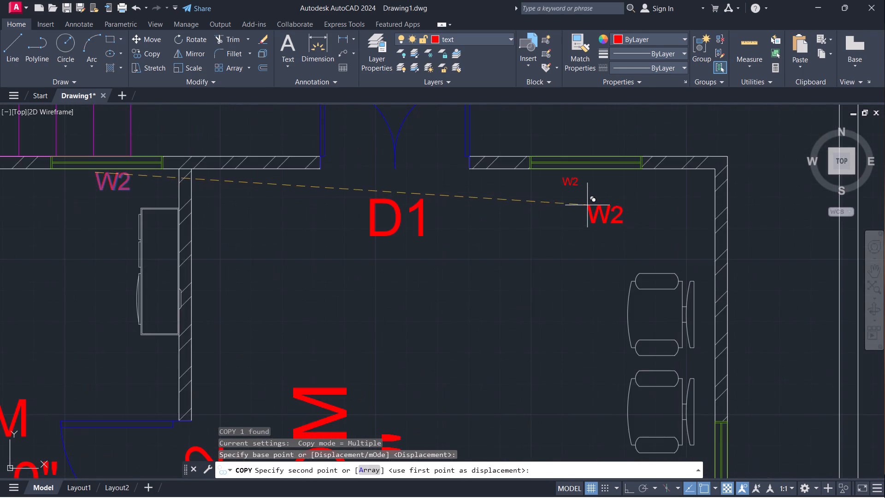
scroll(587, 205, up, 2)
click(575, 130)
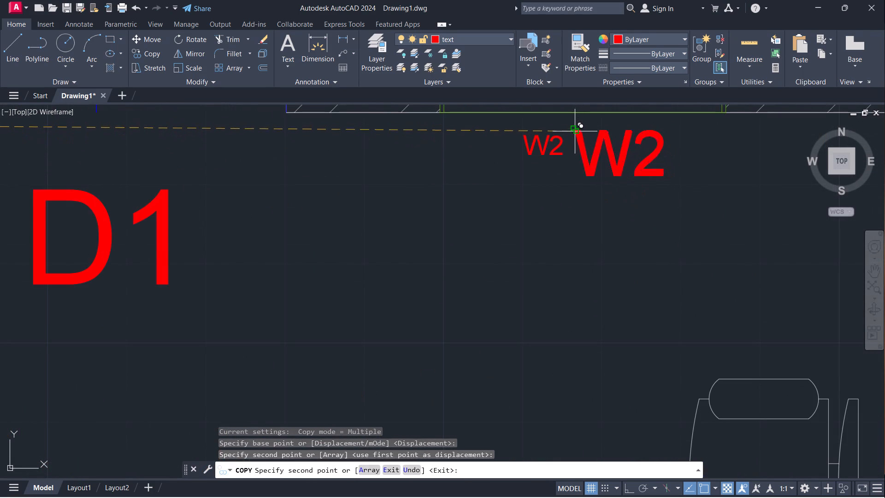
scroll(437, 296, down, 3)
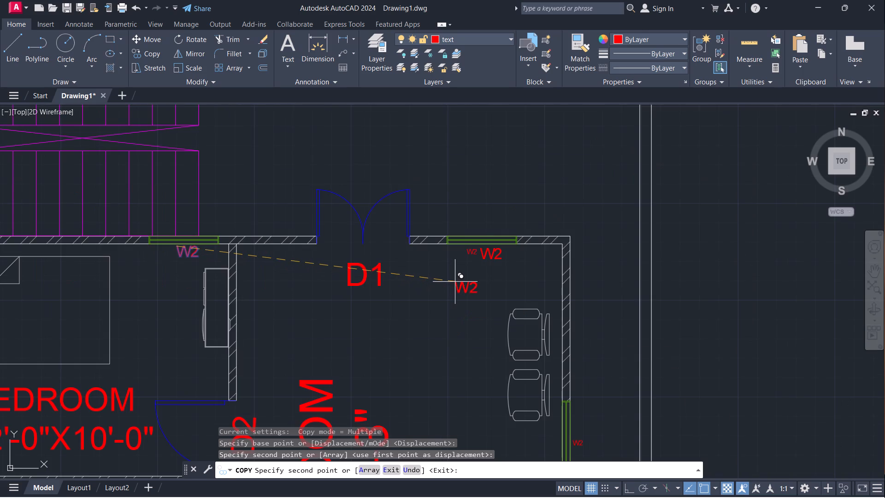
key(Escape)
Erase the small W2 label below the living room's north window, keeping the enlarged one.
click(471, 250)
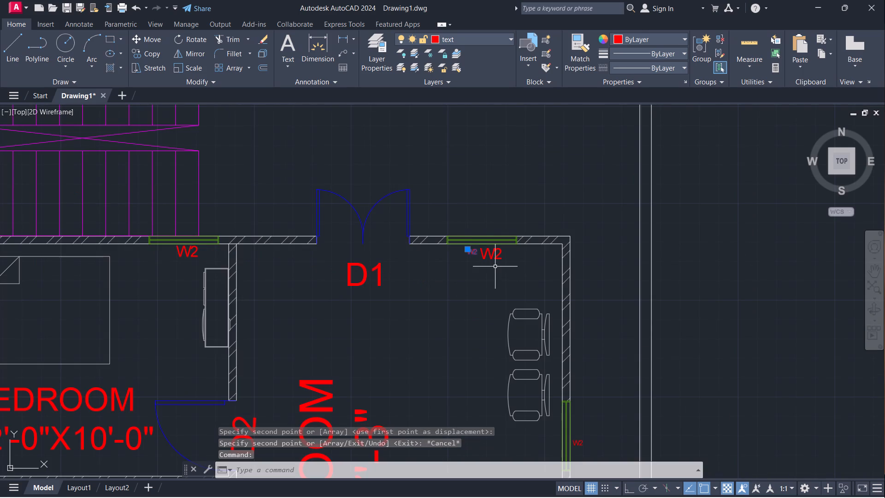
key(e)
key(Return)
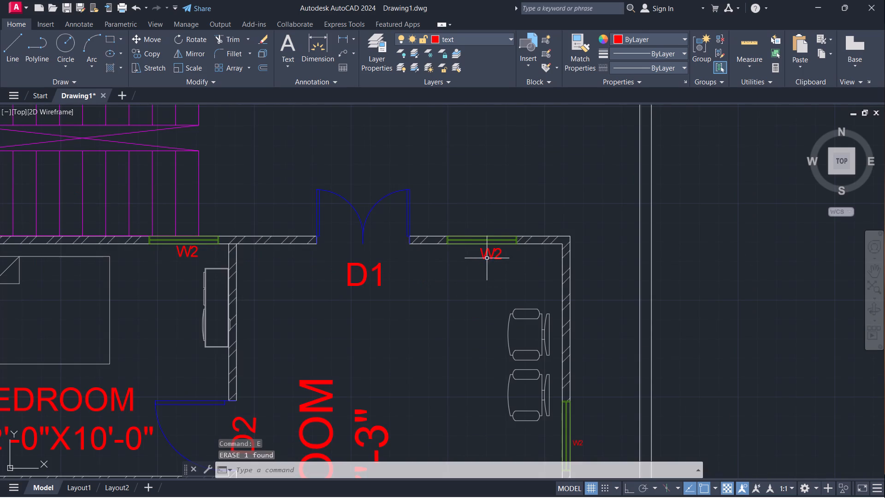
Copy the enlarged W2 label from the living room's north window to its east window, just above the small W2.
click(487, 257)
text(CO)
key(Return)
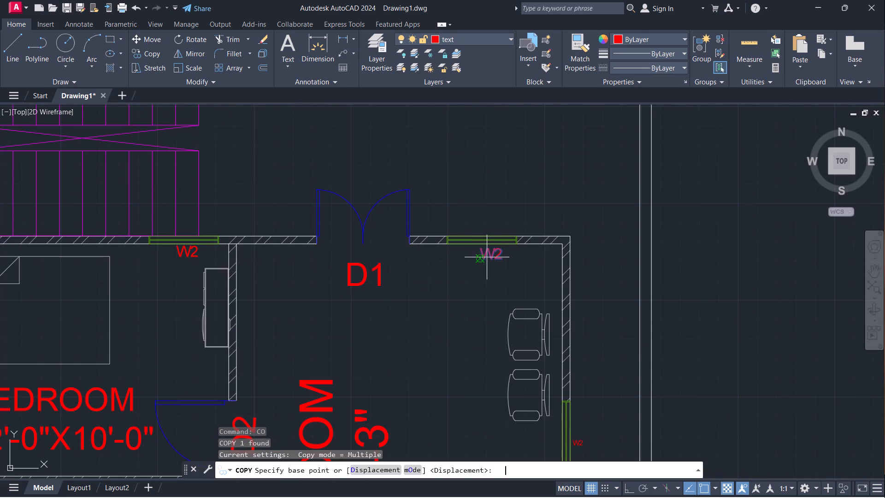
click(484, 249)
middle_drag(598, 404, 525, 293)
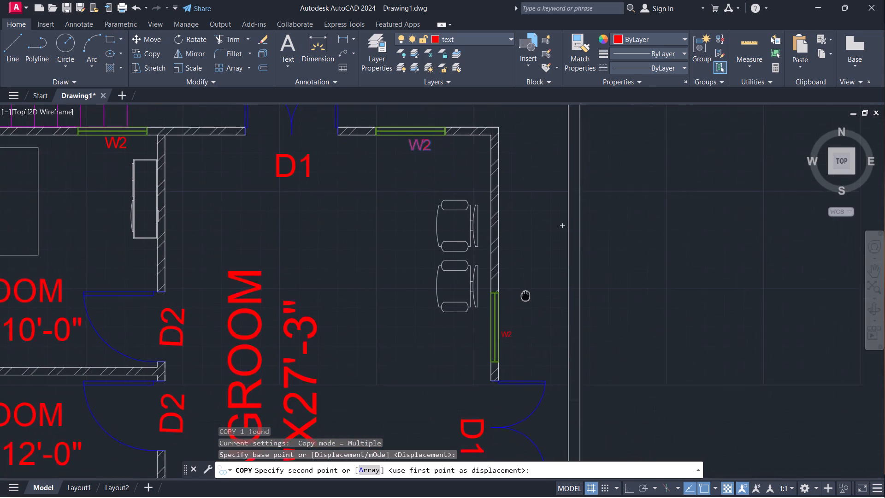
middle_drag(525, 293, 520, 286)
scroll(499, 309, up, 3)
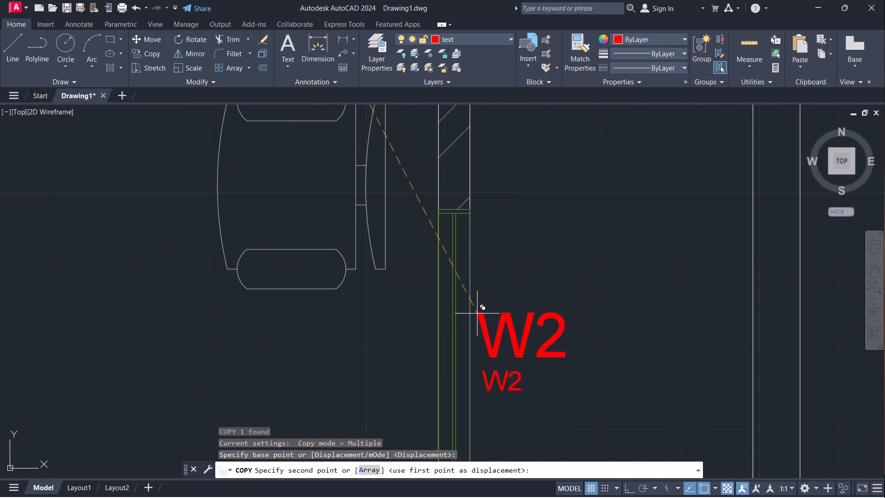
click(476, 315)
key(Escape)
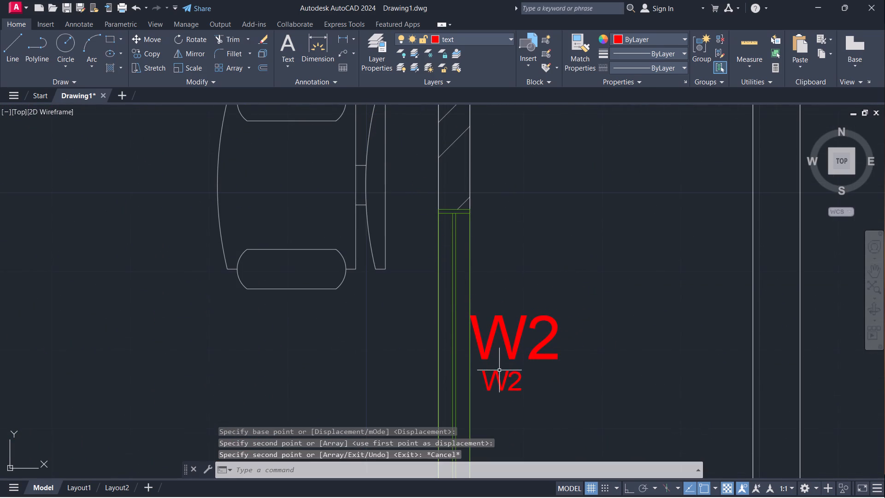
Erase the small W2 label beside the living room's east window, keeping the enlarged one.
click(498, 375)
key(e)
key(Return)
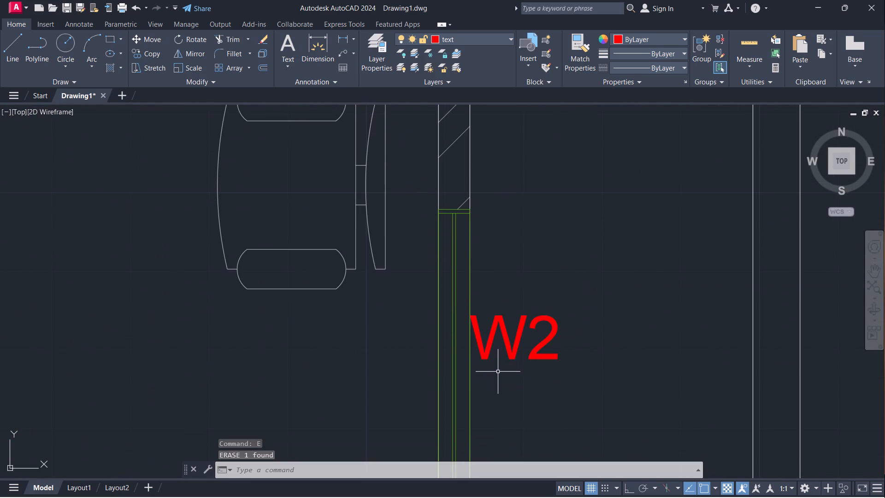
Scale up the vertical W2 label outside the 12'-0"X10'-0" bedroom's west window to about 1.4 times its size.
scroll(512, 349, down, 5)
middle_drag(382, 392, 382, 392)
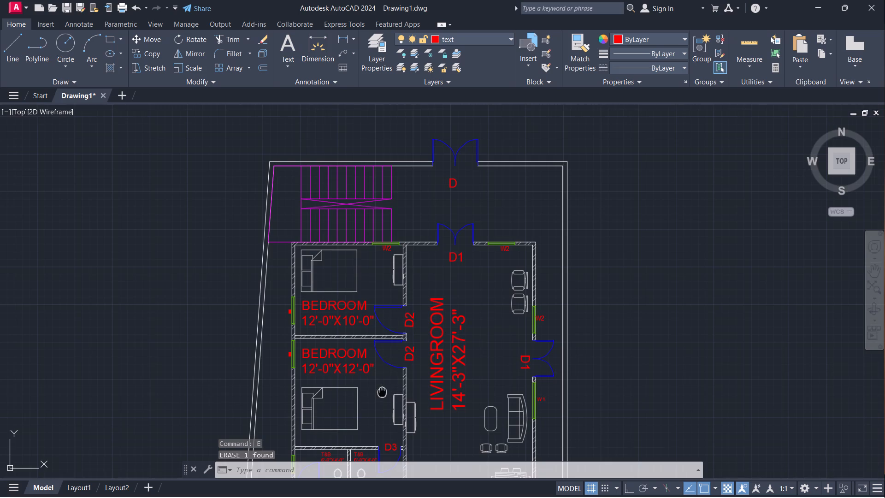
middle_drag(382, 392, 550, 334)
scroll(460, 255, up, 5)
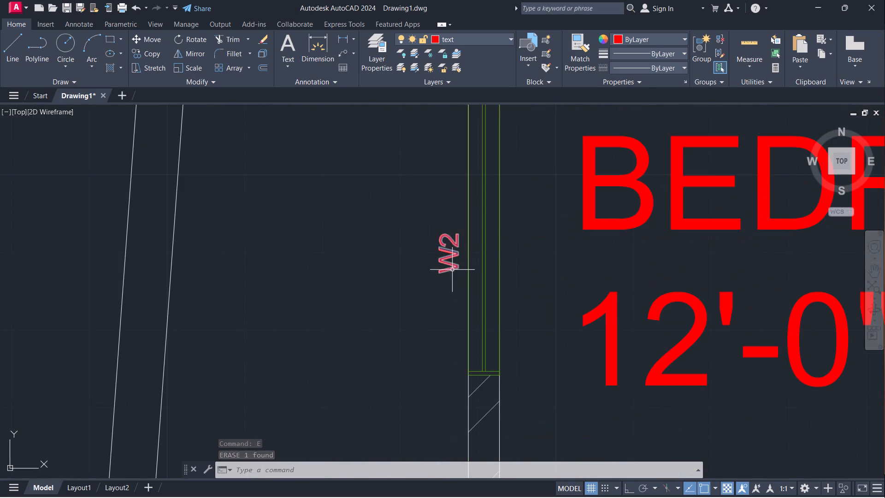
click(451, 270)
text(SC)
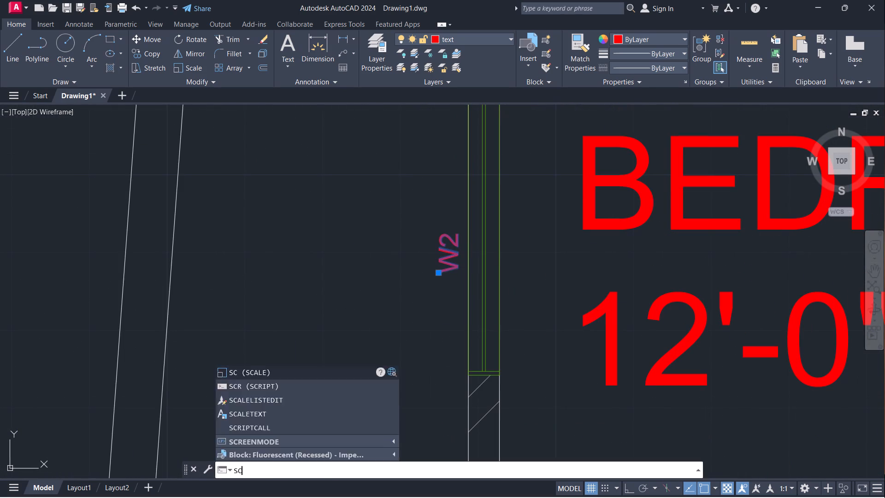
key(Return)
click(430, 273)
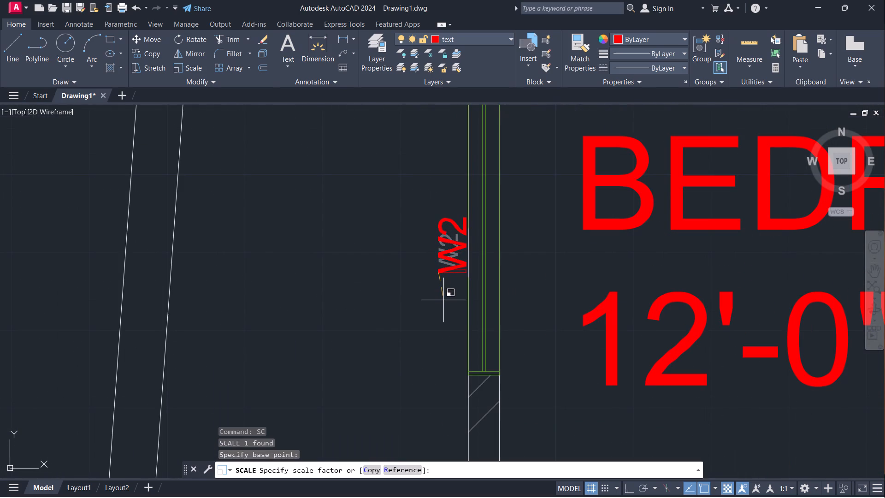
click(443, 300)
Copy the enlarged vertical W2 label to the west window of the upper 12'-0"X12'-0" bedroom, beside the small W2.
click(443, 270)
text(CO)
key(Return)
click(443, 270)
scroll(395, 302, down, 2)
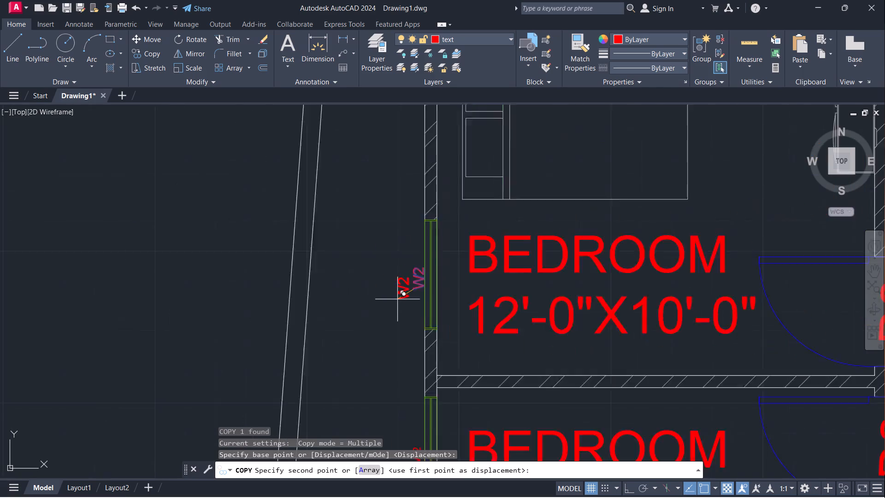
scroll(398, 297, down, 4)
scroll(405, 333, up, 4)
scroll(390, 297, up, 3)
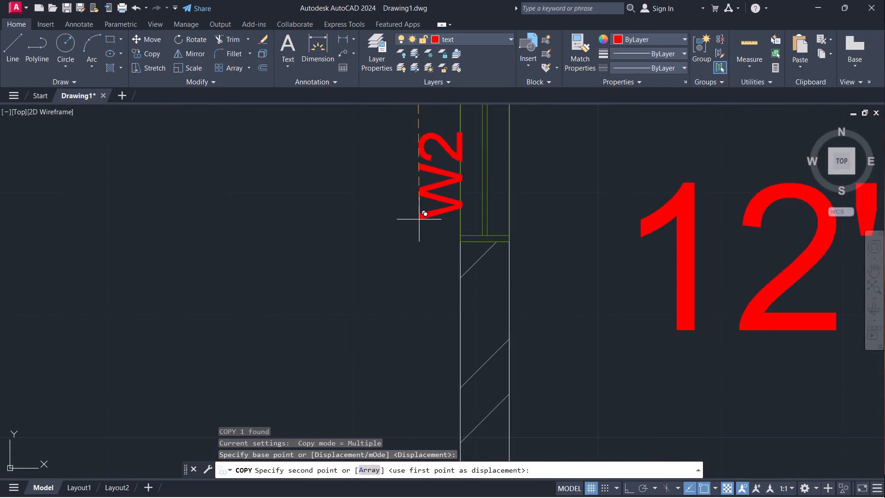
scroll(419, 219, down, 2)
middle_drag(408, 208, 375, 321)
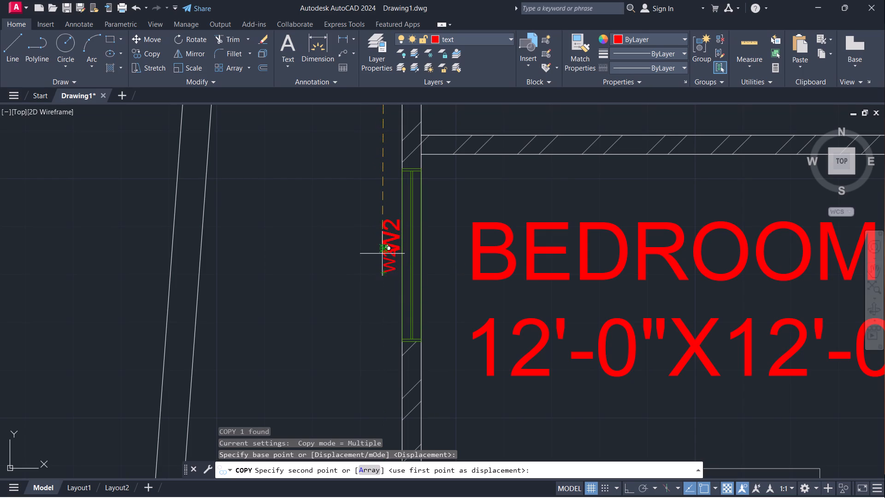
click(385, 259)
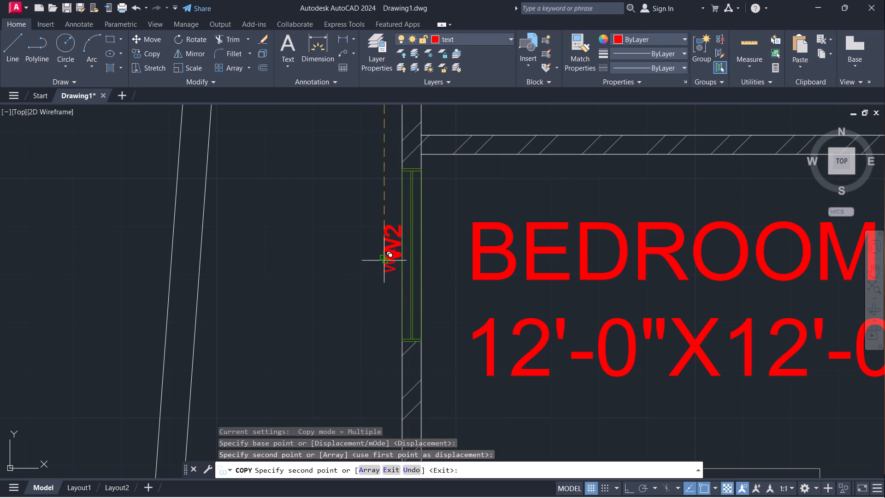
Place another copy of the enlarged vertical W2 label at the lower 12'-0"X12'-0" bedroom's west window.
scroll(373, 305, down, 2)
middle_drag(344, 368, 443, 178)
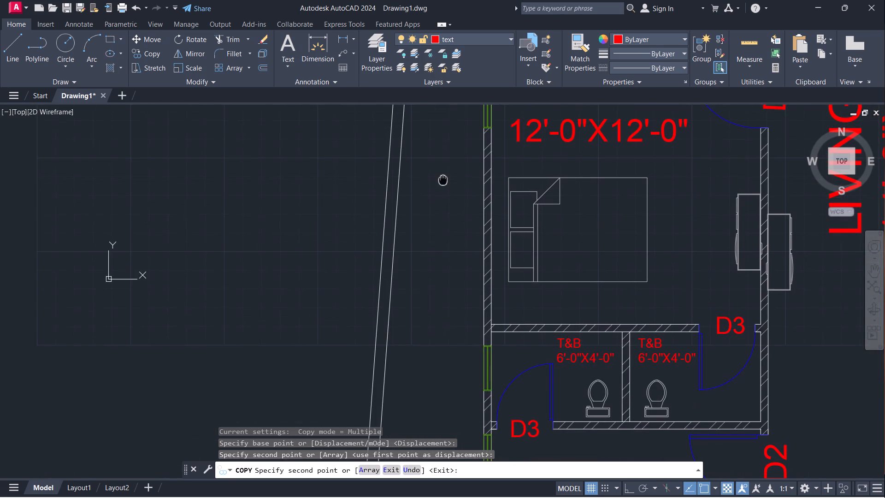
middle_drag(432, 373, 481, 186)
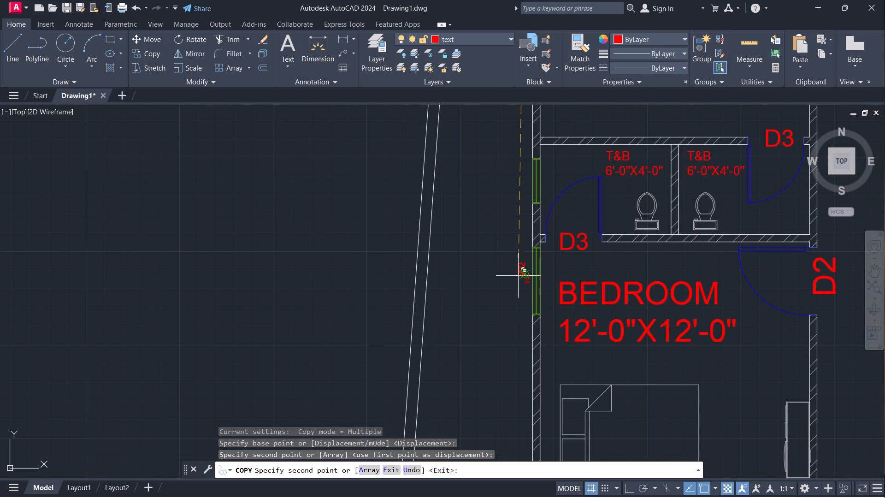
scroll(519, 282, up, 3)
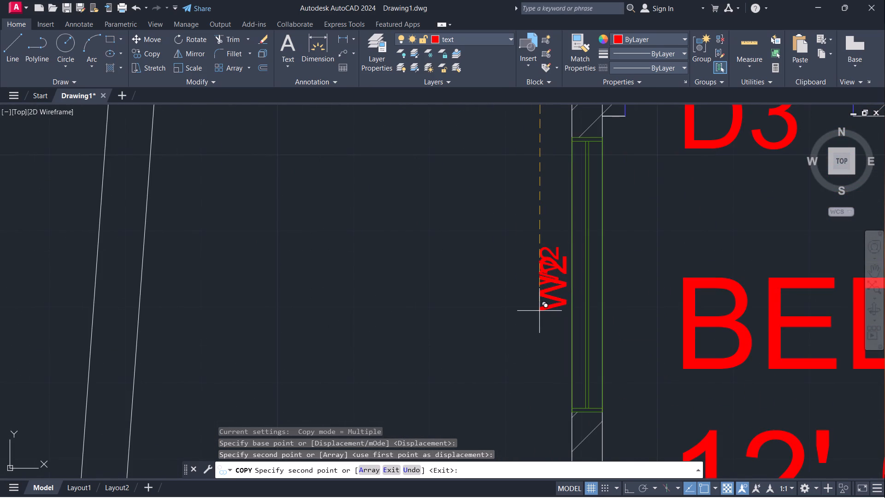
click(539, 311)
key(Escape)
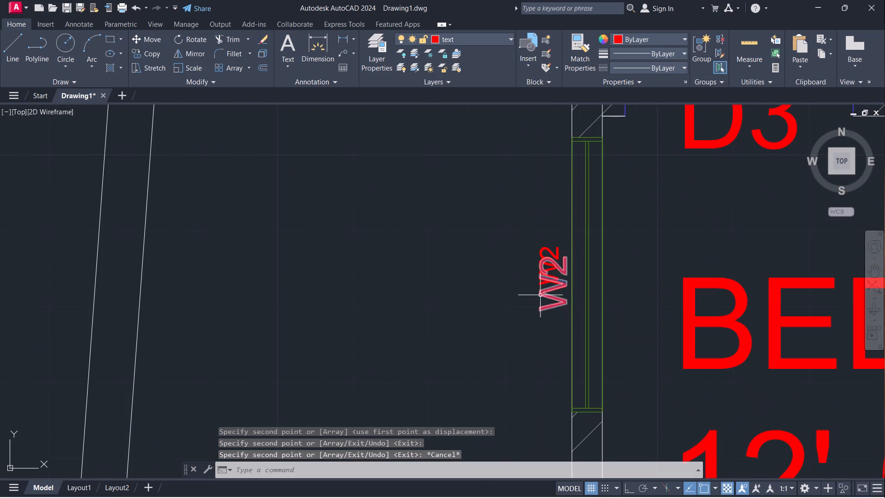
Erase the two small vertical W2 labels at the west windows of both 12'-0"X12'-0" bedrooms, keeping the enlarged copies.
click(556, 250)
scroll(489, 206, down, 2)
middle_drag(380, 135, 381, 158)
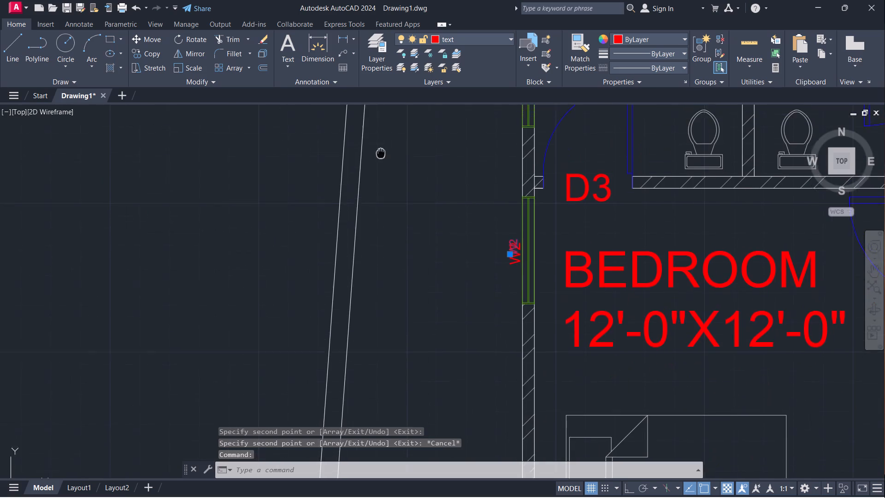
middle_drag(381, 158, 321, 371)
scroll(406, 261, down, 2)
middle_drag(415, 207, 377, 358)
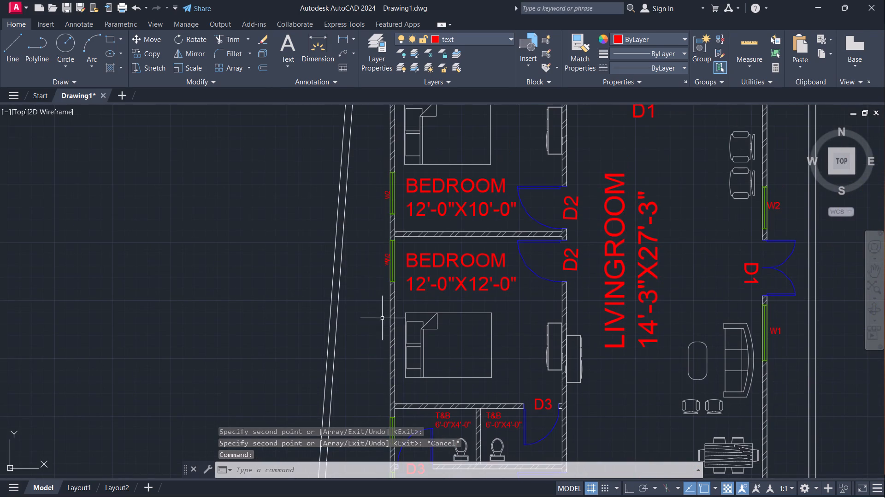
scroll(386, 257, up, 5)
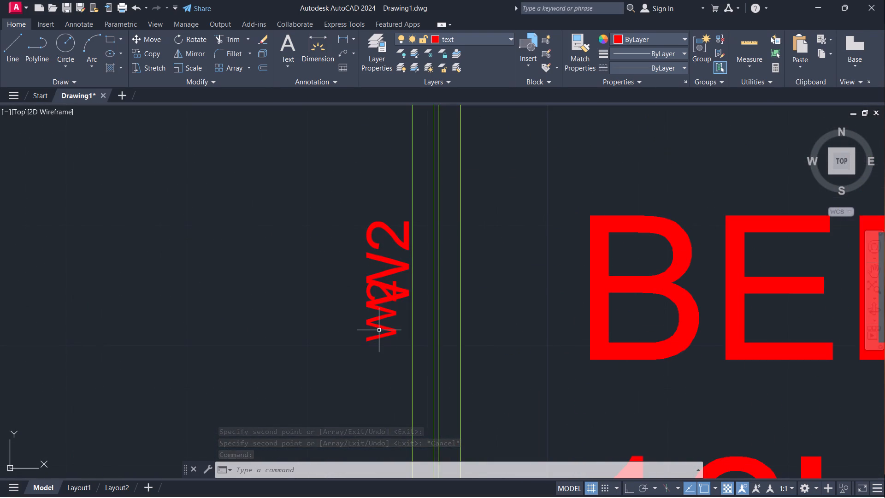
click(379, 330)
key(e)
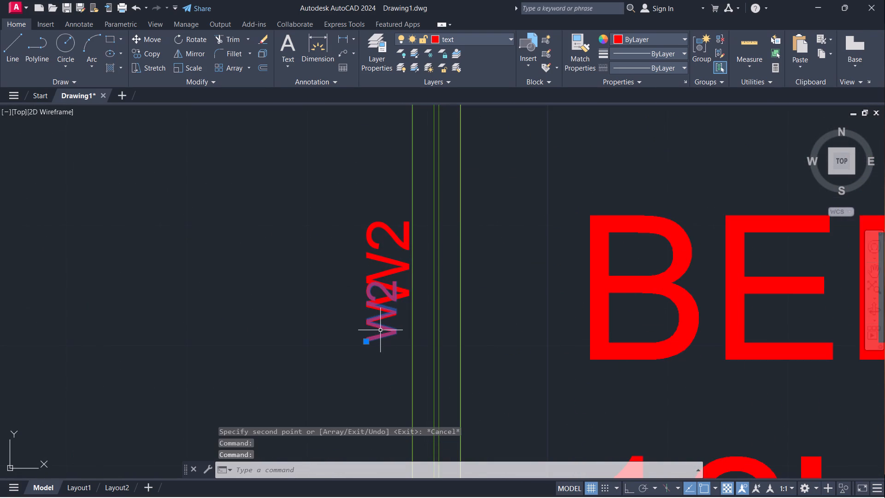
key(Return)
Add the multiline text label W3 just outside the kitchen's east window.
scroll(364, 312, down, 5)
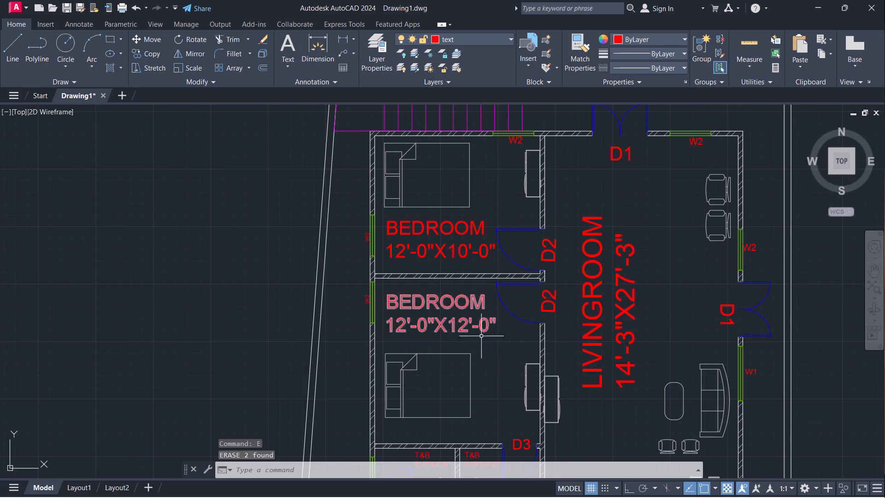
middle_drag(484, 360, 482, 274)
scroll(501, 299, down, 1)
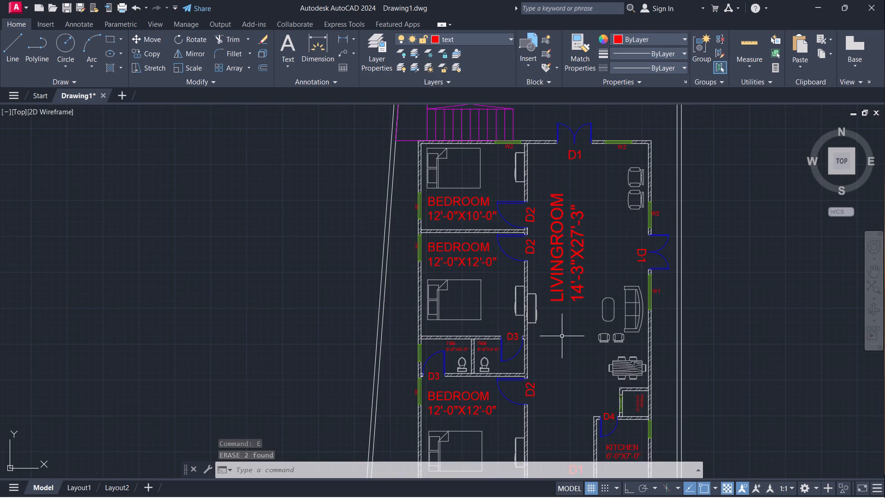
middle_drag(567, 340, 484, 364)
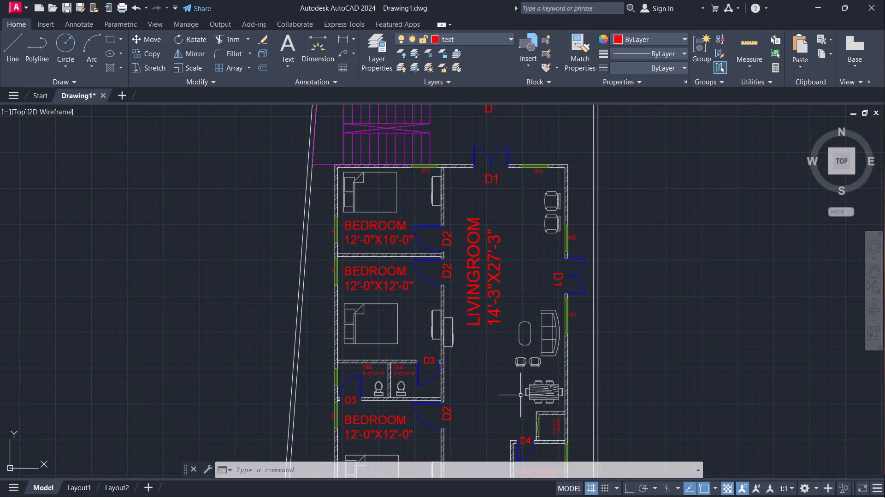
middle_drag(623, 297, 605, 266)
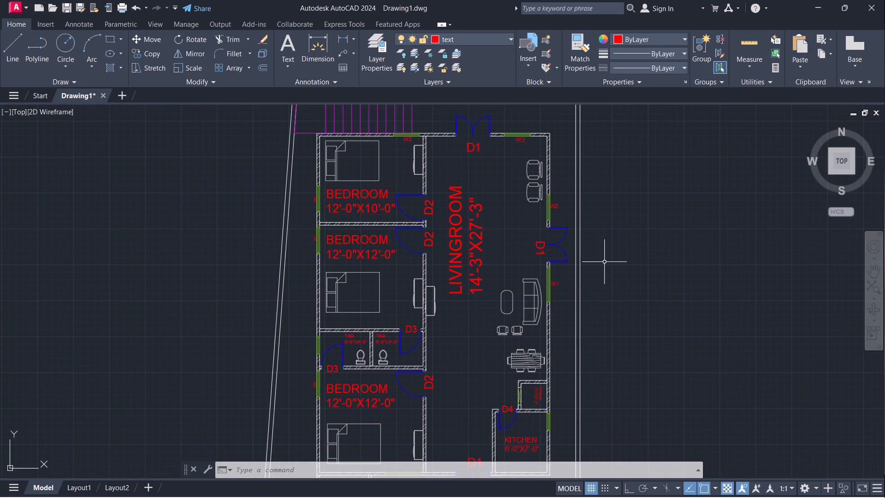
middle_drag(592, 379, 614, 291)
scroll(576, 332, up, 1)
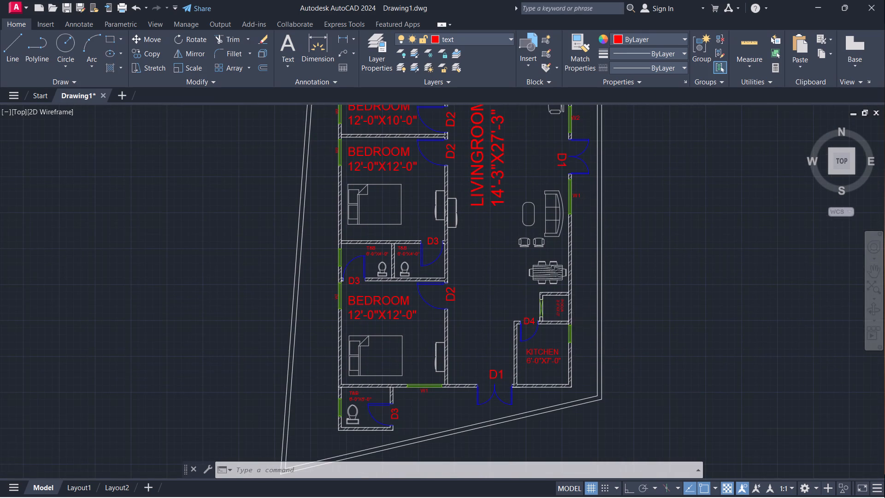
scroll(576, 332, up, 3)
text(MT)
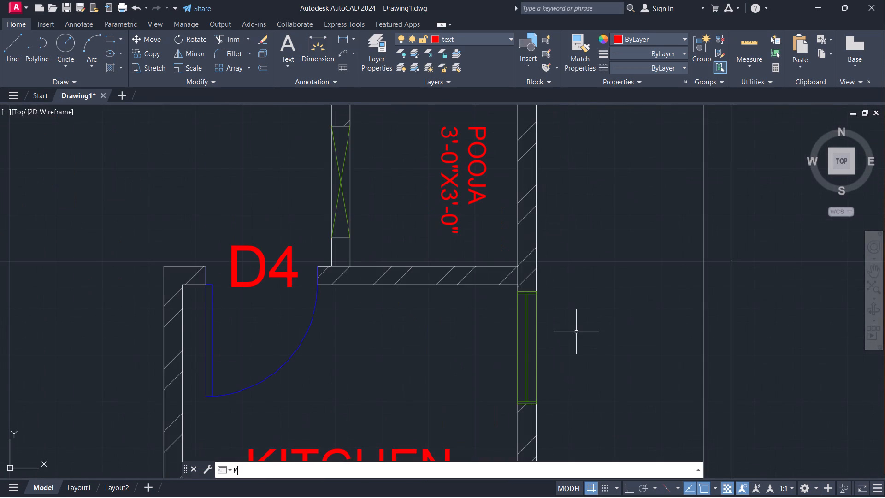
key(Return)
click(548, 344)
click(551, 323)
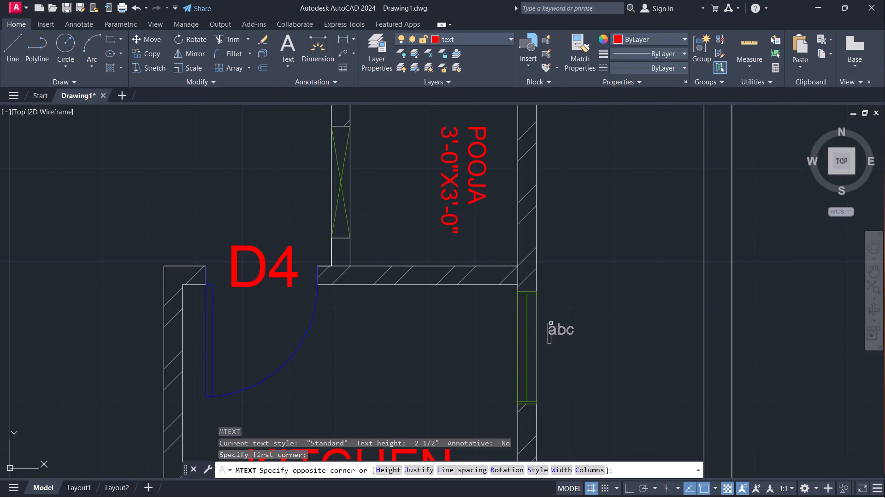
key(w)
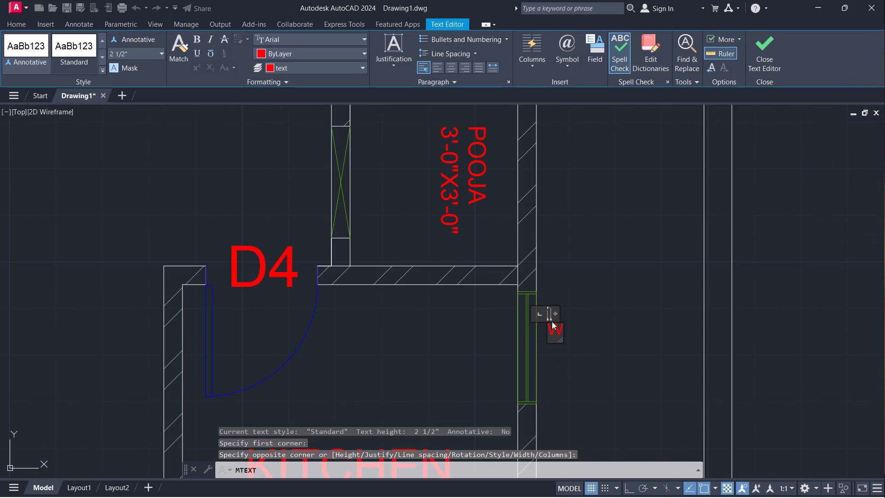
key(3)
key(Return)
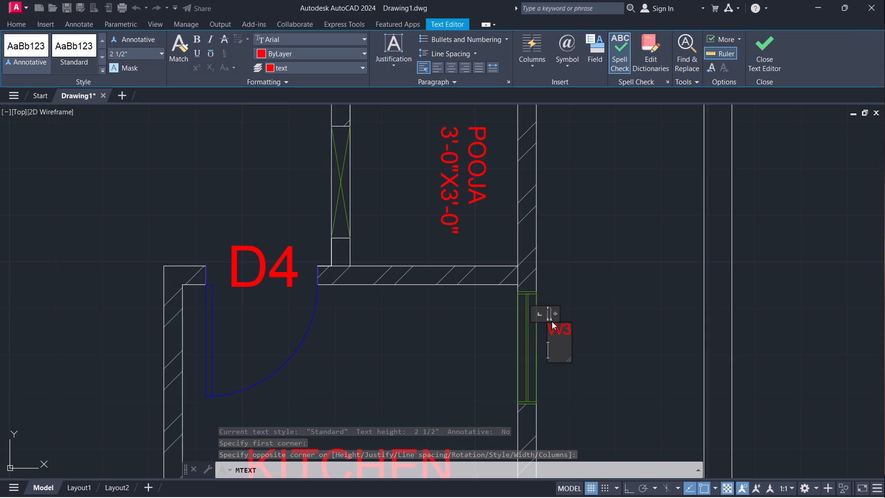
click(584, 324)
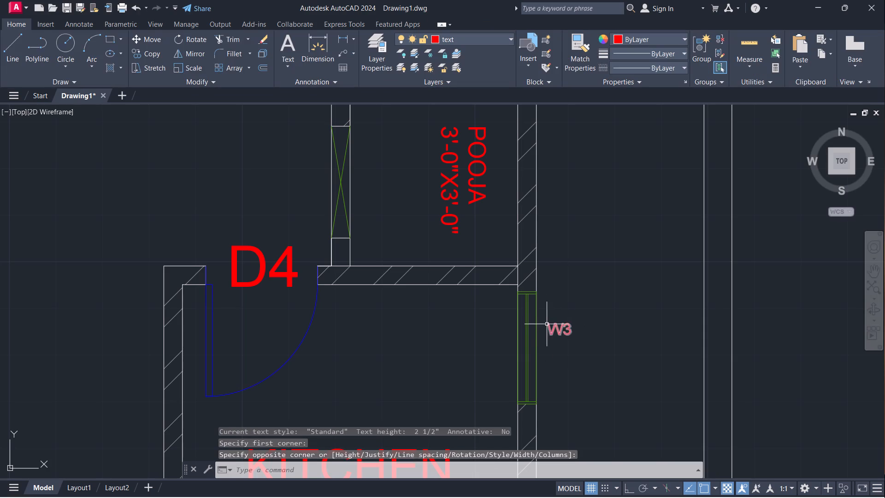
Scale up the W3 label beside the kitchen's east window to about 1.3 times its size.
click(547, 324)
text(SC)
key(Return)
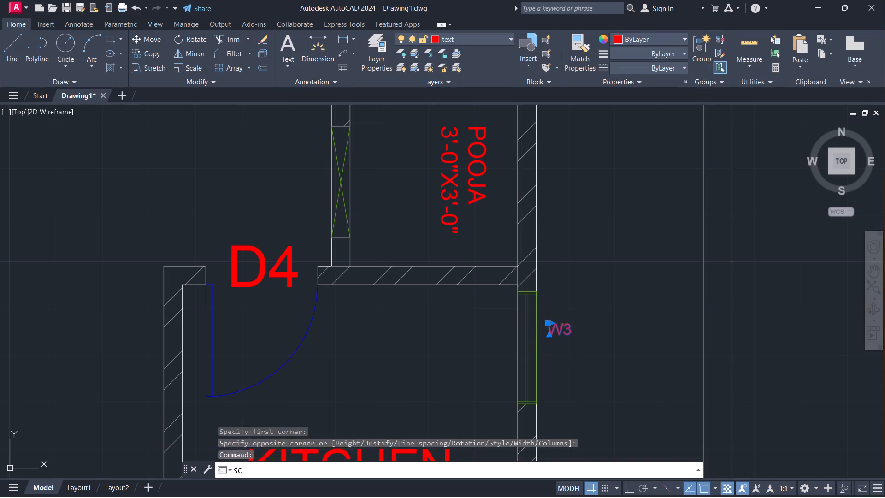
click(546, 324)
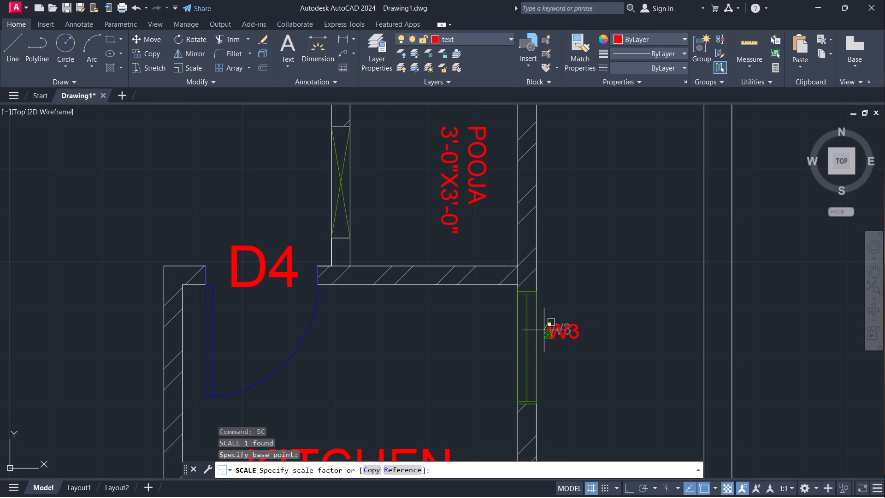
click(544, 330)
Scale down the W3 label beside the kitchen's east window to about 0.6 times its size.
scroll(575, 332, down, 3)
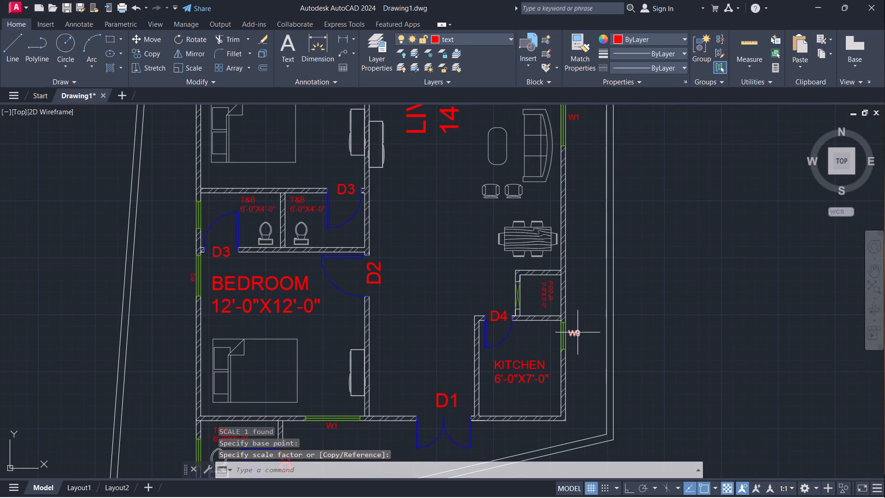
click(578, 334)
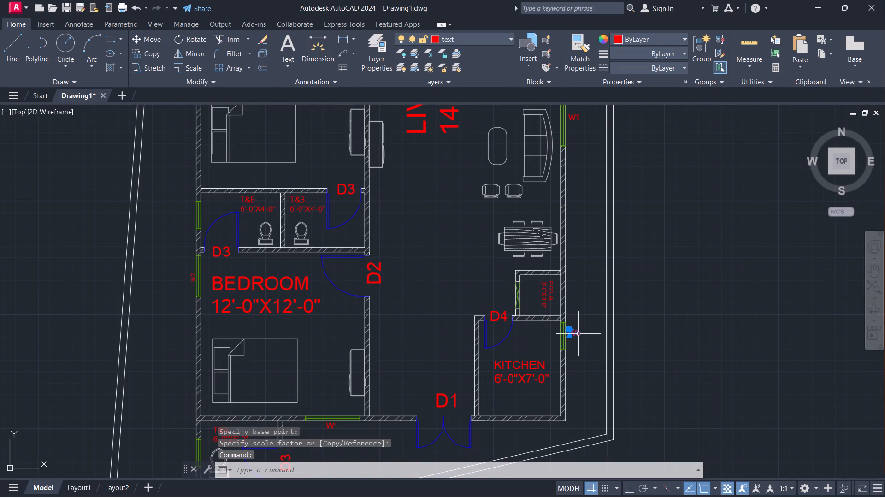
text(SC)
key(Return)
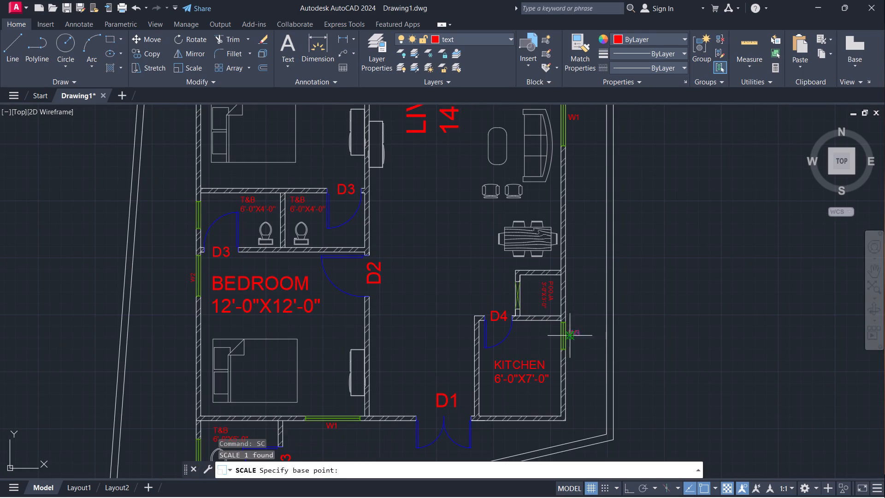
scroll(565, 337, up, 3)
click(576, 317)
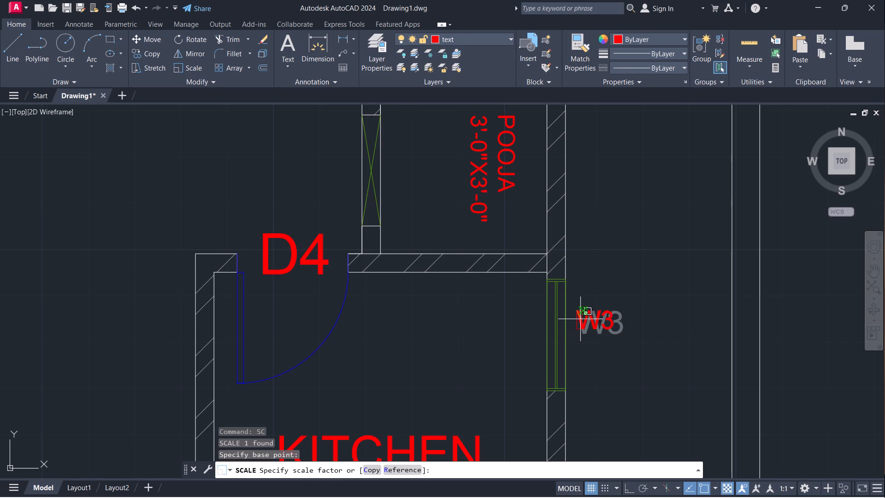
click(581, 320)
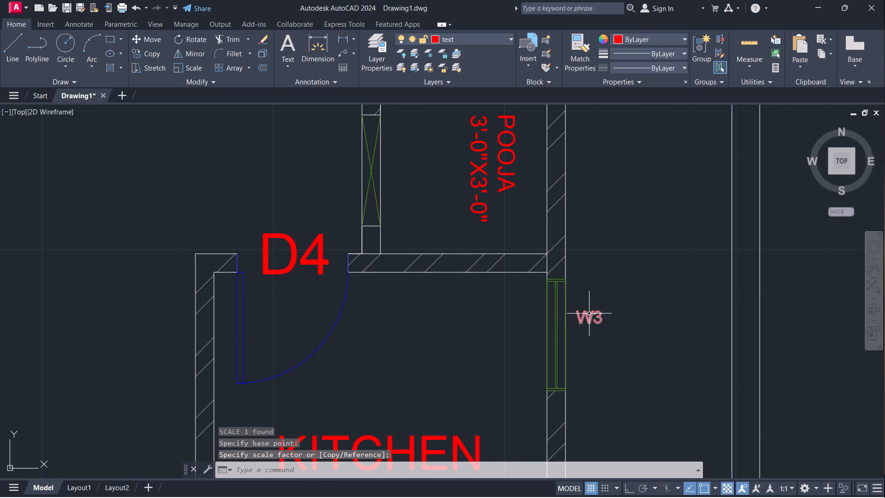
Scale up the W3 label beside the kitchen's east window to about 1.6 times its size.
scroll(601, 318, down, 2)
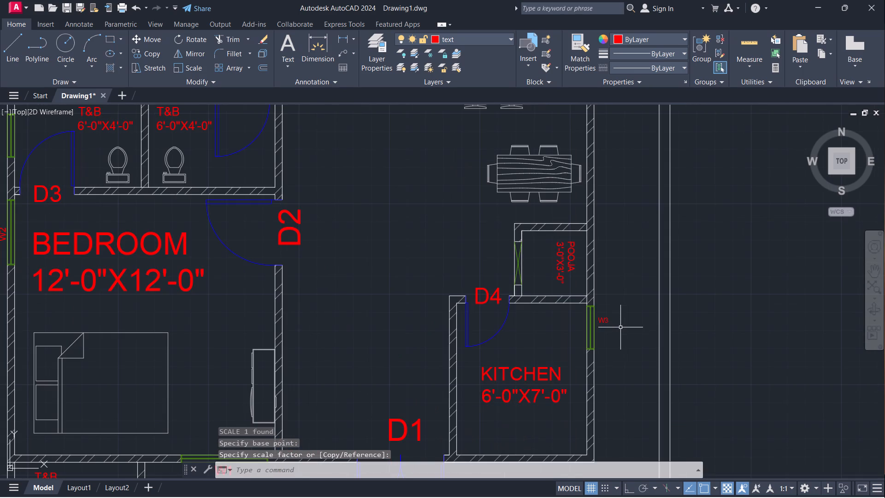
scroll(621, 329, down, 1)
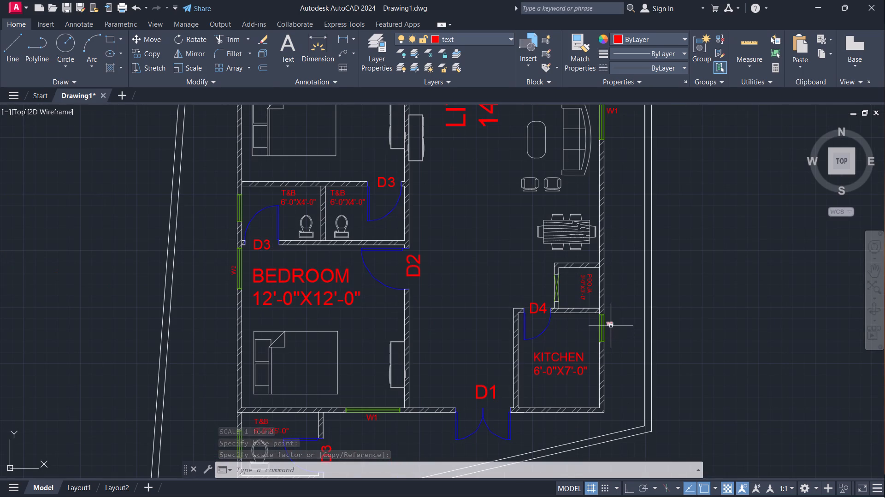
click(611, 326)
scroll(615, 333, up, 3)
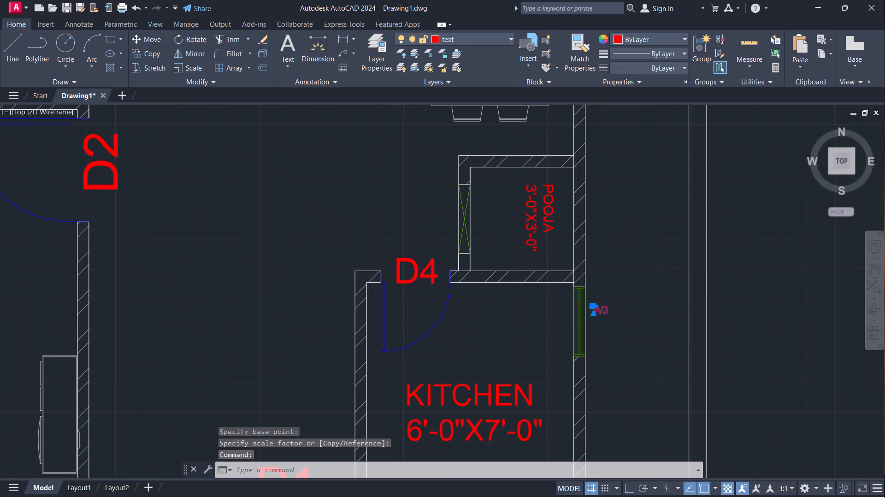
text(SC)
key(Return)
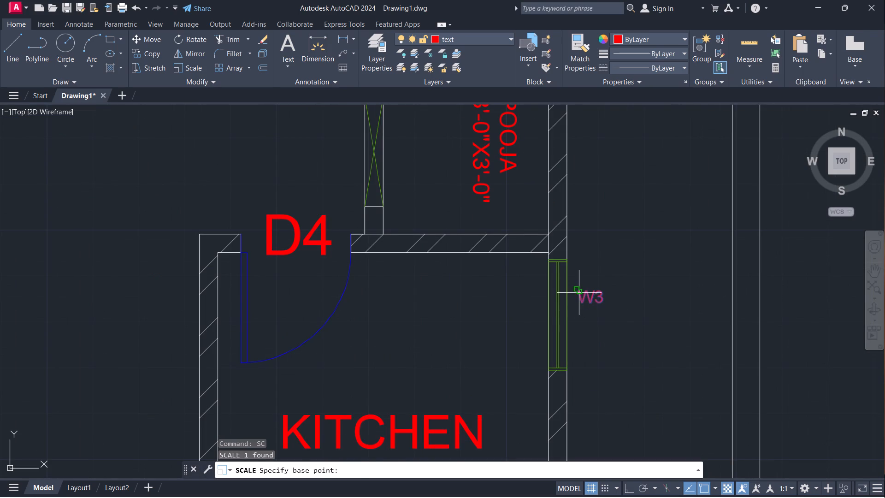
click(578, 292)
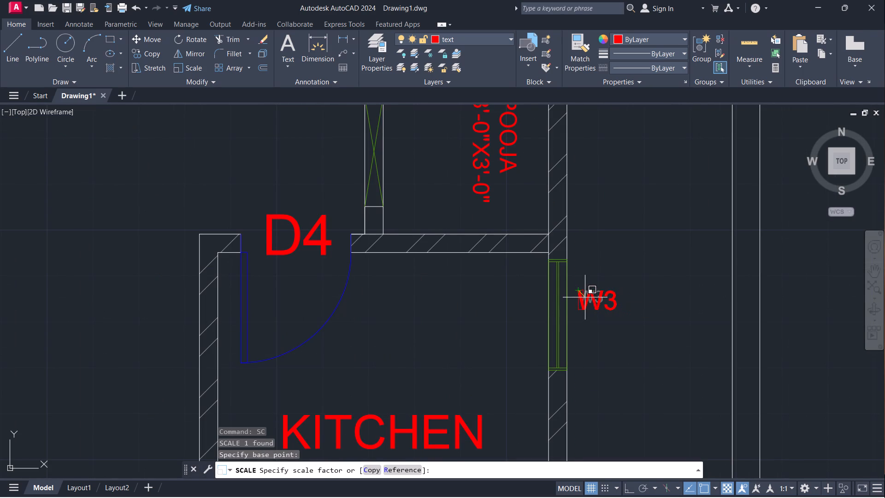
click(585, 297)
Copy the kitchen's W3 label to just outside the west window of the 6'-0"X5'-0" T&B.
scroll(627, 308, down, 3)
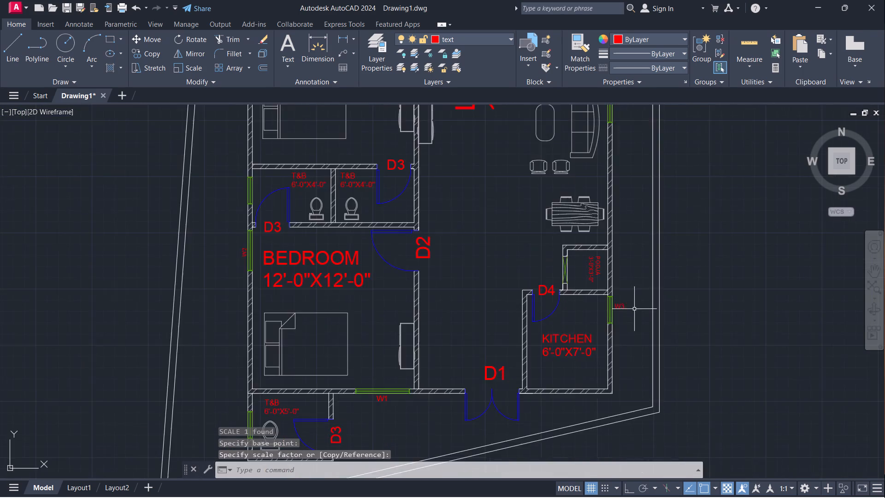
scroll(635, 311, down, 1)
middle_drag(634, 326, 590, 352)
scroll(578, 336, up, 3)
click(584, 331)
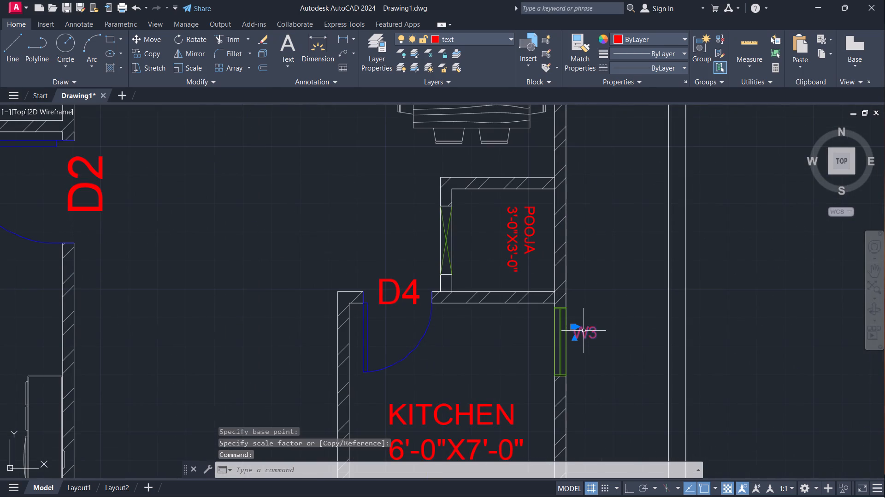
text(CO)
key(Return)
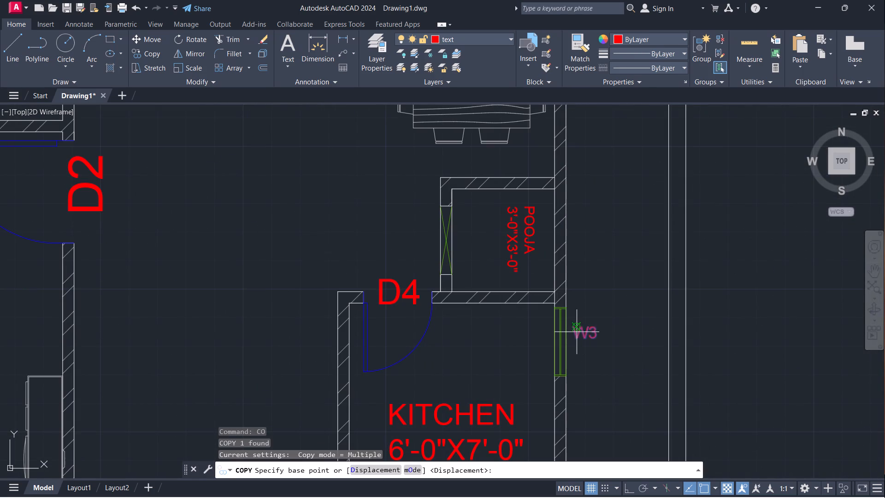
drag(576, 328, 570, 330)
scroll(490, 354, down, 3)
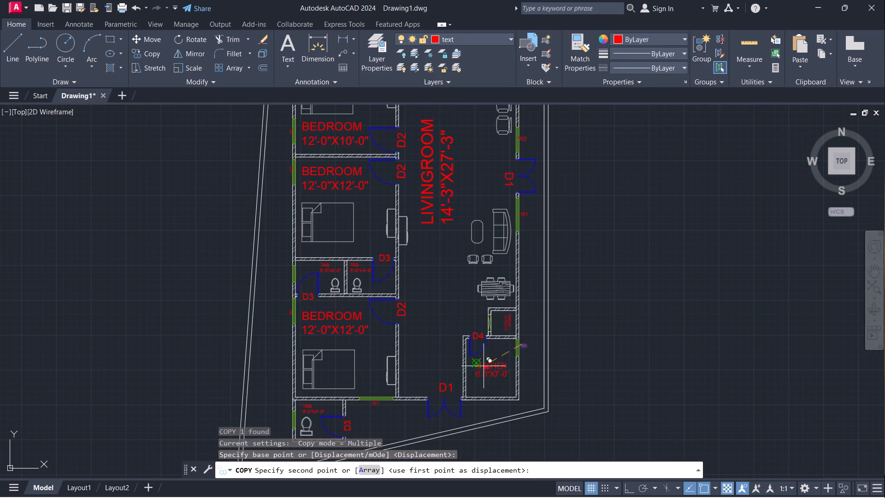
middle_drag(435, 352, 568, 305)
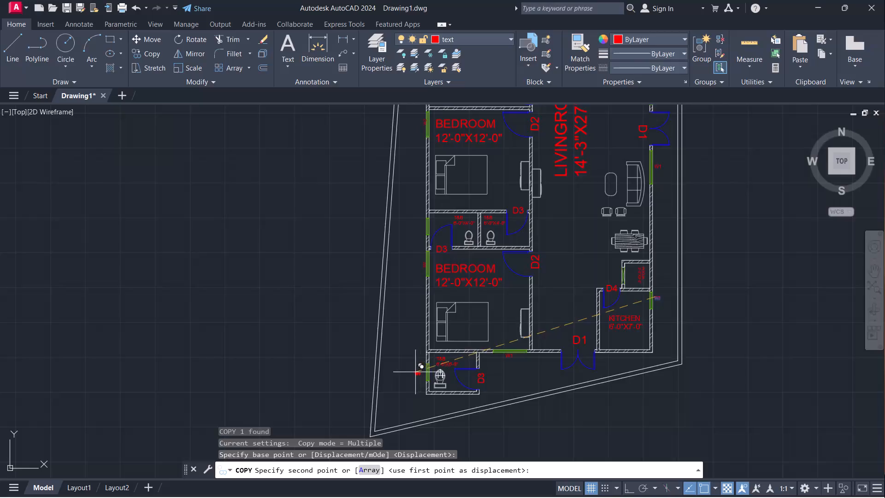
scroll(418, 373, up, 2)
click(420, 367)
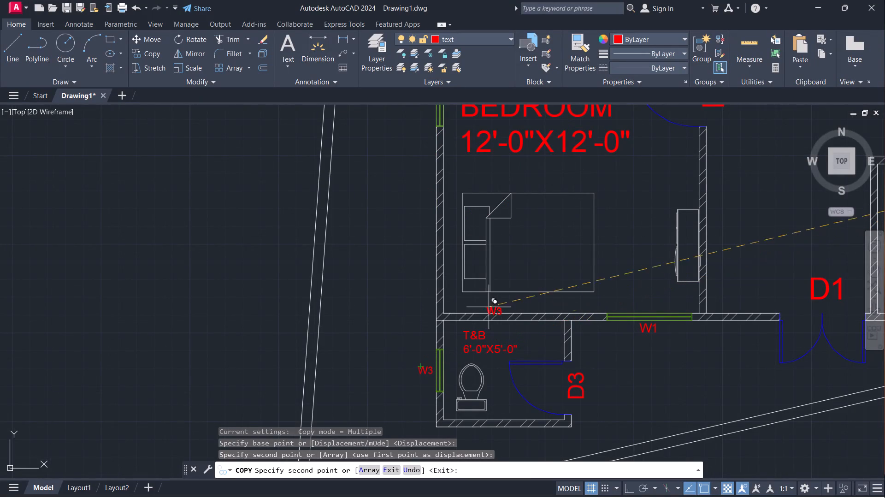
Place another W3 copy just outside the west window of the western 6'-0"X4'-0" T&B and finish copying.
middle_drag(543, 277, 451, 497)
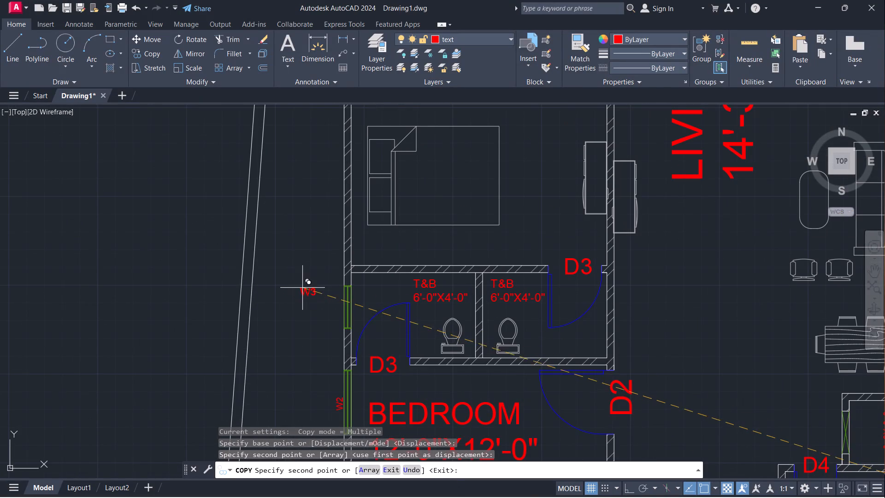
click(325, 301)
scroll(512, 249, down, 2)
scroll(564, 265, down, 1)
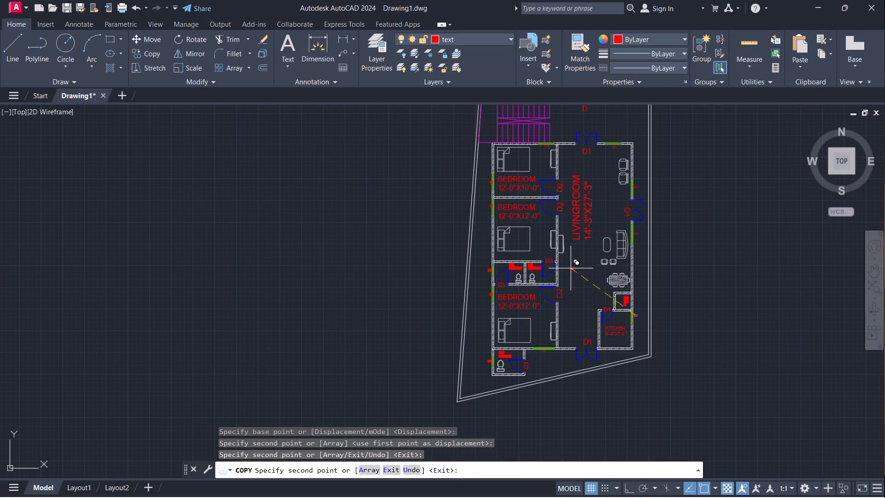
middle_drag(580, 263, 535, 308)
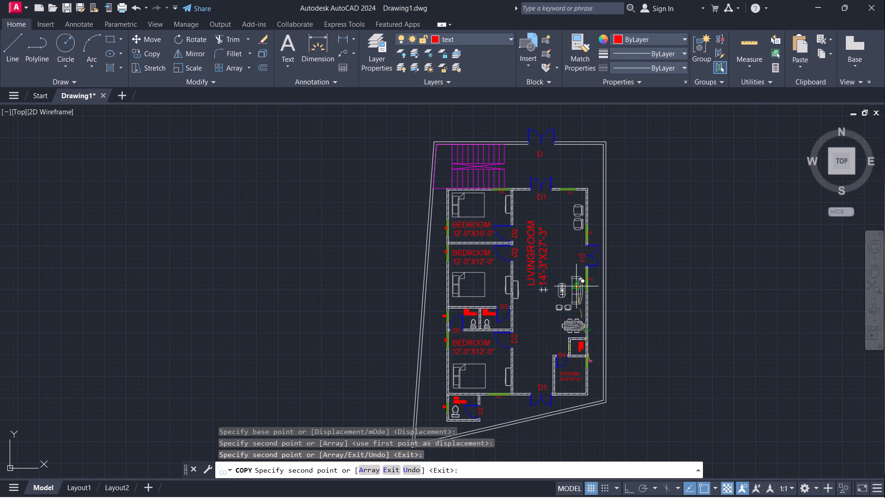
key(Escape)
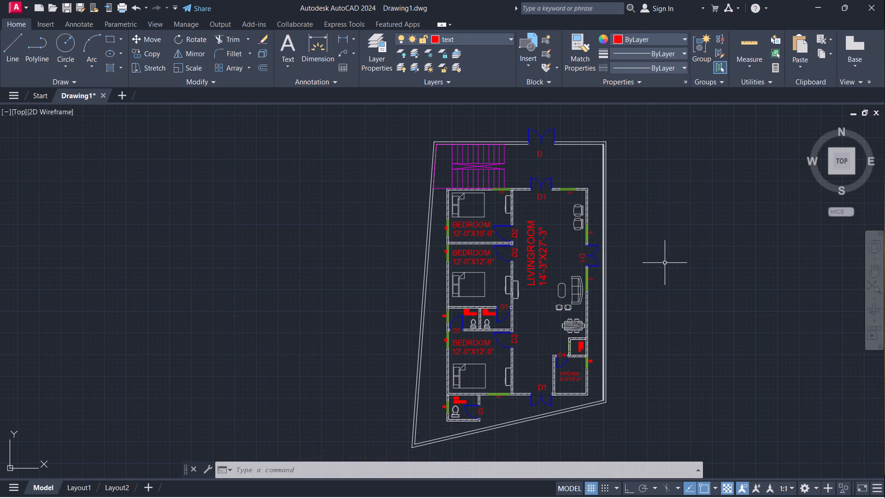
Review the whole floor plan, checking its room, door and window labels.
scroll(672, 265, down, 1)
middle_drag(672, 265, 519, 254)
scroll(510, 256, up, 1)
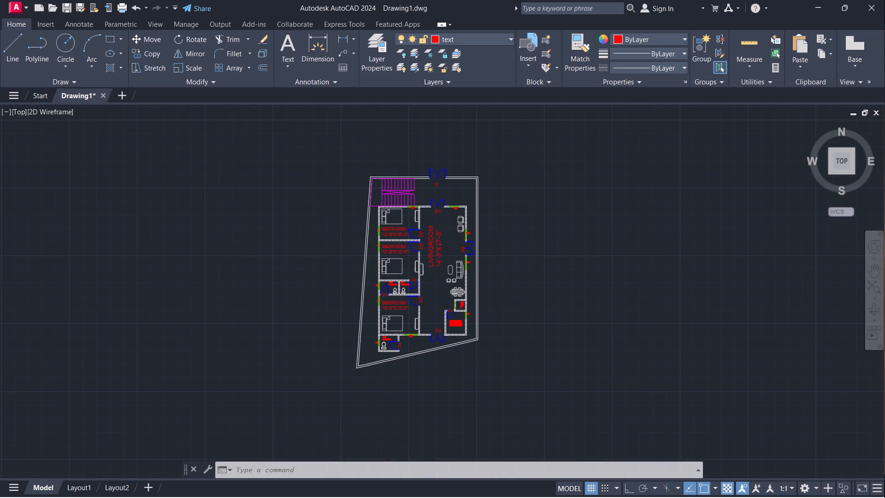
scroll(503, 279, up, 1)
middle_drag(468, 276, 468, 275)
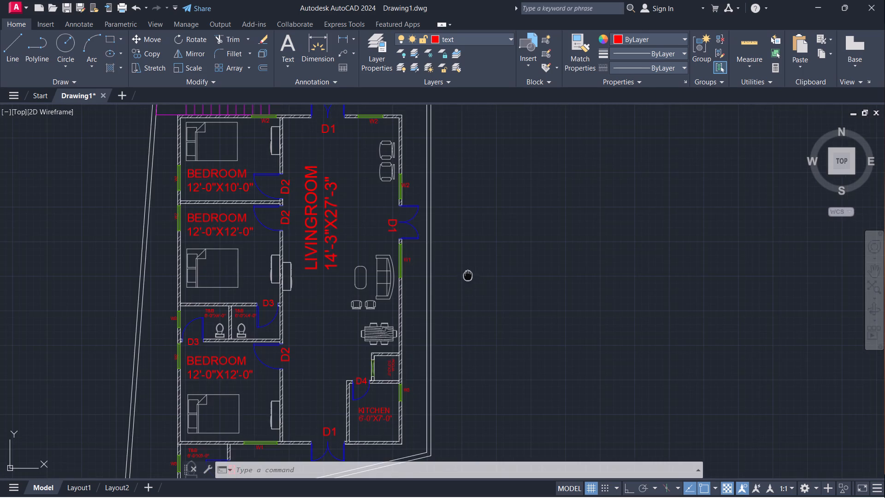
middle_drag(468, 275, 584, 286)
scroll(592, 297, down, 1)
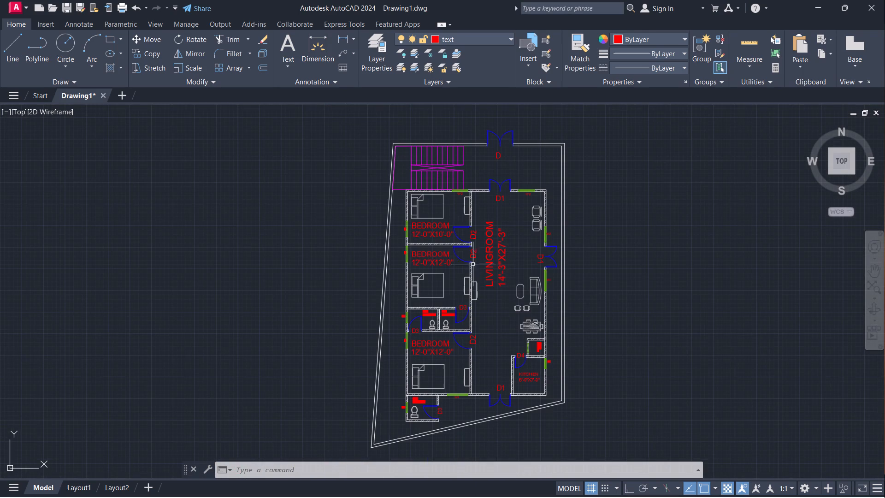
scroll(505, 210, up, 1)
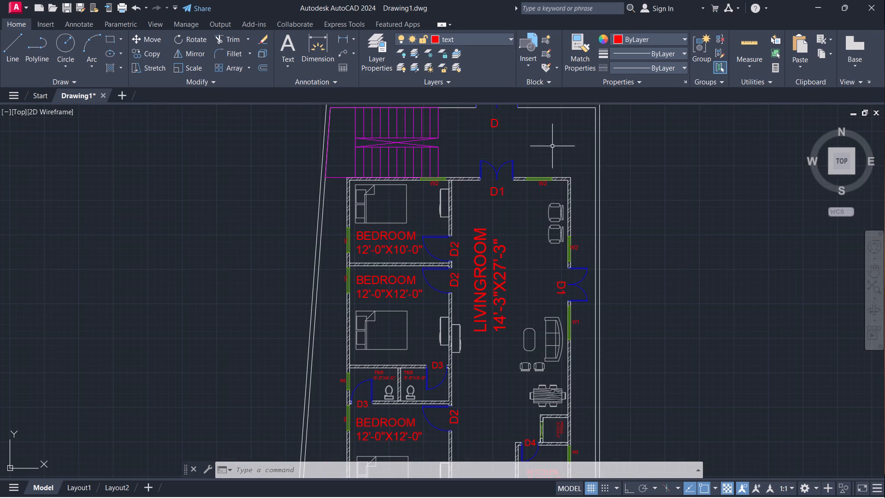
middle_drag(552, 145, 536, 205)
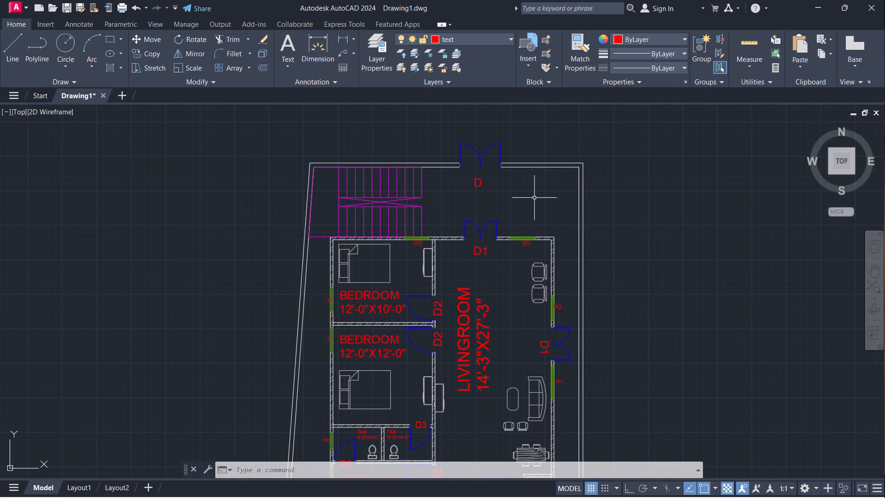
scroll(534, 197, down, 1)
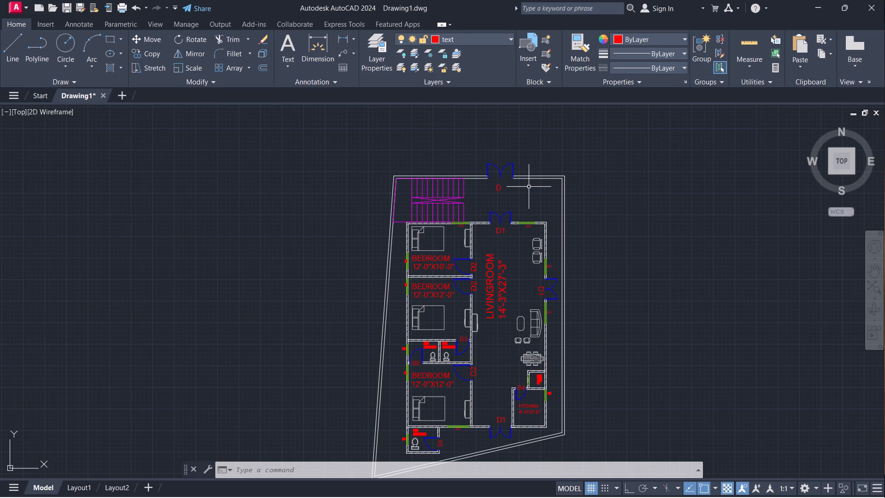
Create a layer named dimensions with colour 252 and make it the current layer.
click(387, 47)
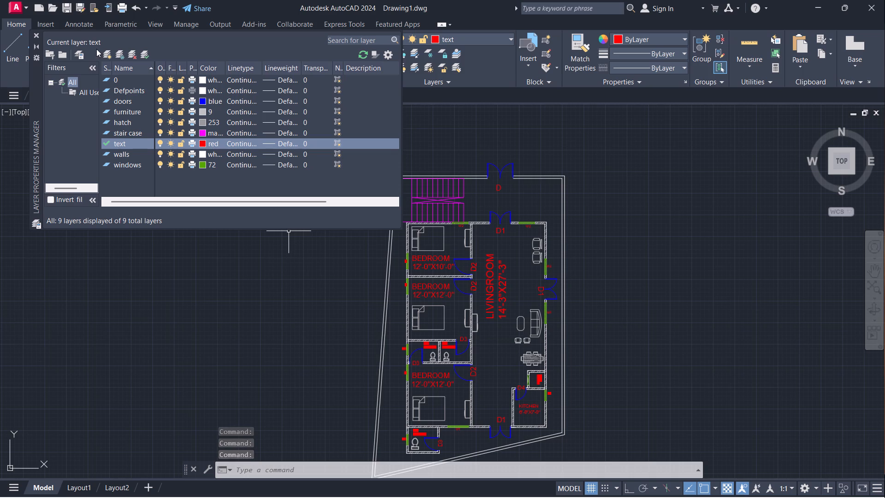
click(106, 56)
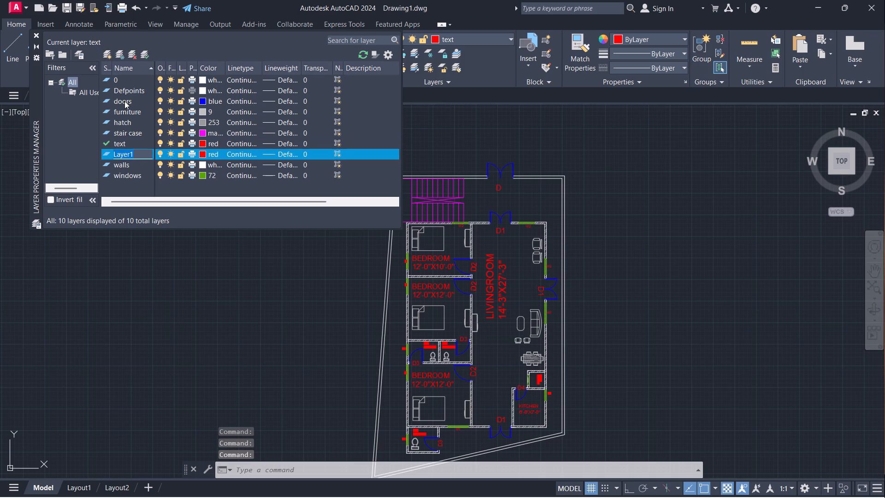
key(BackSpace)
text(DIMENSIO)
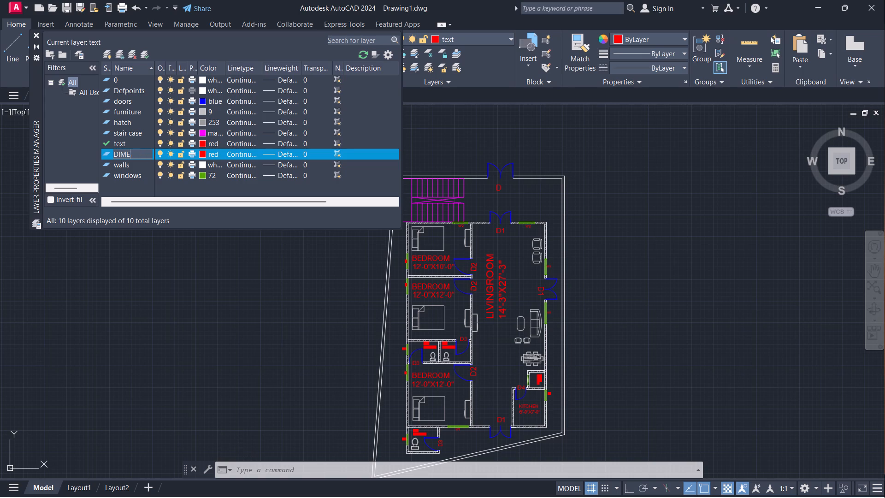
text(dimensions)
click(205, 153)
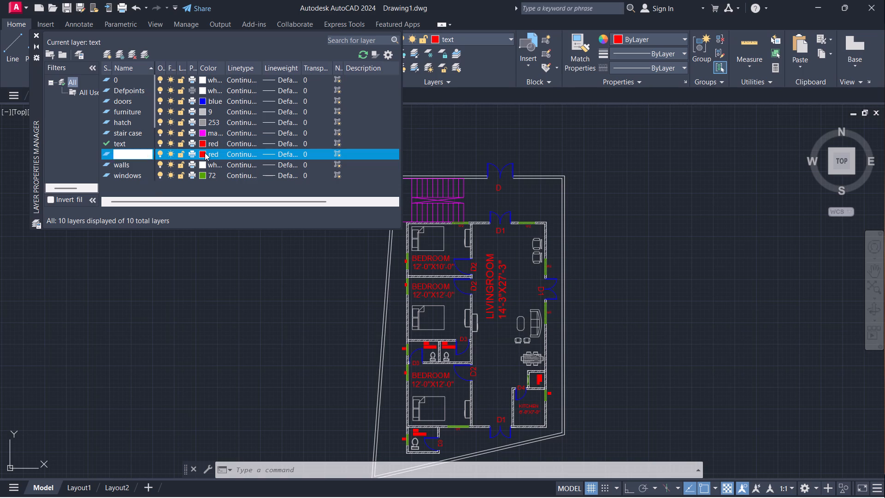
click(370, 296)
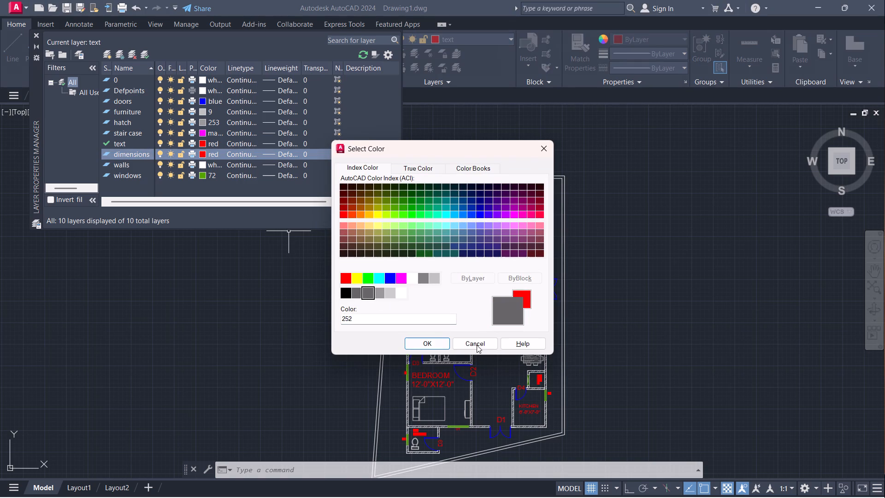
click(433, 345)
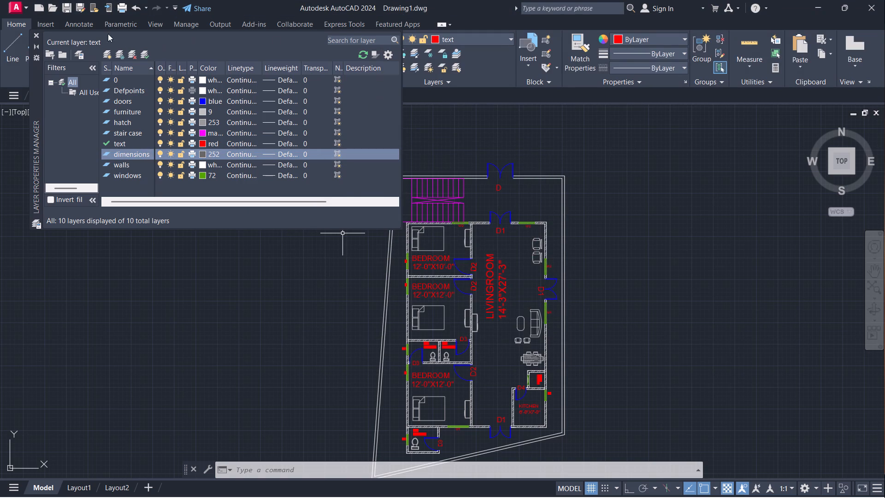
click(149, 58)
click(33, 35)
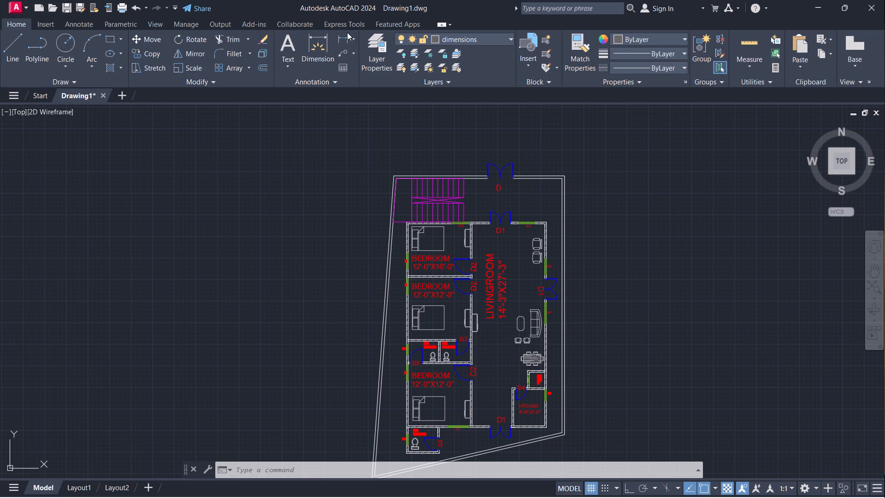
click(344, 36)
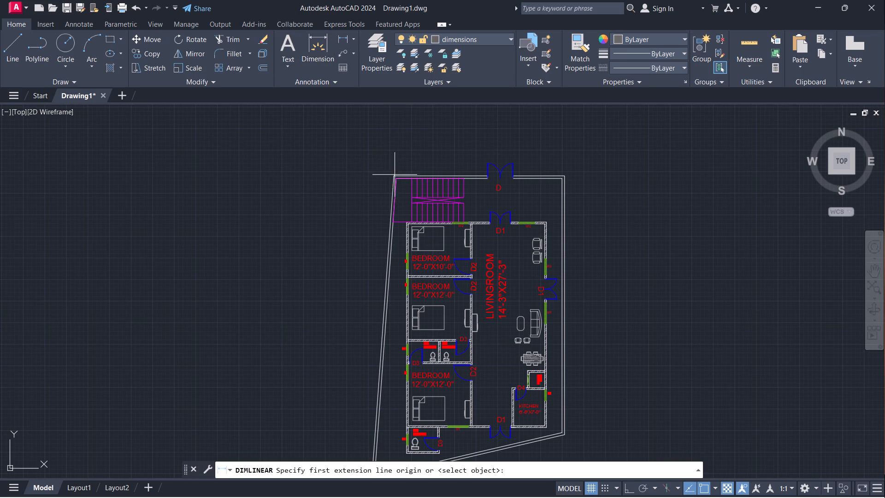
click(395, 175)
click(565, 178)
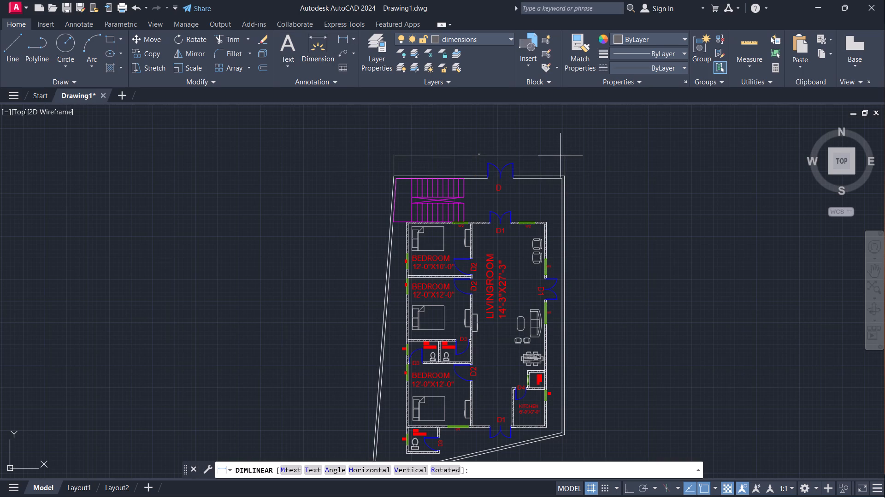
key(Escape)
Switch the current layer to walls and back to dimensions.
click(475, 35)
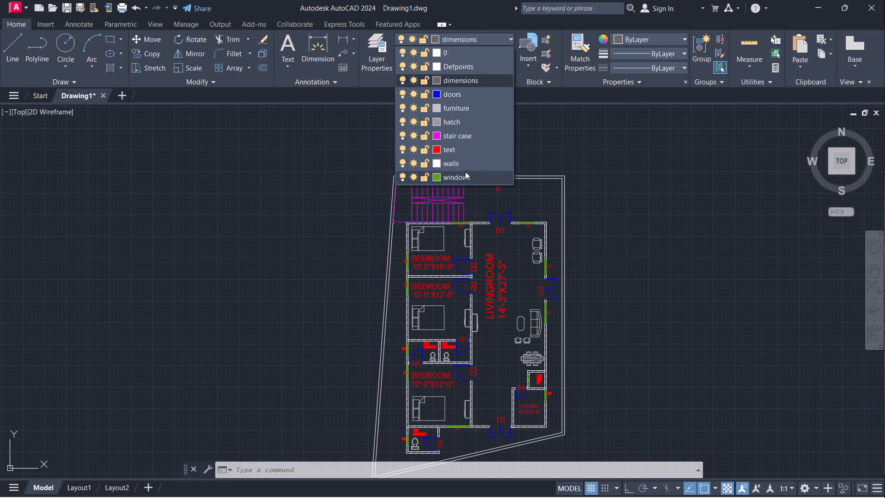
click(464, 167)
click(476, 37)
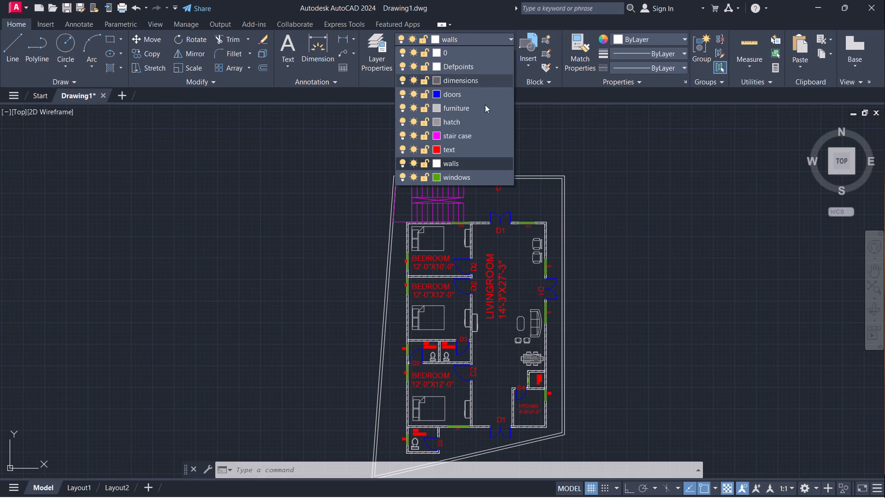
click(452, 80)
Change the dimensions layer's colour to white (index colour 7) and close the layer settings.
click(373, 44)
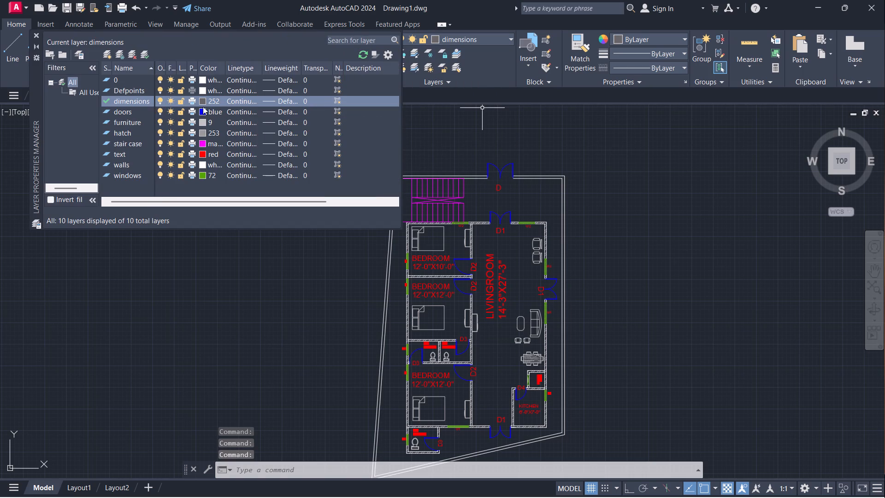
click(204, 100)
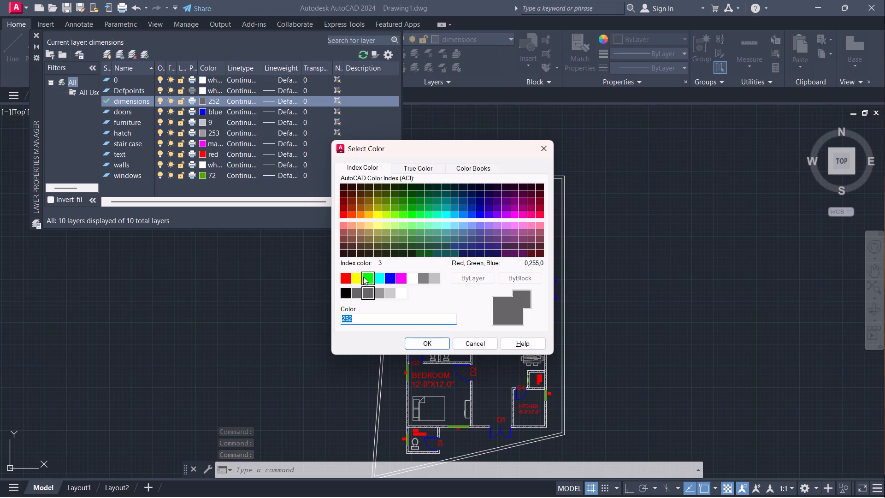
click(413, 280)
click(417, 342)
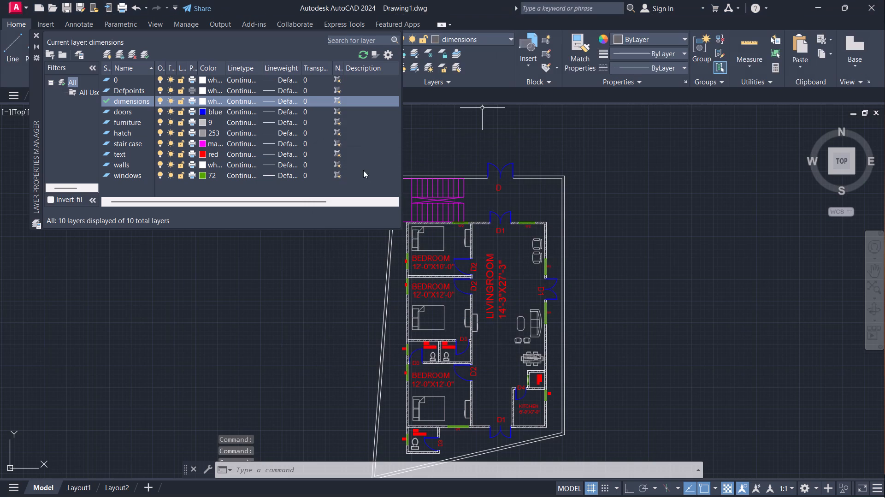
click(142, 52)
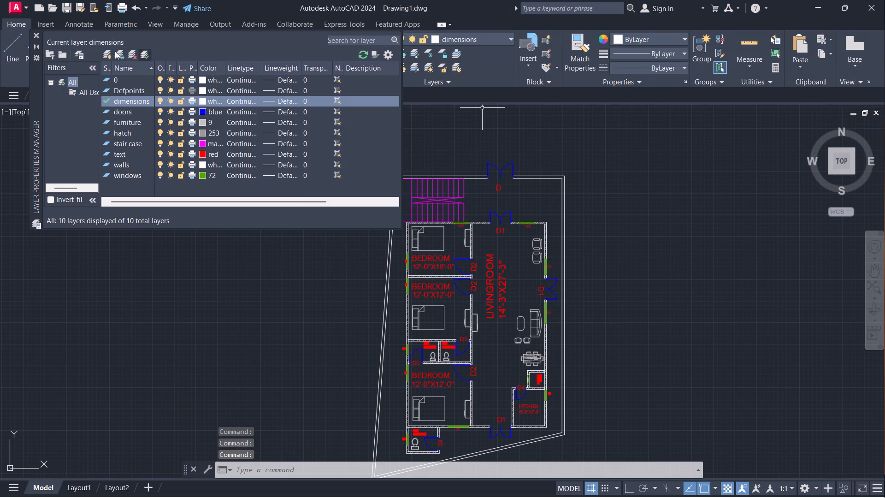
click(35, 33)
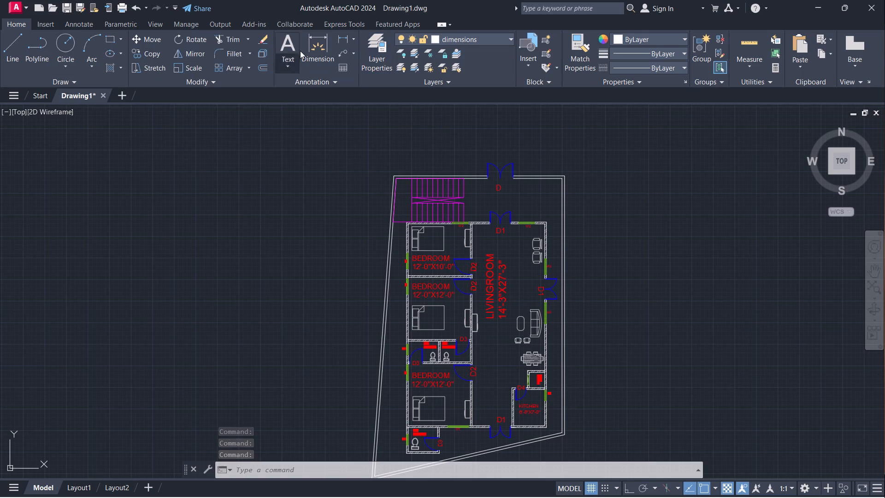
Add a linear dimension across the full outer width of the north boundary wall, placed just north of it.
click(342, 36)
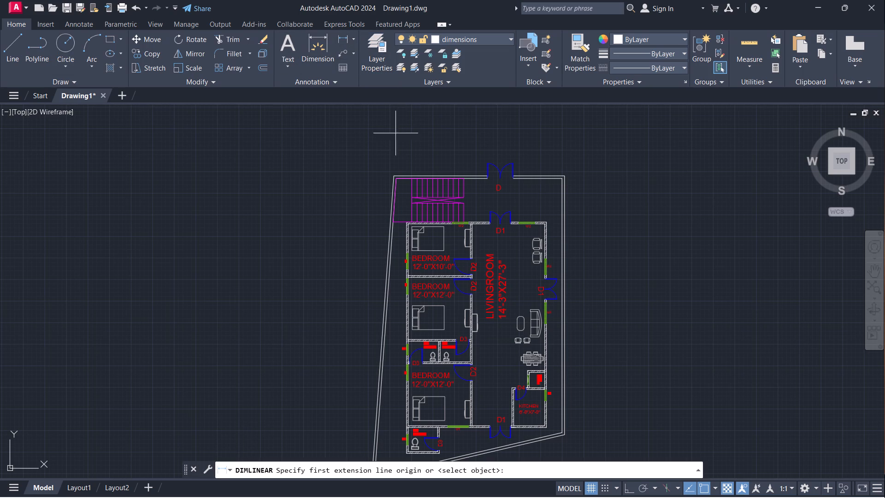
click(391, 174)
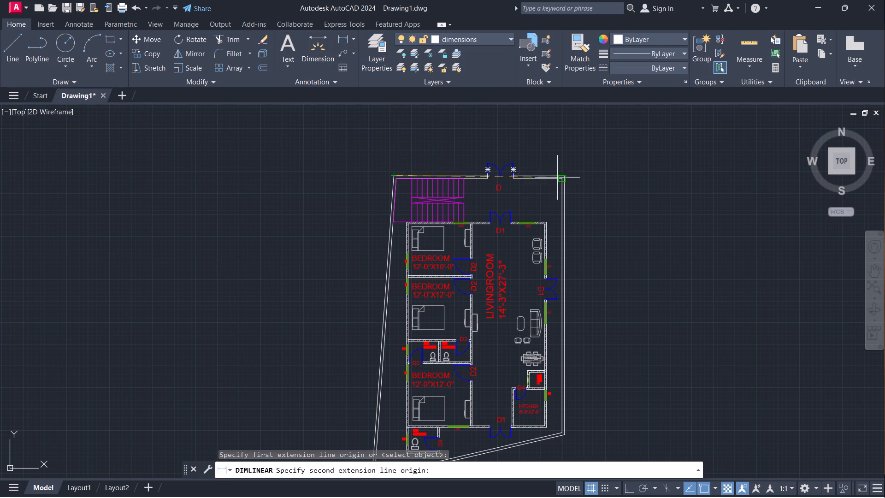
click(566, 178)
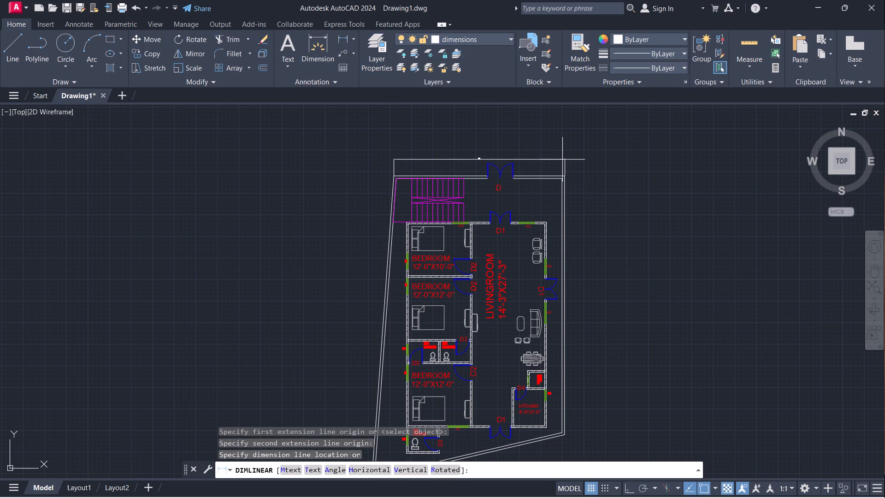
scroll(562, 160, up, 1)
click(562, 160)
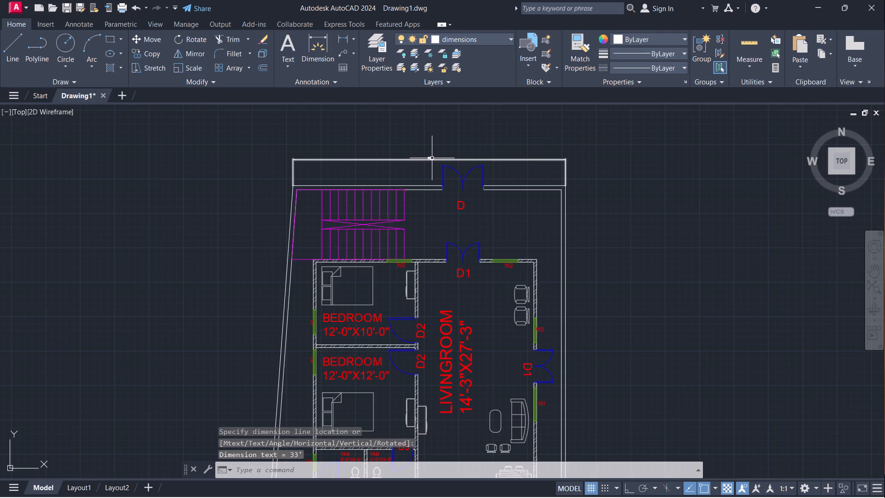
Set the text height of the ISO-25 dimension style to 1' and make that style current.
scroll(432, 158, up, 2)
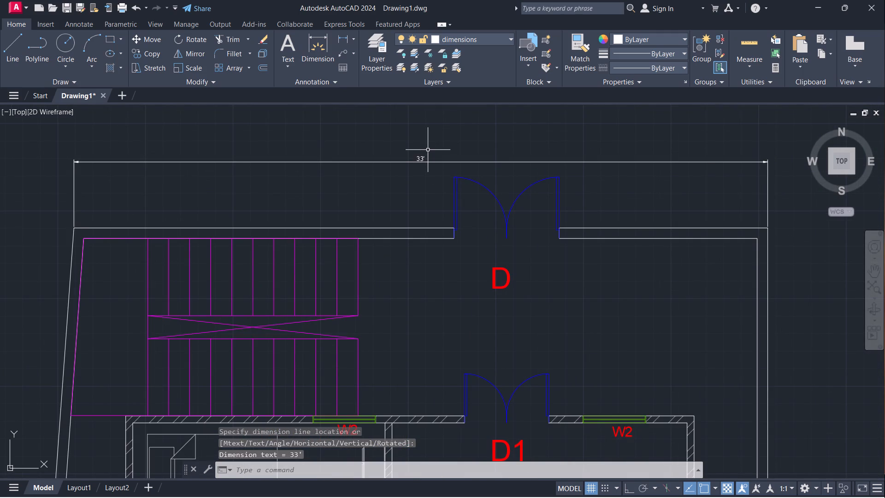
key(d)
key(Return)
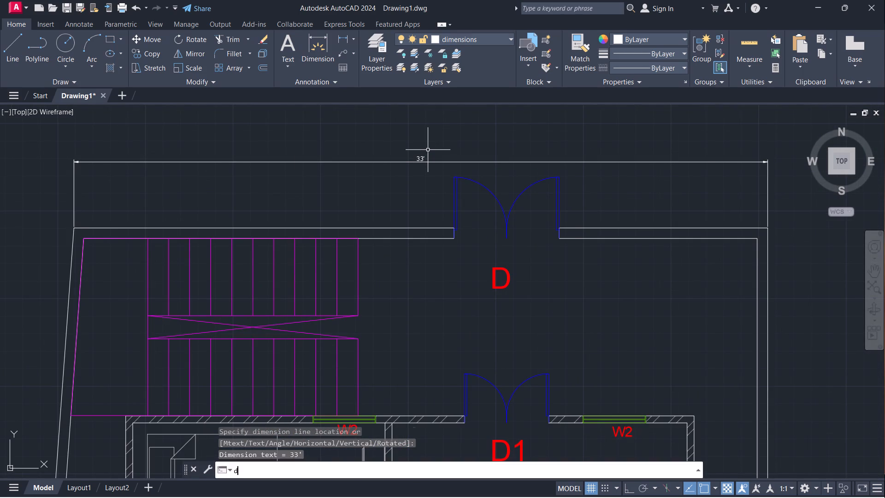
click(565, 227)
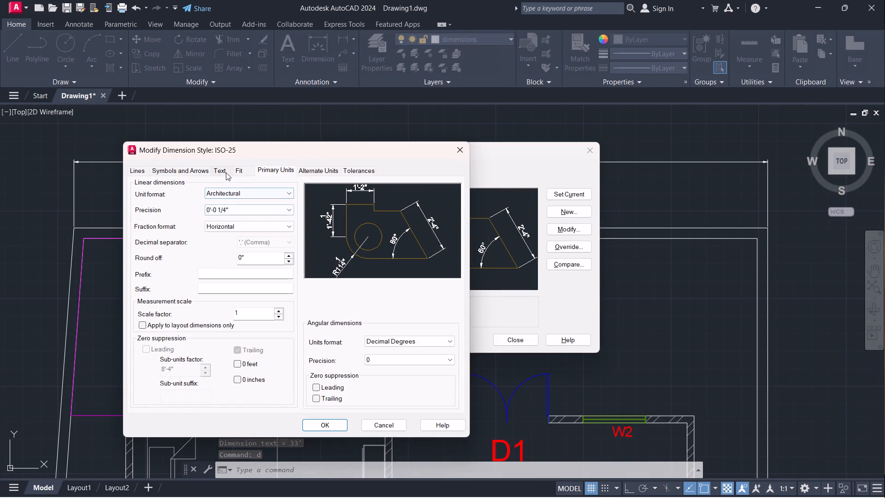
click(218, 172)
click(268, 249)
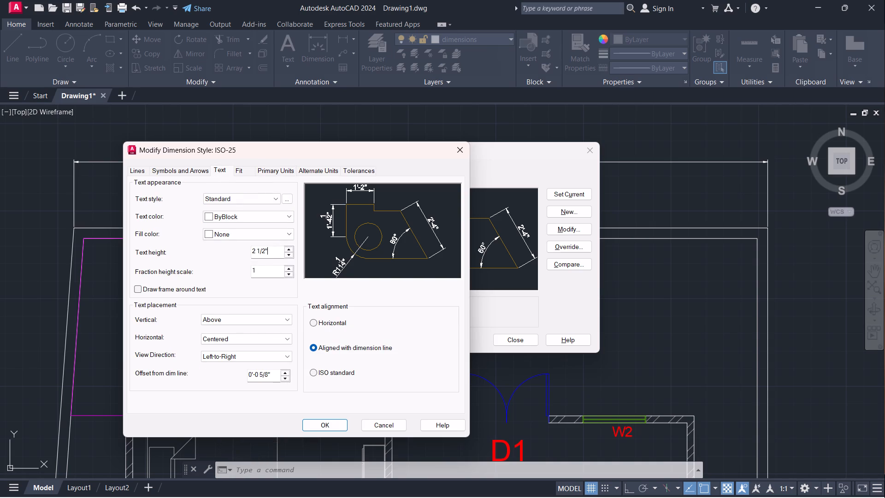
key(BackSpace)
key(BackSpace)
key(BackSpace)
key(BackSpace)
key(BackSpace)
key(BackSpace)
text(1')
key(Return)
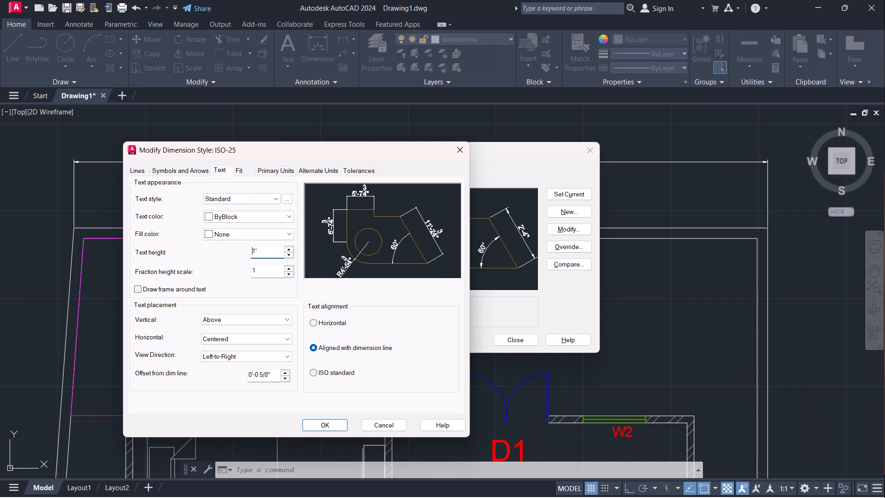
click(332, 425)
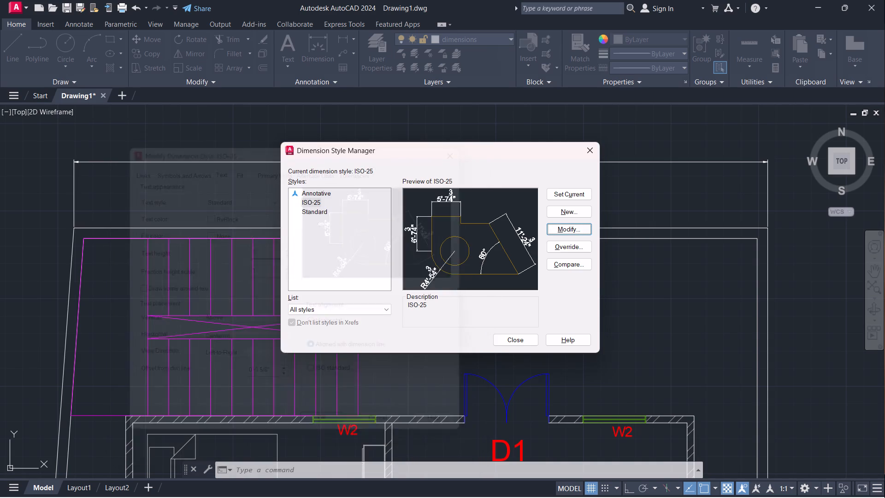
click(560, 193)
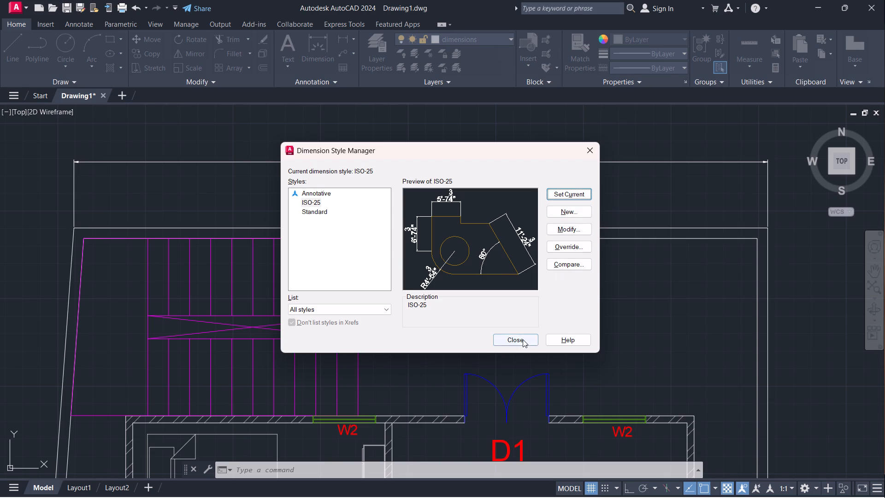
click(523, 340)
Add an aligned dimension along the slanted west boundary wall between its outer corners, placed outside the wall.
scroll(600, 238, down, 2)
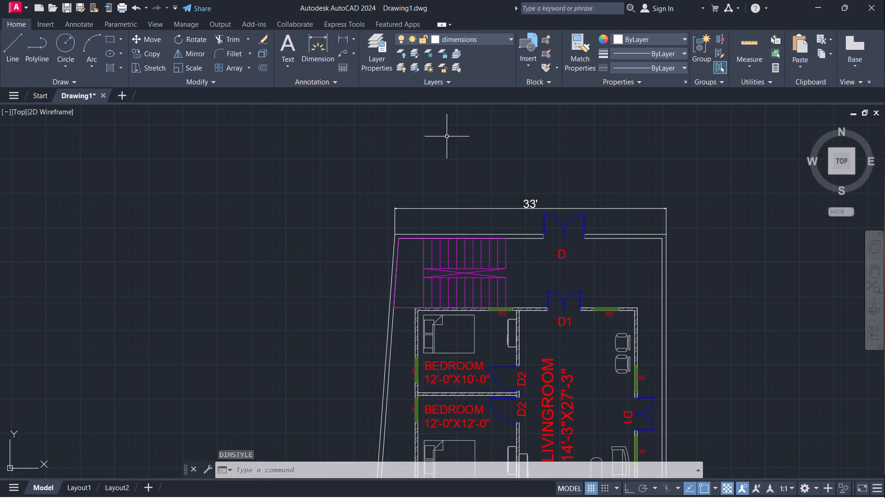
click(342, 37)
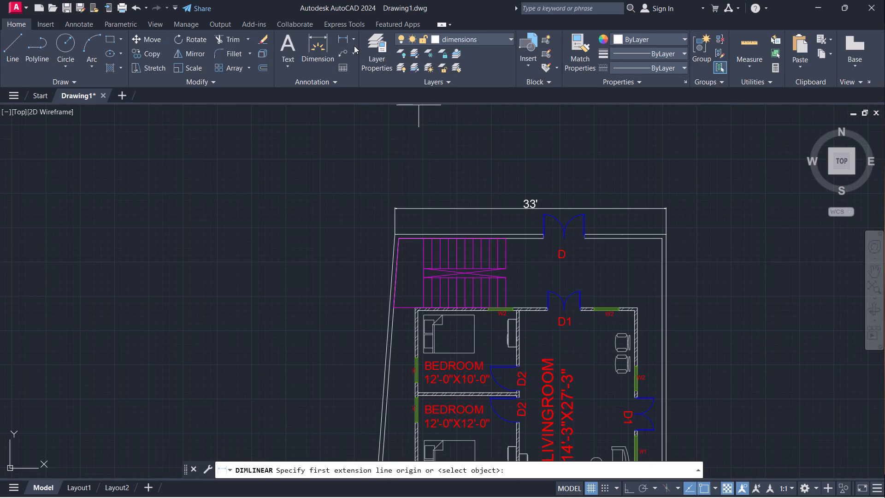
click(354, 37)
click(366, 78)
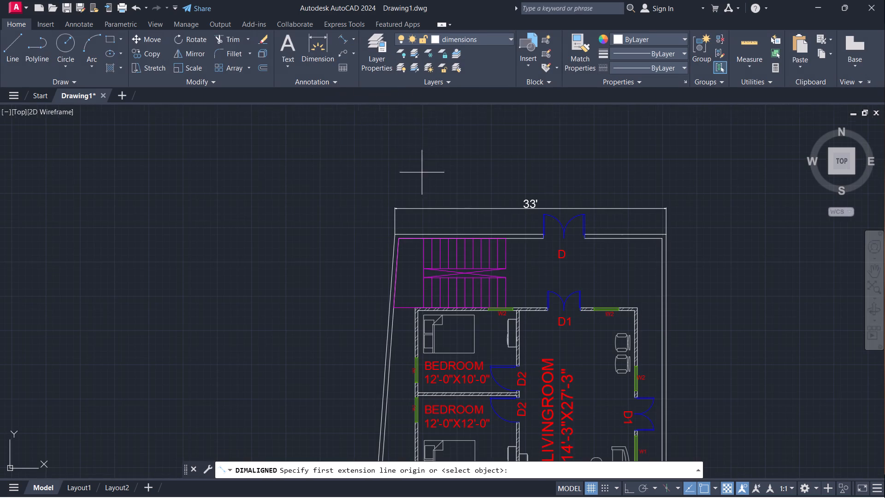
scroll(422, 172, down, 1)
middle_drag(420, 213, 406, 184)
scroll(396, 179, up, 4)
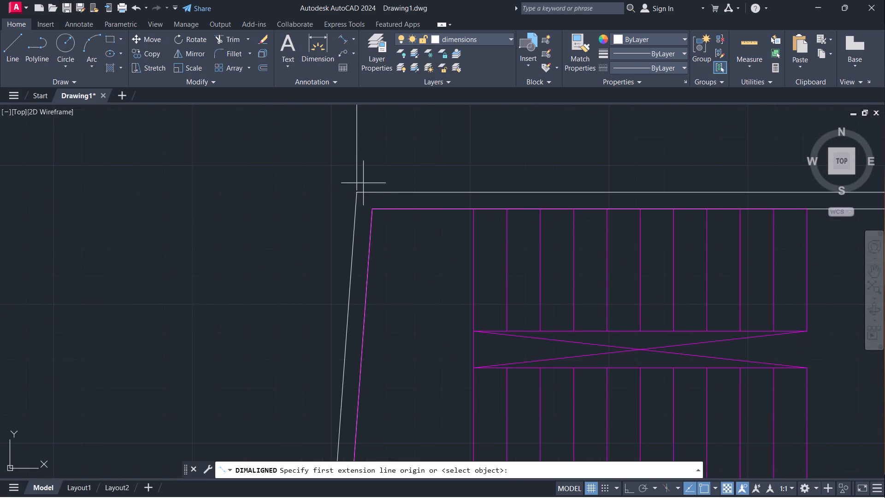
click(358, 193)
scroll(410, 150, down, 5)
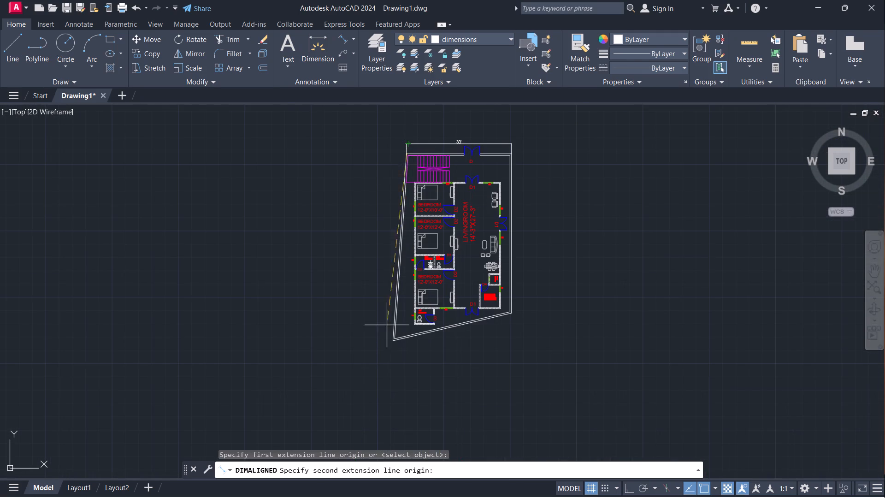
scroll(386, 344, up, 5)
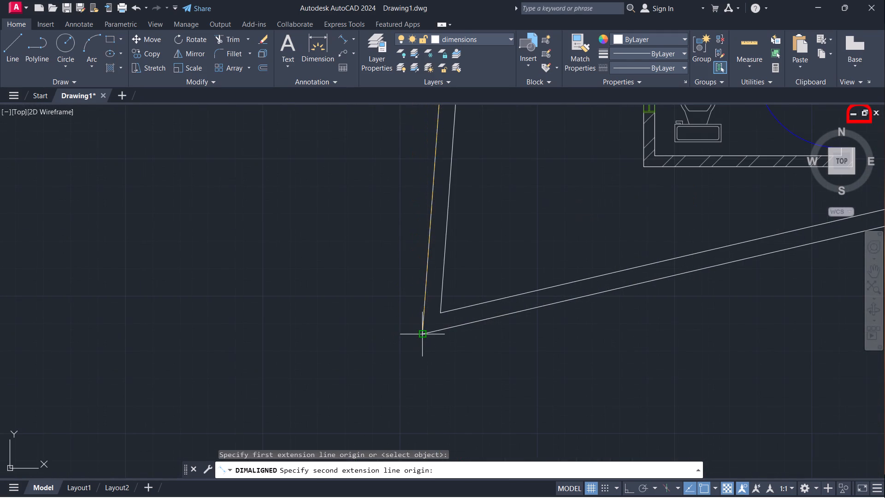
click(423, 336)
click(352, 321)
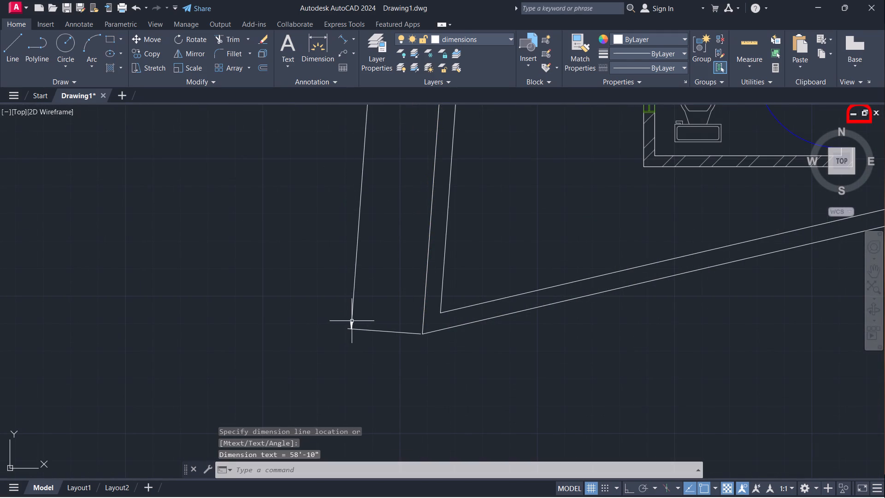
Add an aligned dimension along the slanted south boundary wall between its outer corners, placed outside the wall.
scroll(419, 279, down, 2)
middle_drag(454, 342, 219, 339)
scroll(292, 325, down, 1)
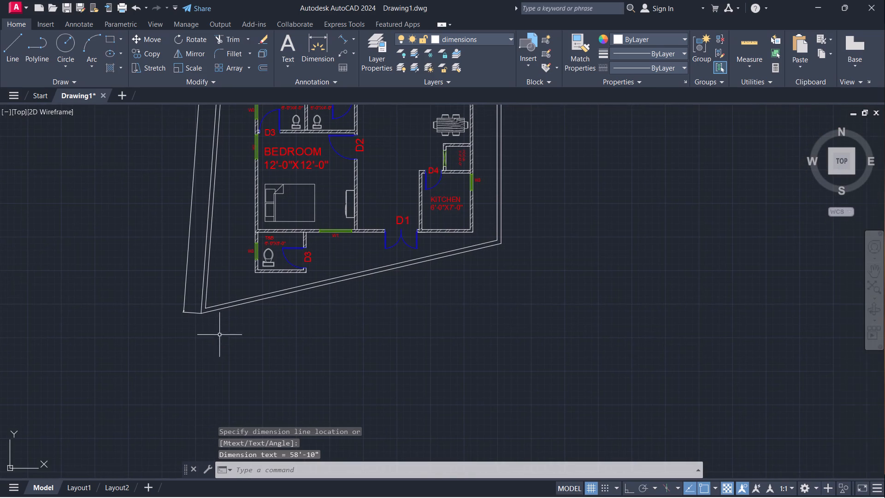
key(space)
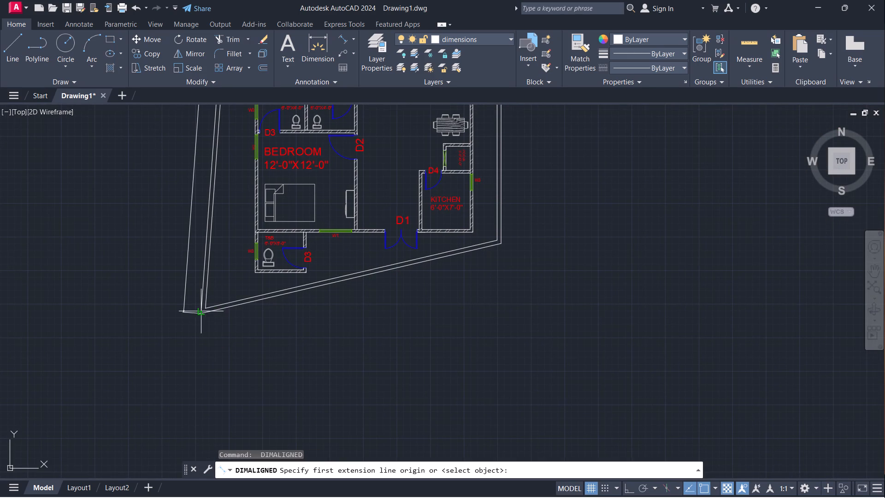
click(201, 319)
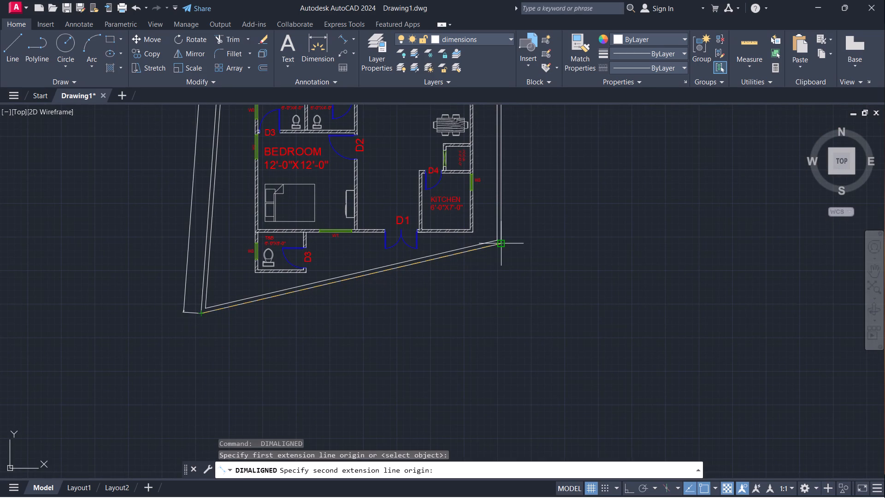
click(501, 243)
click(501, 281)
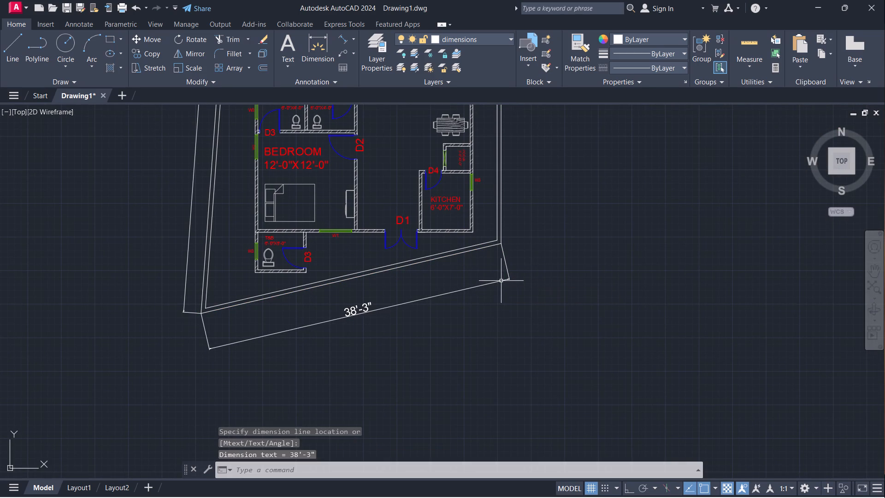
Add an aligned dimension from the southeast corner of the south T&B to the inner face of the slanted south boundary wall.
middle_drag(377, 286, 401, 326)
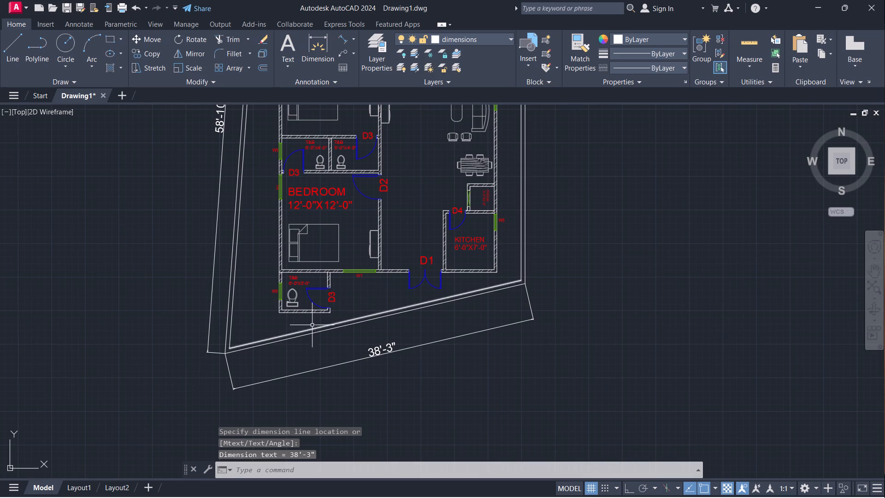
scroll(335, 323, up, 3)
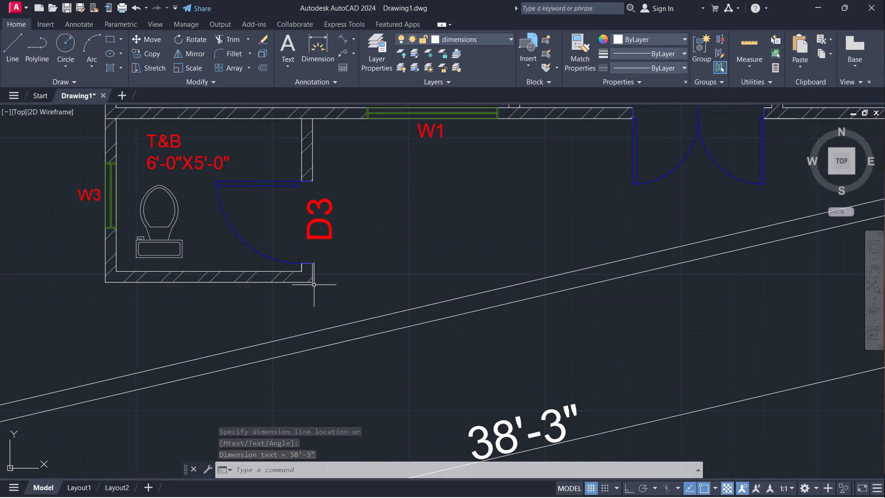
key(space)
click(313, 285)
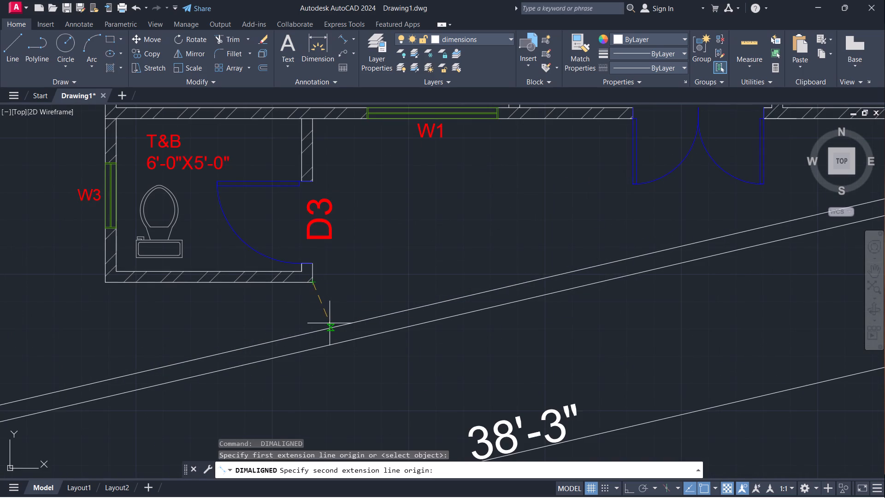
click(330, 323)
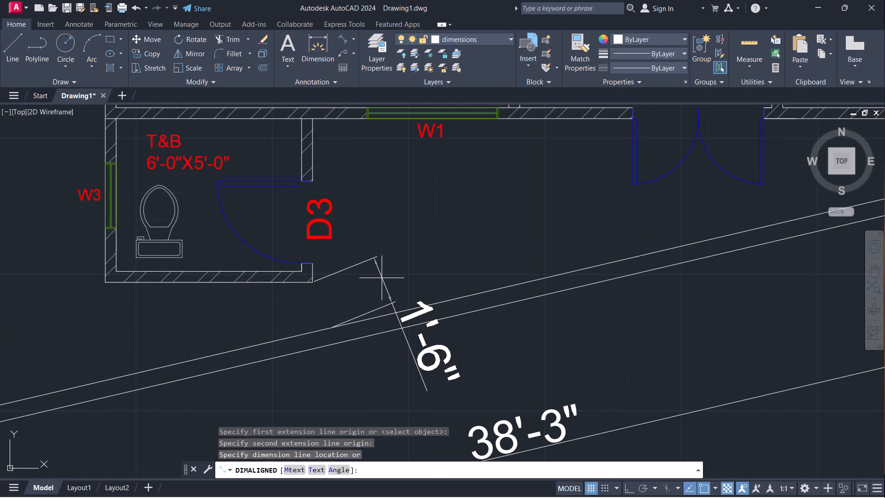
click(382, 278)
Add an aligned dimension from the kitchen's outer southeast corner to the inner face of the slanted south boundary wall.
scroll(455, 247, down, 3)
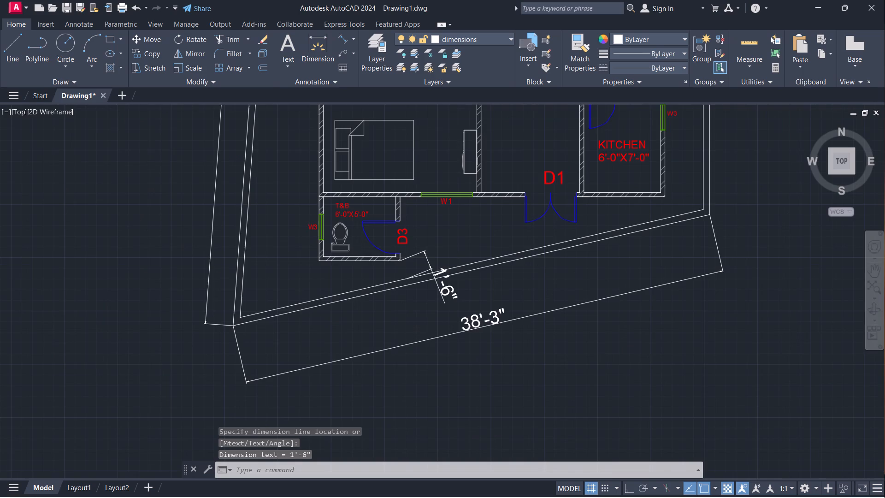
middle_drag(462, 243, 354, 297)
scroll(486, 273, up, 3)
key(space)
click(454, 259)
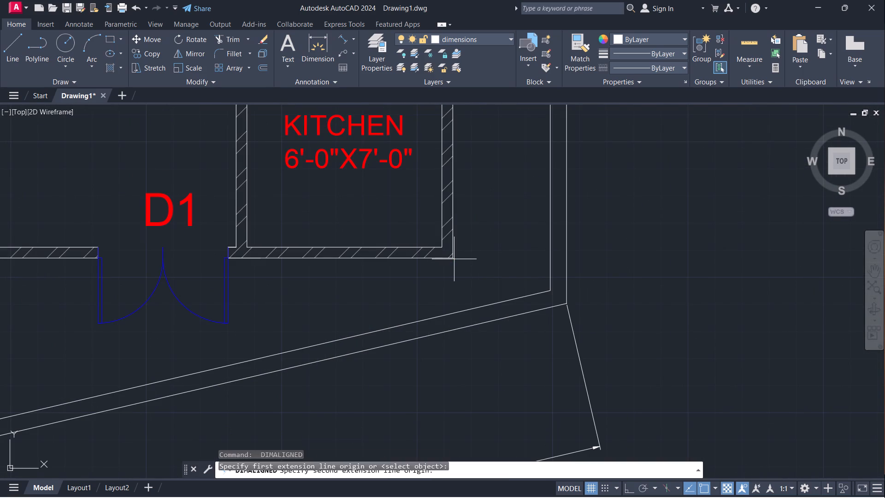
click(511, 297)
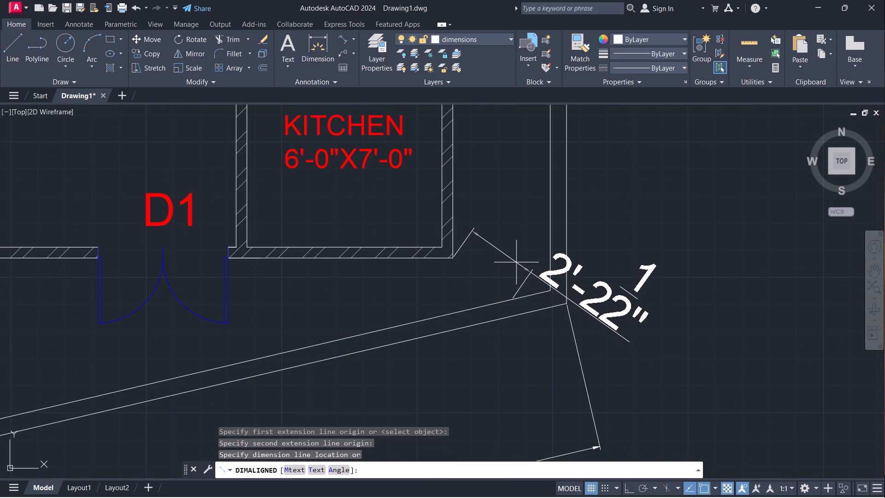
click(516, 262)
Add an aligned dimension from the south T&B's outer southwest corner to the west boundary wall's inner face, placed just south of the corner.
scroll(373, 286, down, 2)
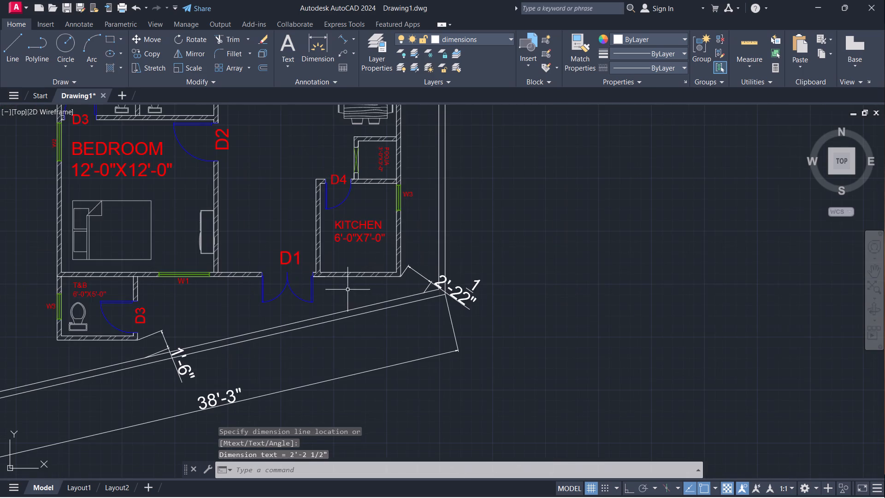
middle_drag(348, 290, 555, 289)
middle_drag(231, 241, 246, 262)
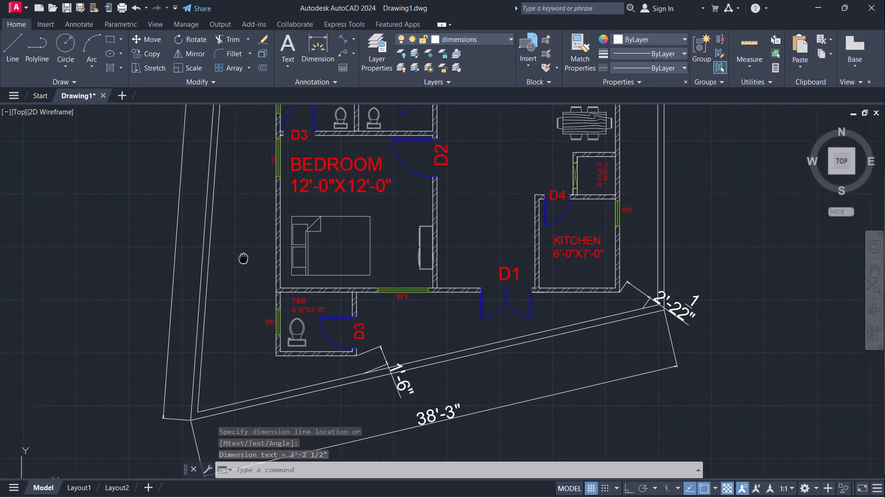
middle_drag(246, 262, 265, 308)
scroll(271, 406, up, 2)
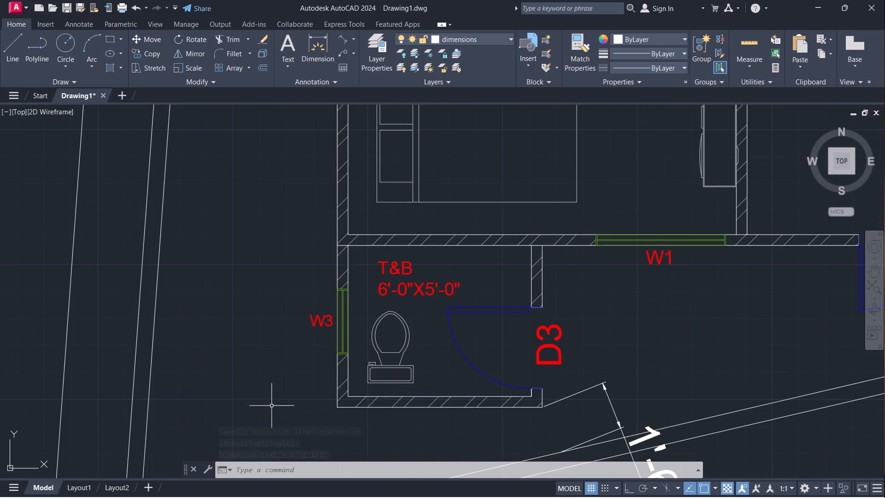
middle_drag(278, 399, 354, 273)
key(space)
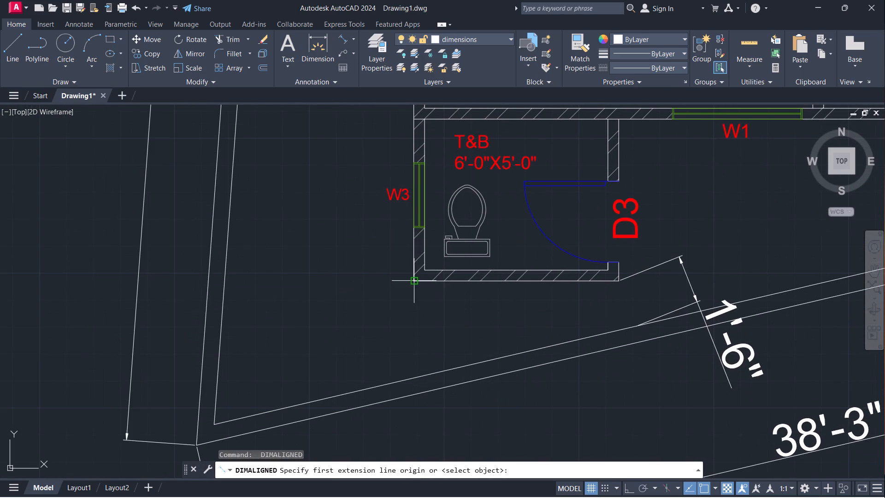
click(412, 282)
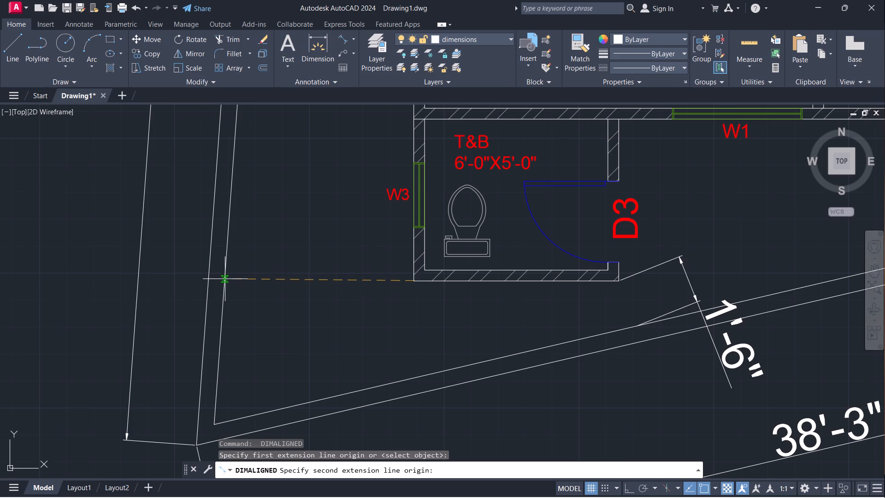
click(223, 279)
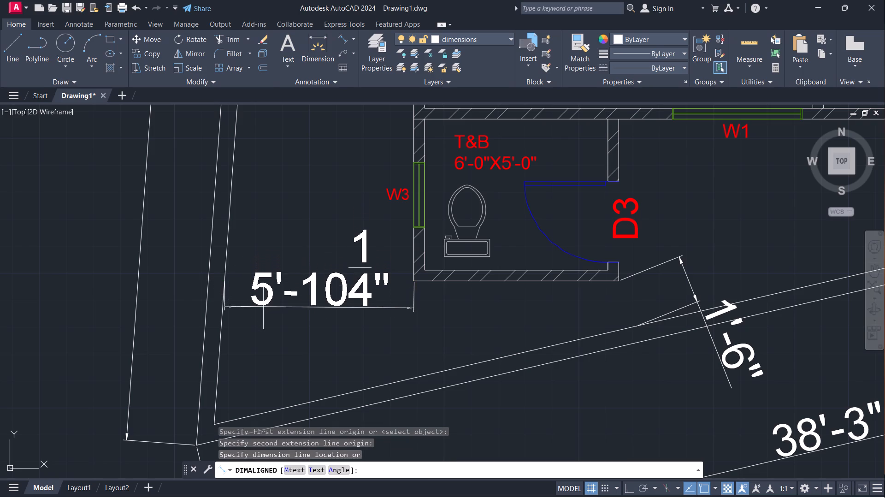
click(267, 323)
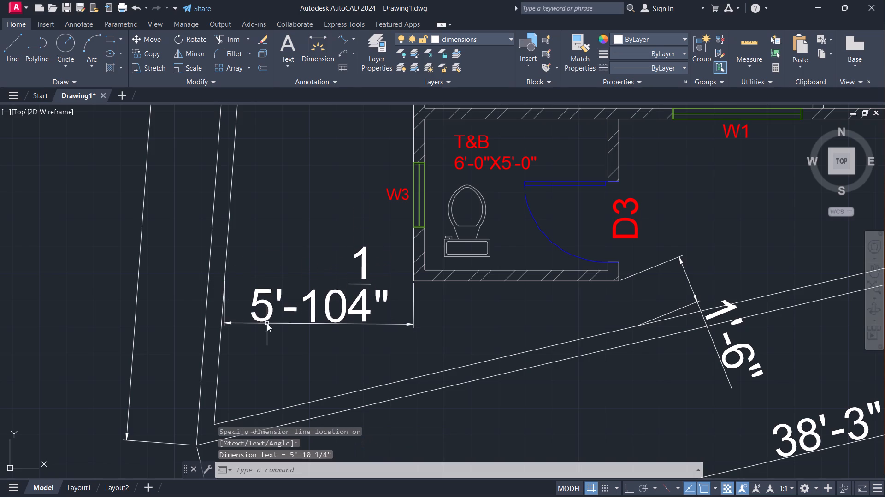
key(Escape)
Add a vertical linear dimension between the north boundary wall's inner face and the house's north wall, near the northeast W2 window.
scroll(309, 250, down, 2)
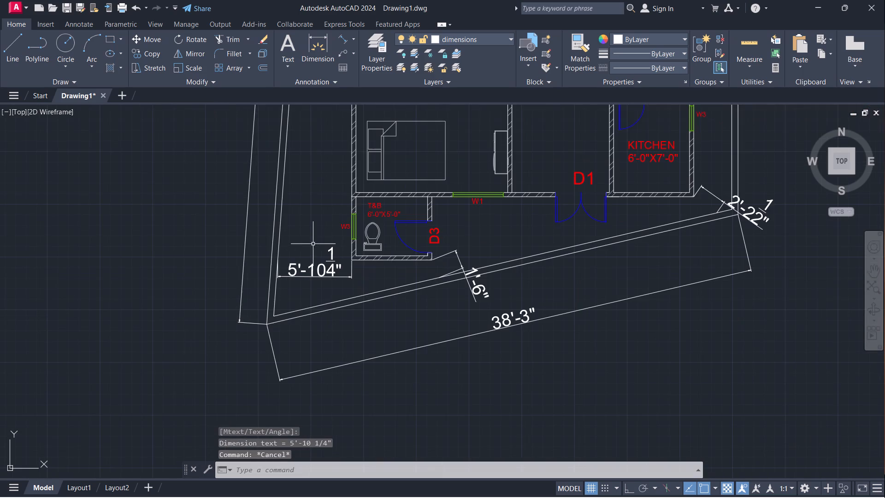
middle_drag(313, 237, 280, 337)
scroll(280, 337, down, 1)
scroll(328, 302, down, 2)
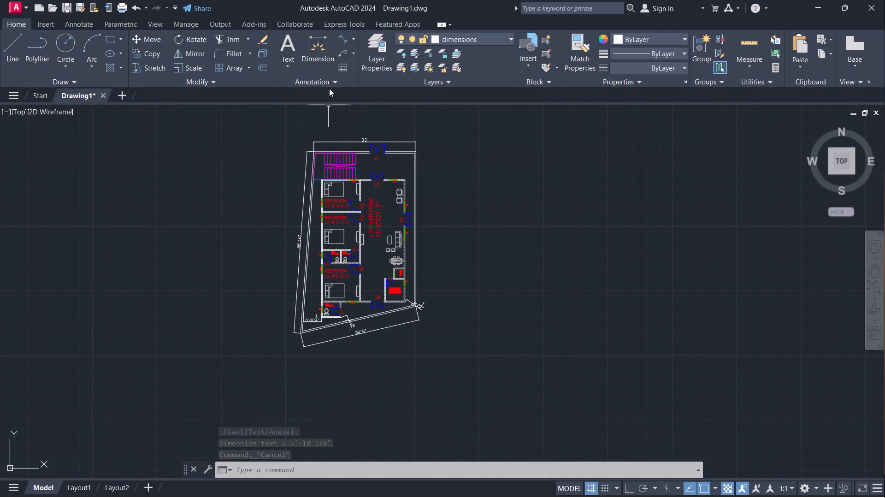
click(353, 37)
click(349, 60)
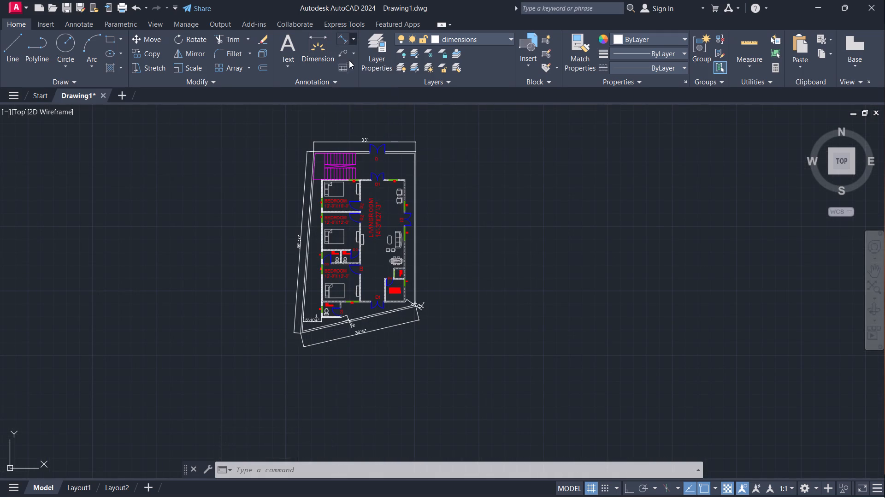
scroll(383, 174, up, 3)
scroll(406, 173, down, 2)
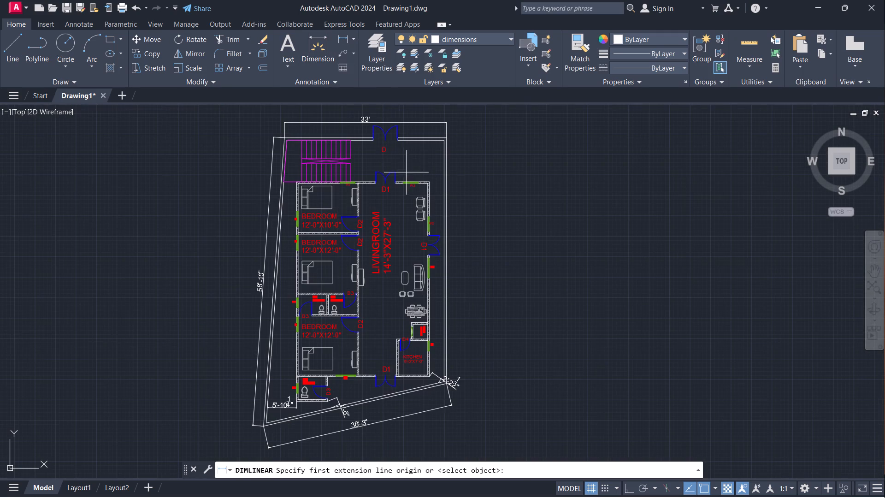
scroll(419, 147, up, 3)
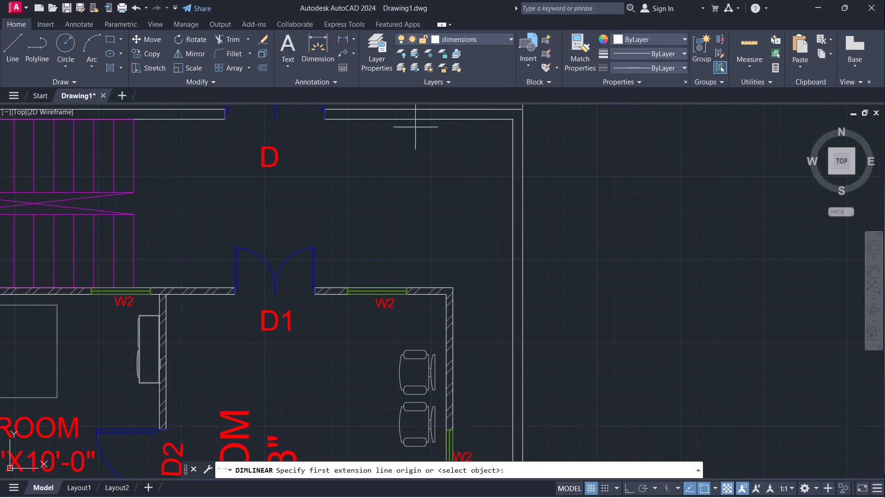
click(417, 120)
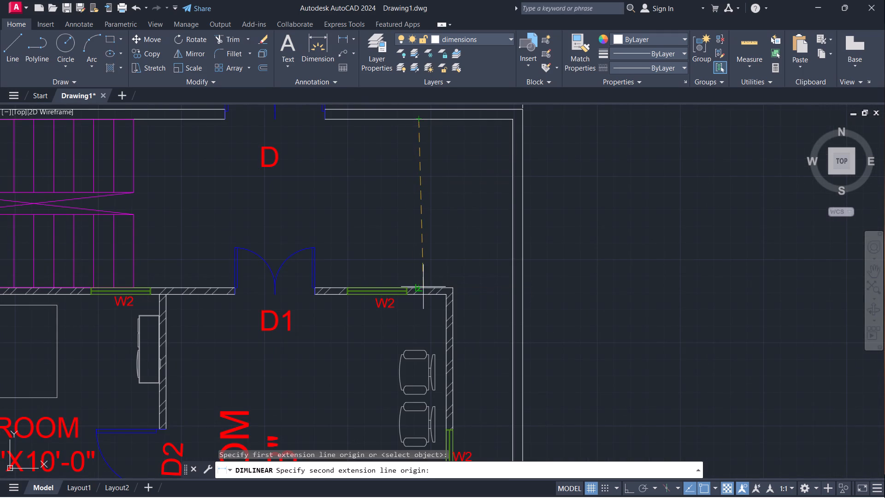
click(423, 287)
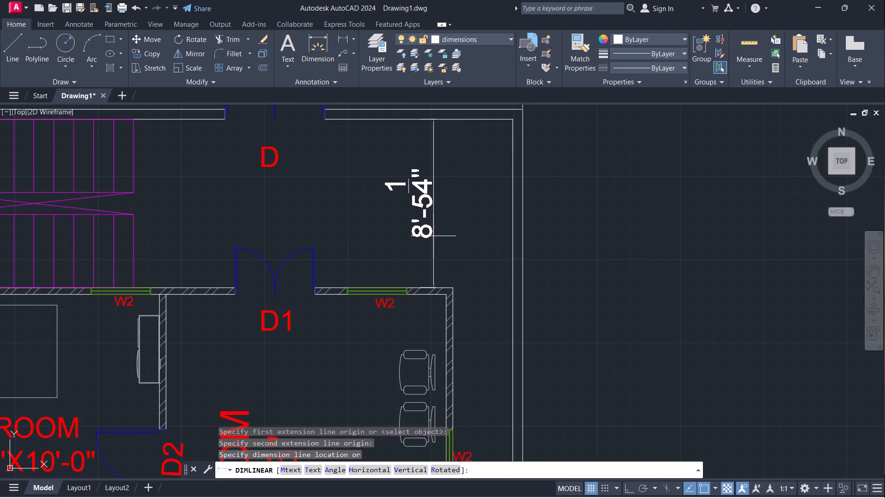
click(433, 236)
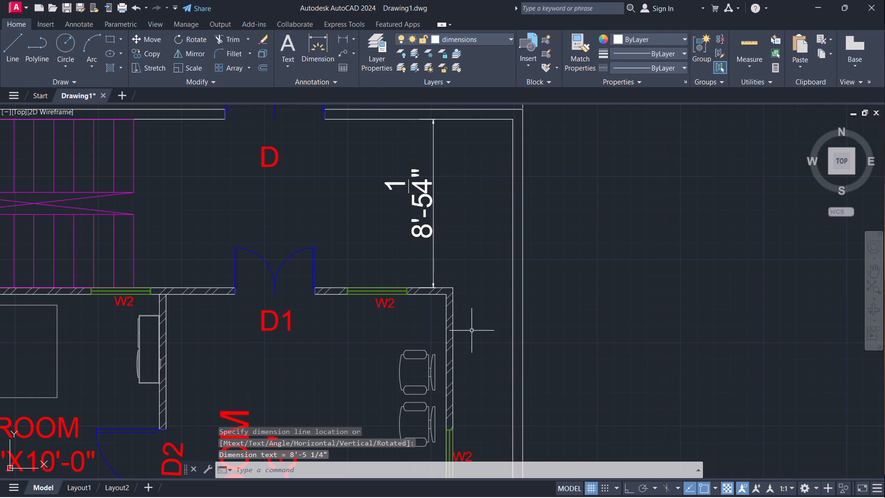
Add a horizontal linear dimension between the living room's outer east wall face and the east boundary wall's inner face, near the northeast corner.
middle_drag(469, 335, 496, 228)
key(space)
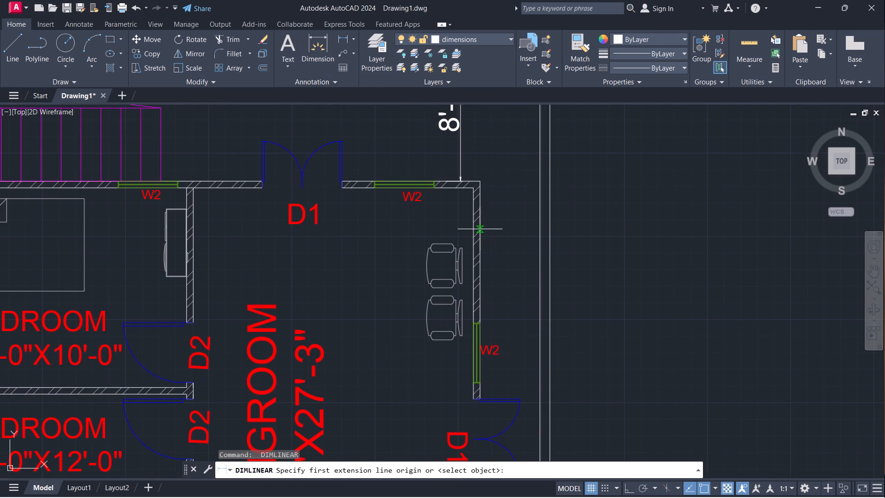
click(480, 229)
click(543, 227)
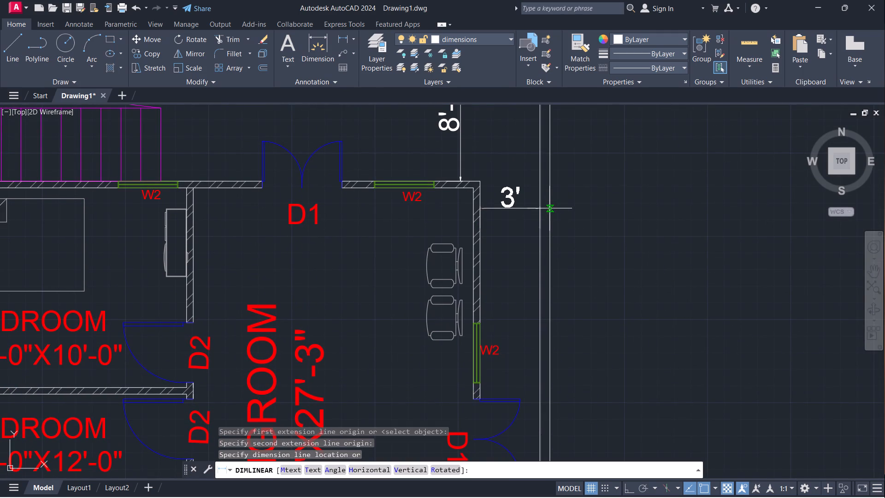
click(528, 249)
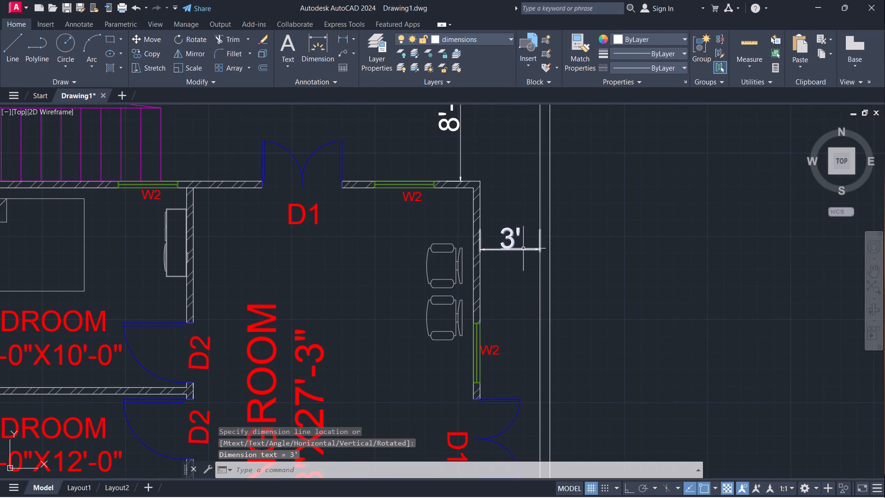
Add a horizontal linear dimension across the easternmost tread of the staircase's north flight, placed inside the tread.
scroll(525, 210, down, 2)
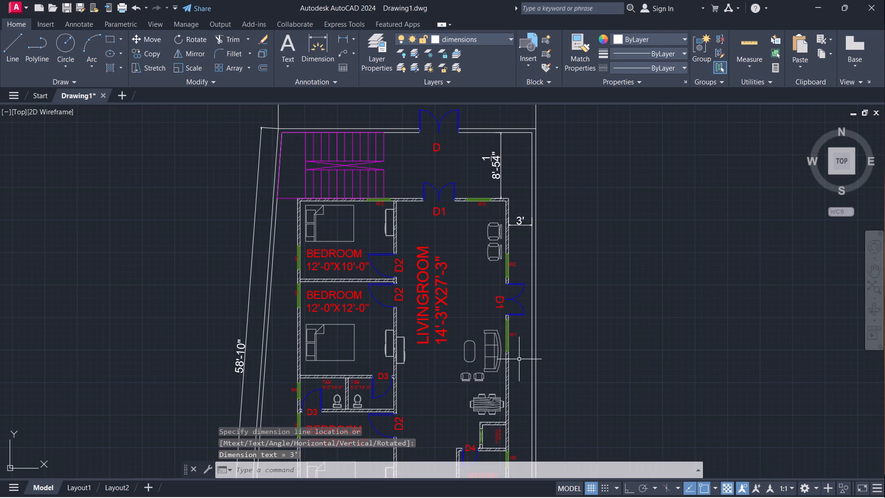
middle_drag(519, 360, 513, 266)
scroll(516, 283, down, 1)
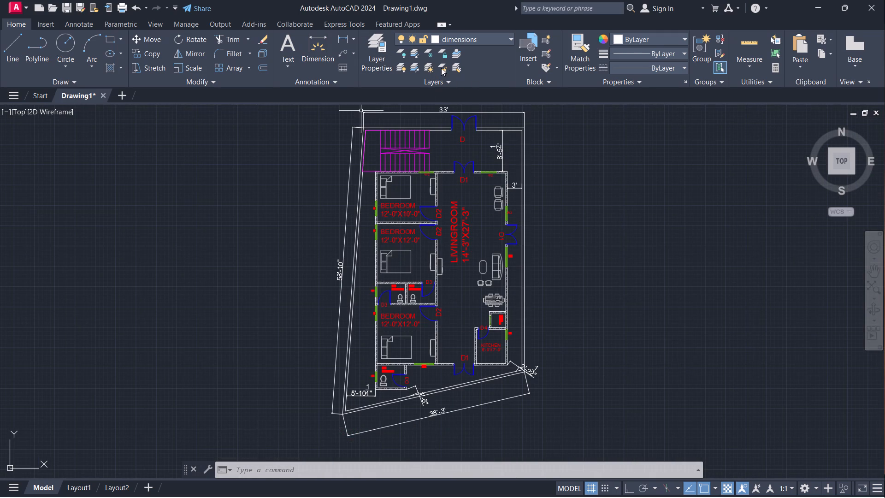
scroll(429, 132, up, 4)
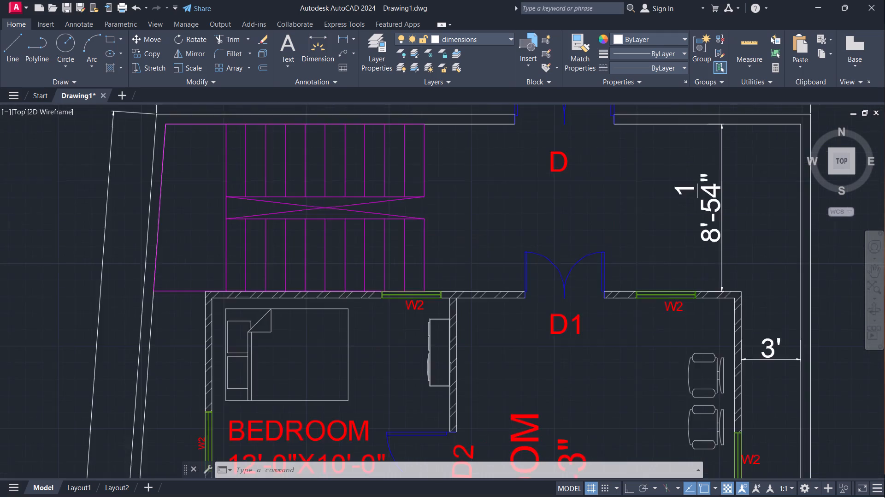
click(342, 38)
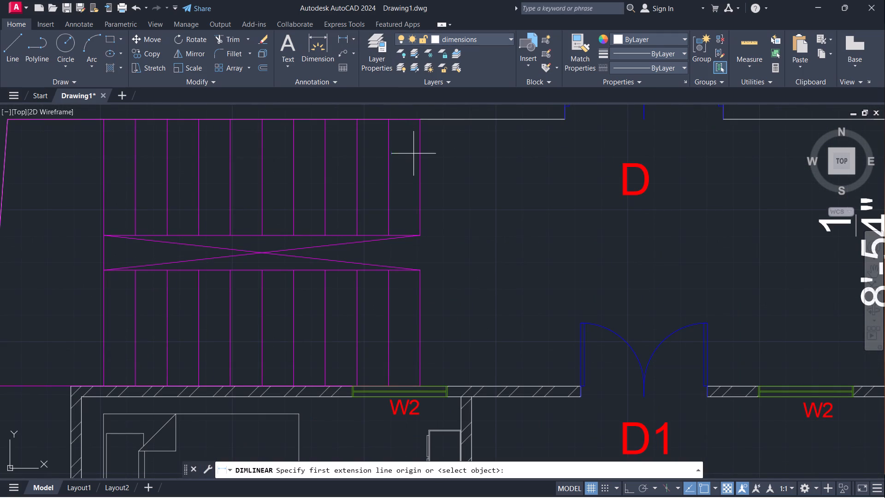
click(390, 121)
click(422, 120)
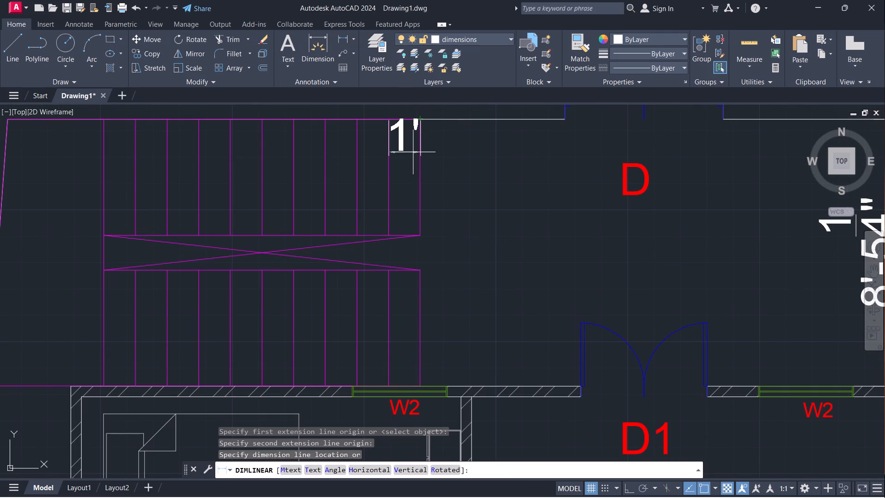
click(411, 172)
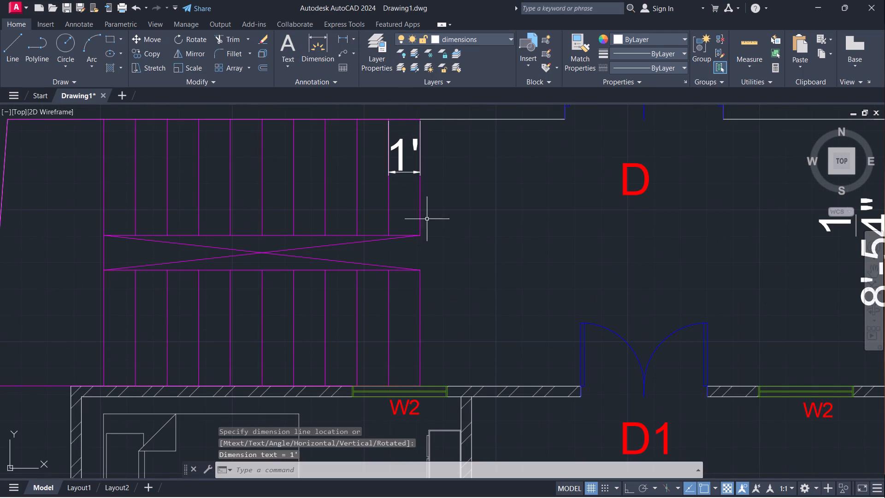
Add a vertical linear dimension across the width of the staircase's north flight, placed just east of the stairs.
key(space)
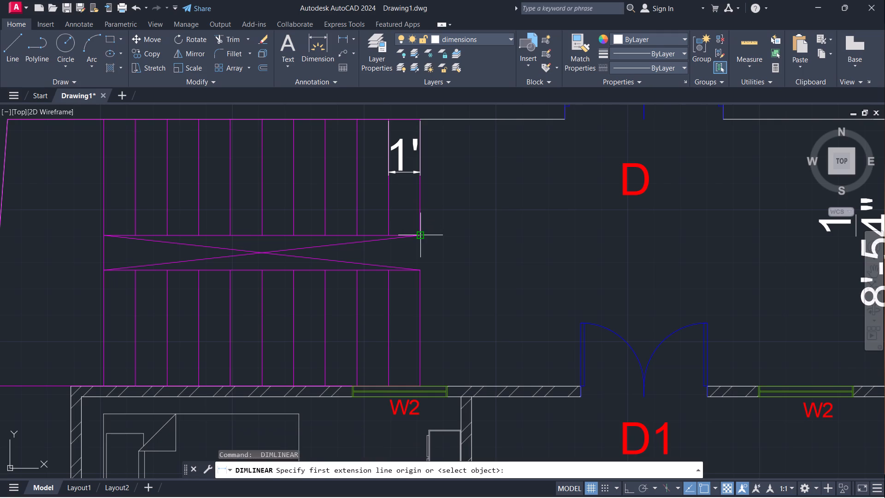
click(423, 234)
click(419, 122)
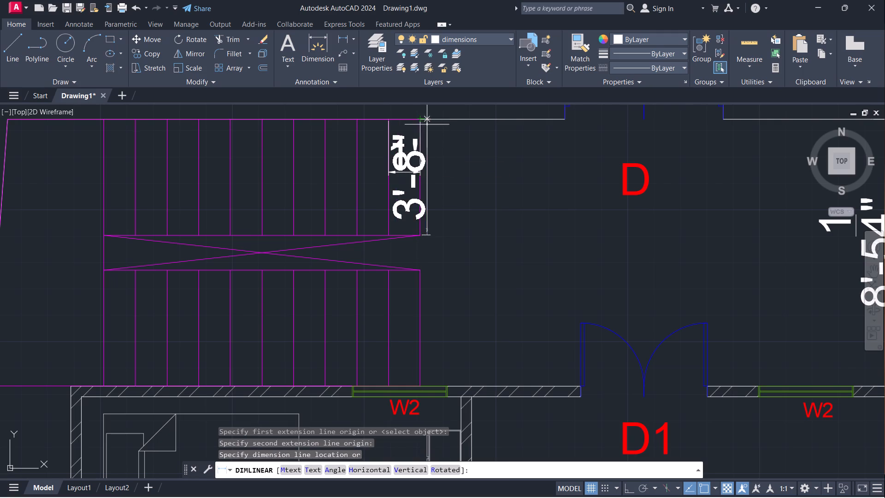
click(465, 146)
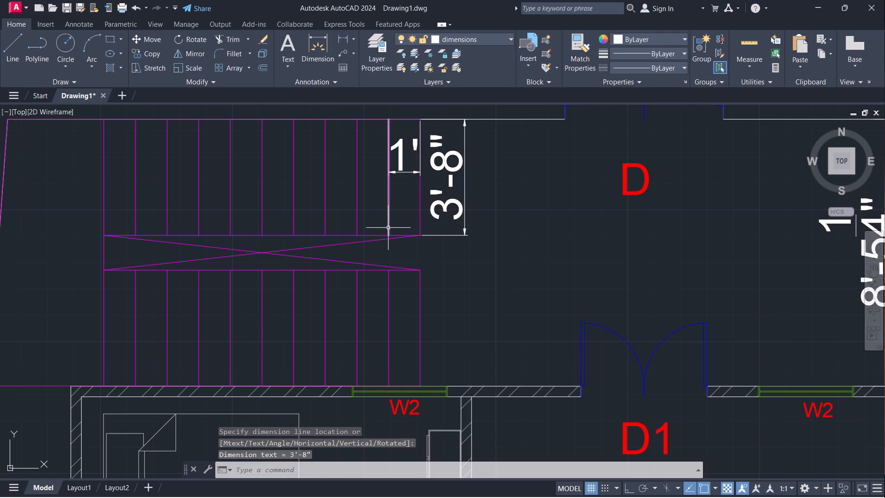
Add a vertical linear dimension across the staircase's full depth over both flights, placed east of the north flight's width dimension.
scroll(404, 214, down, 1)
key(space)
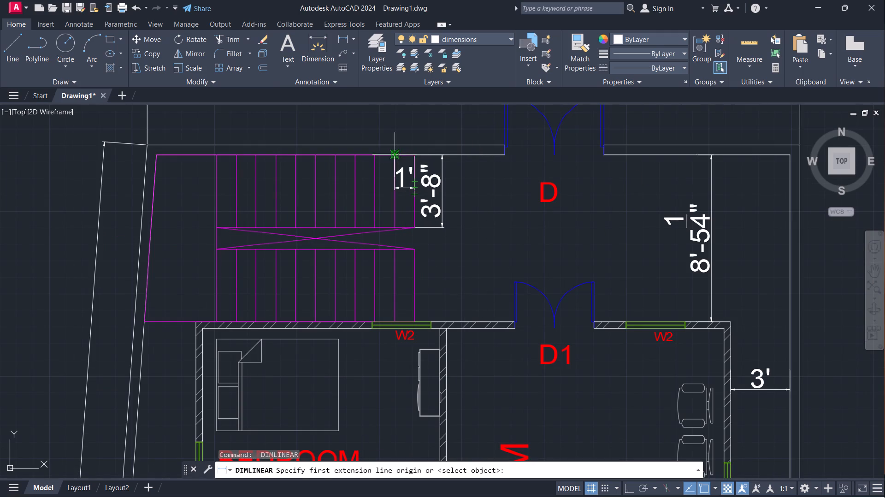
click(416, 157)
click(414, 320)
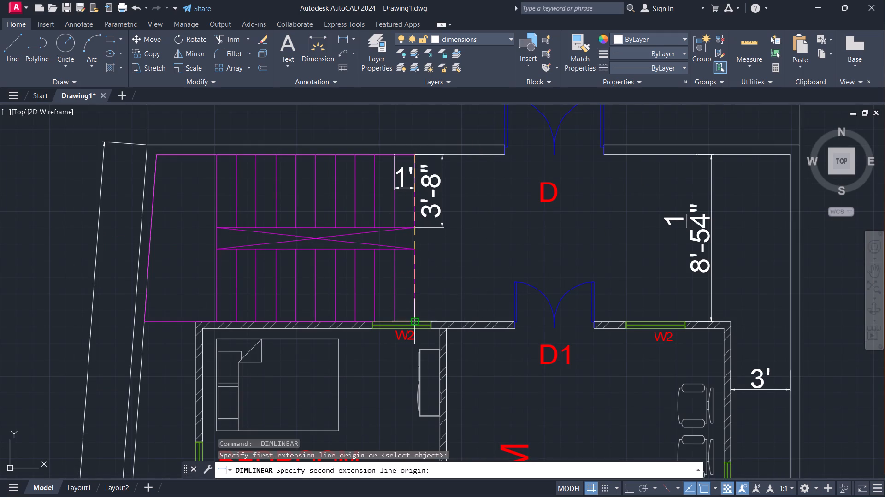
click(472, 293)
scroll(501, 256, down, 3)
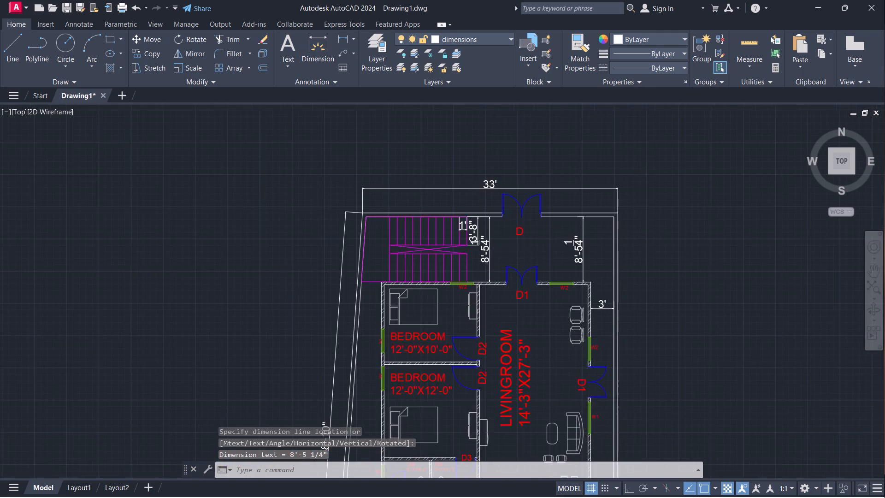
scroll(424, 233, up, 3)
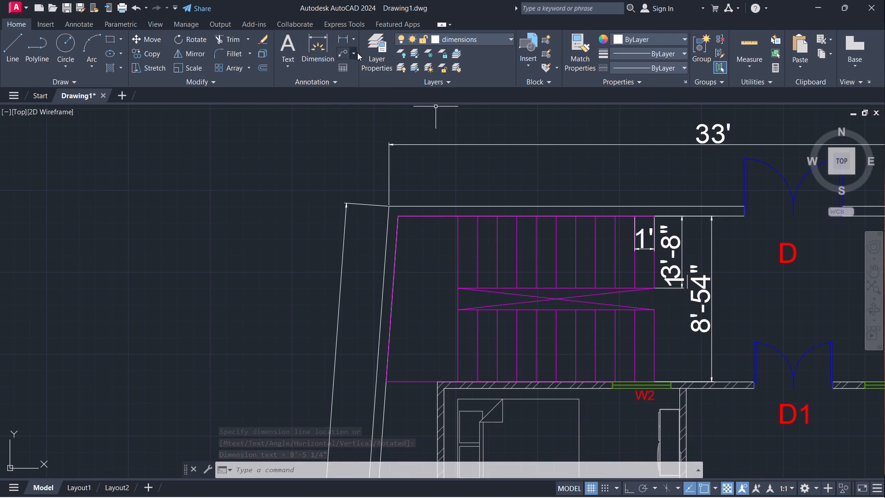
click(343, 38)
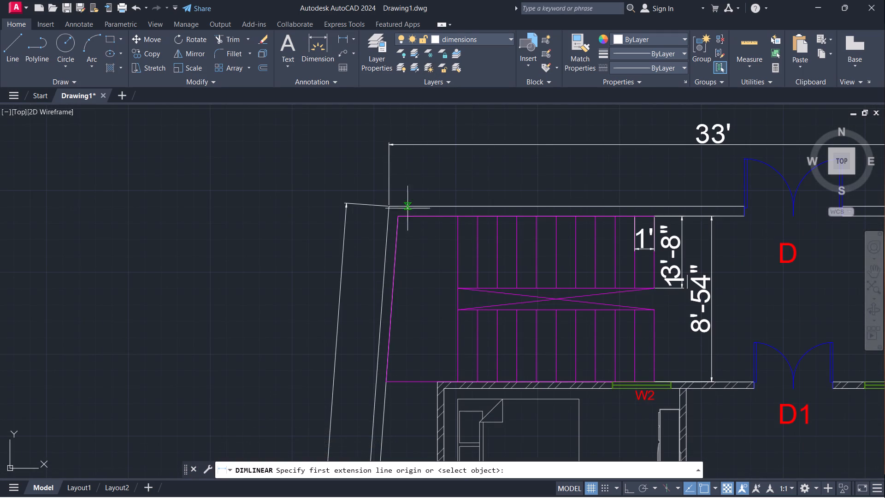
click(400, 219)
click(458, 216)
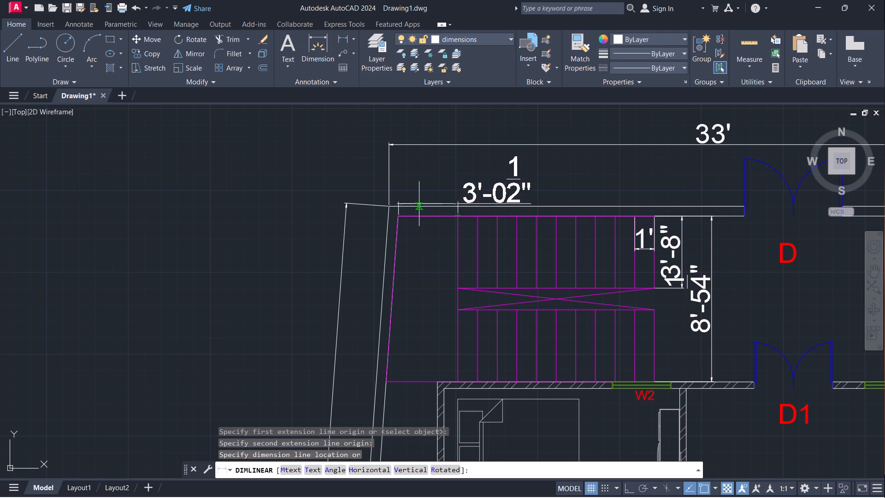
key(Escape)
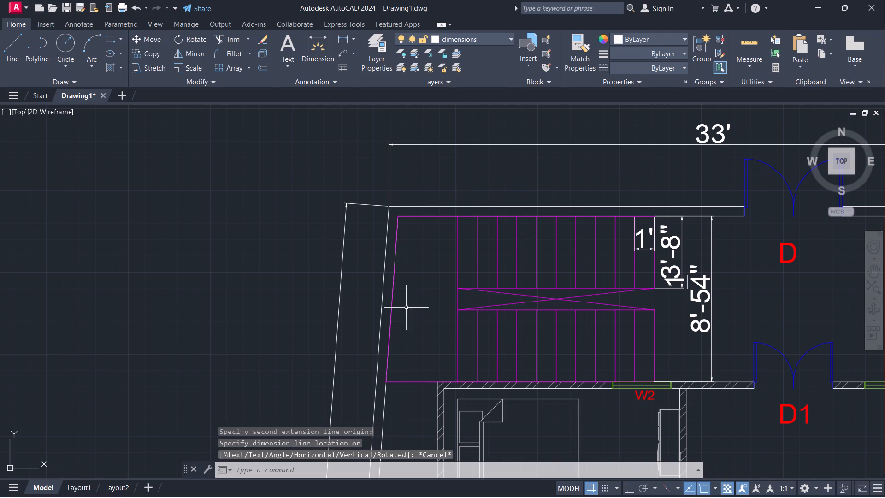
Add a horizontal linear dimension across the south edge of the staircase landing, placed just inside that edge.
click(346, 38)
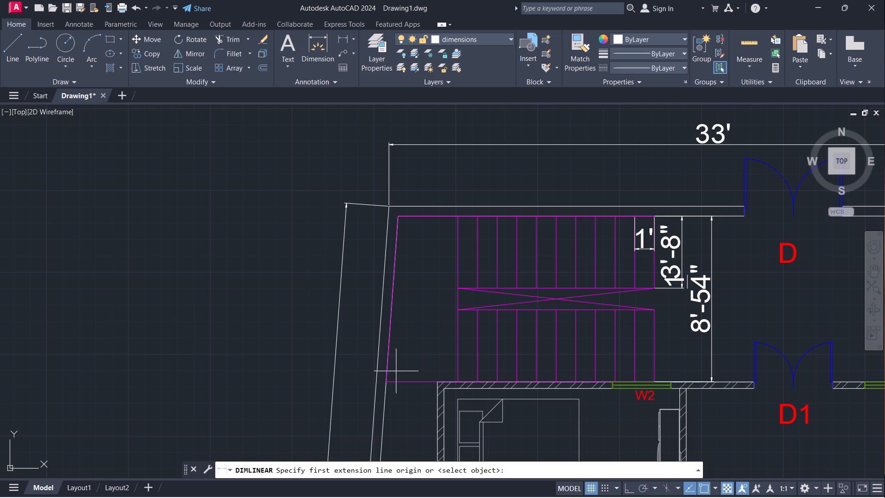
click(387, 380)
click(459, 381)
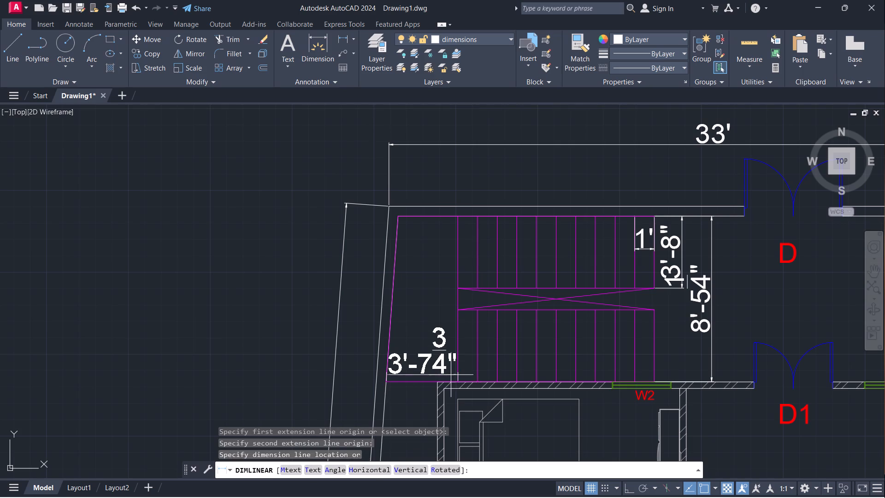
click(452, 373)
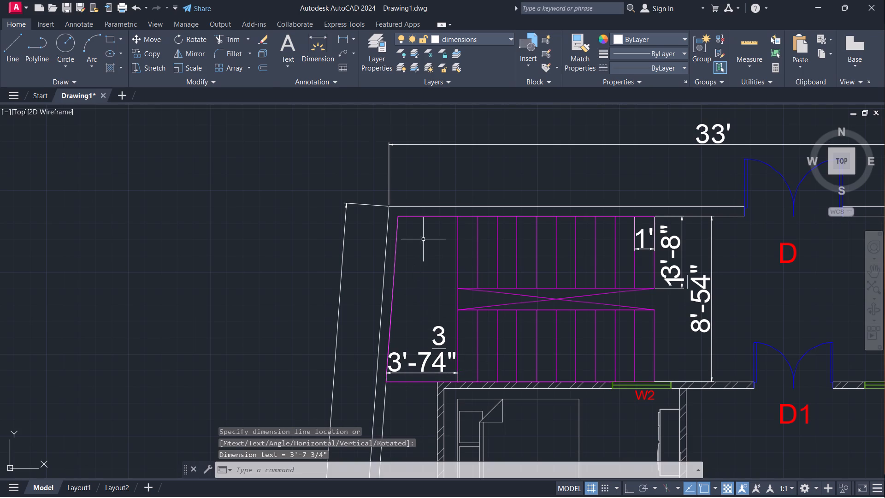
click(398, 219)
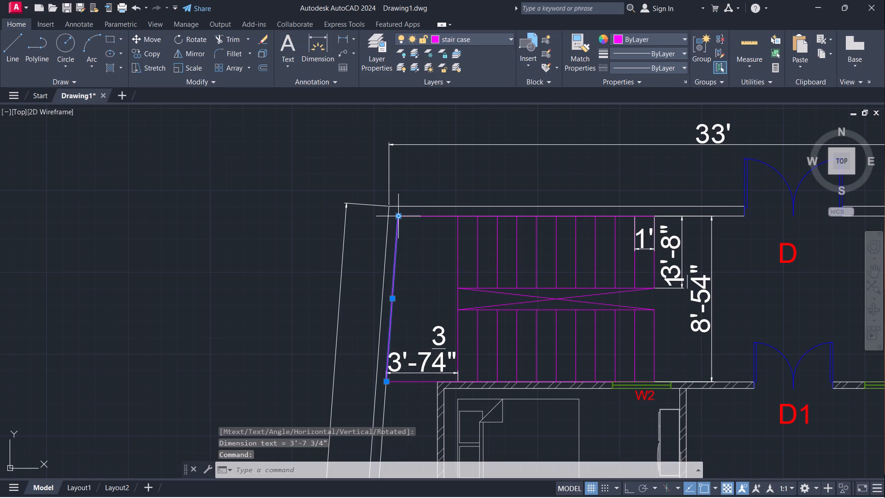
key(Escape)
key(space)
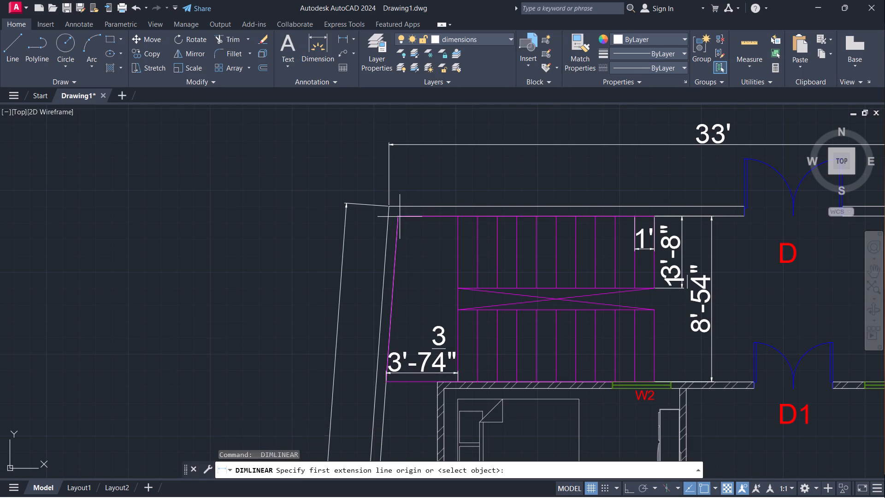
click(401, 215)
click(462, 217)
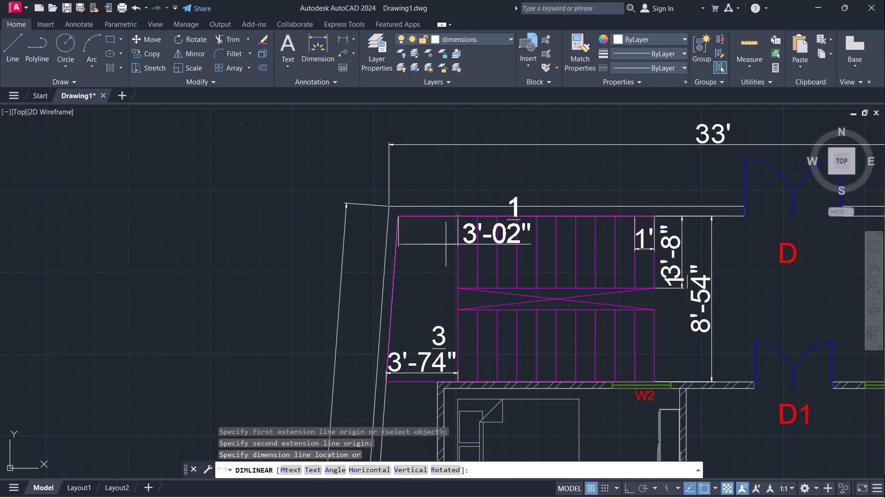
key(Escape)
Set the text height of the staircase landing's horizontal dimension to 6" in its properties.
scroll(463, 211, down, 1)
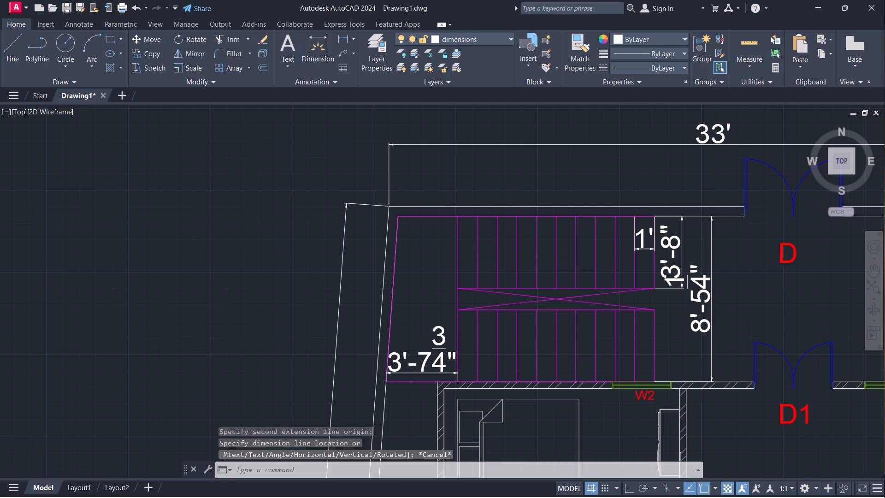
scroll(463, 211, down, 2)
middle_drag(640, 247, 513, 221)
click(326, 219)
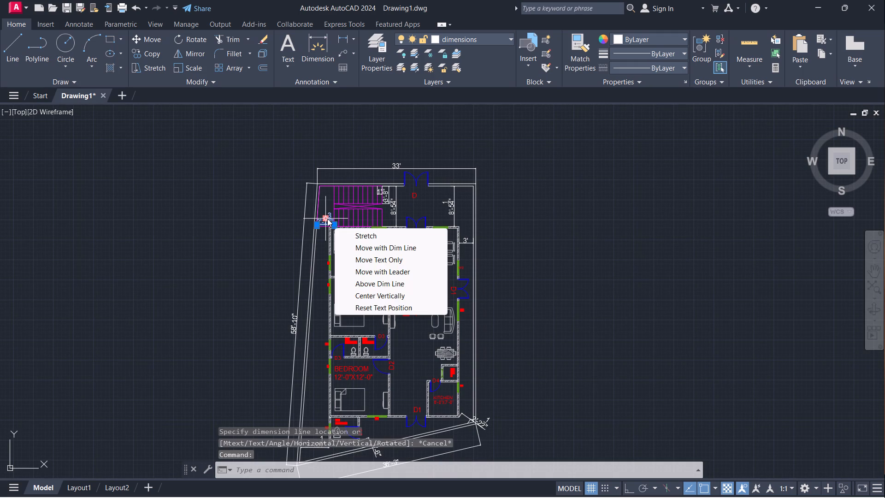
key(ctrl+1)
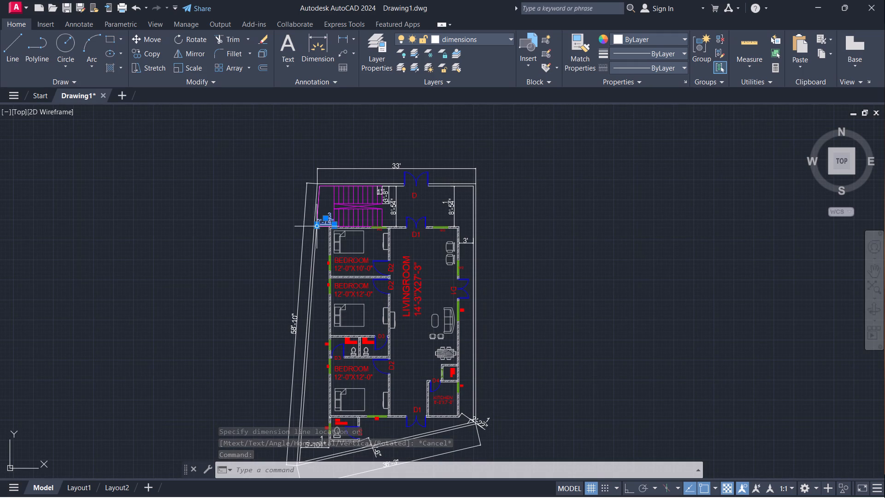
key(ctrl+1)
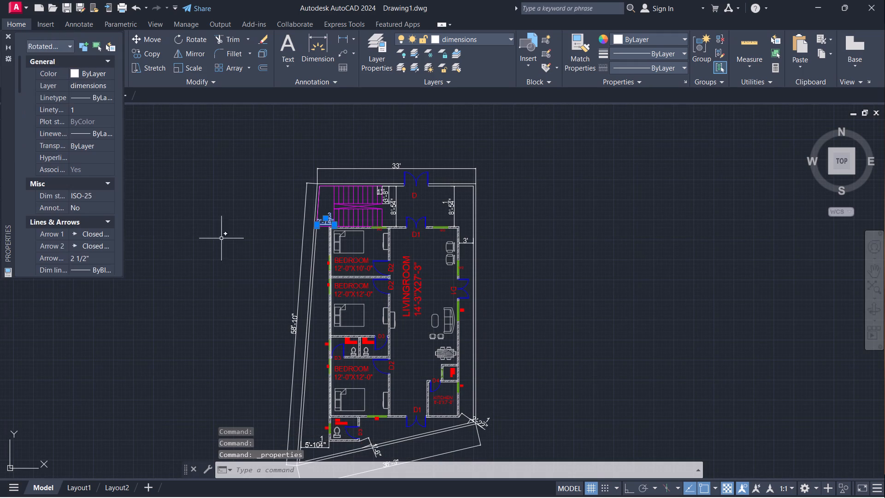
click(105, 255)
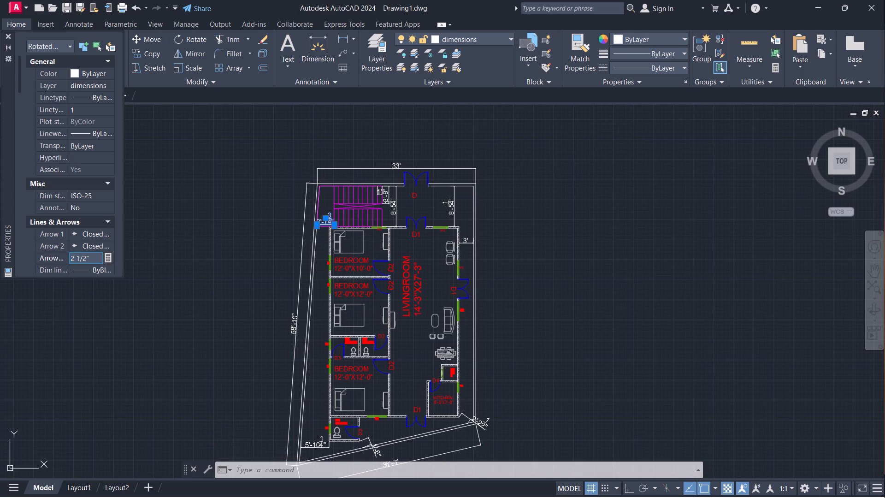
scroll(79, 221, down, 2)
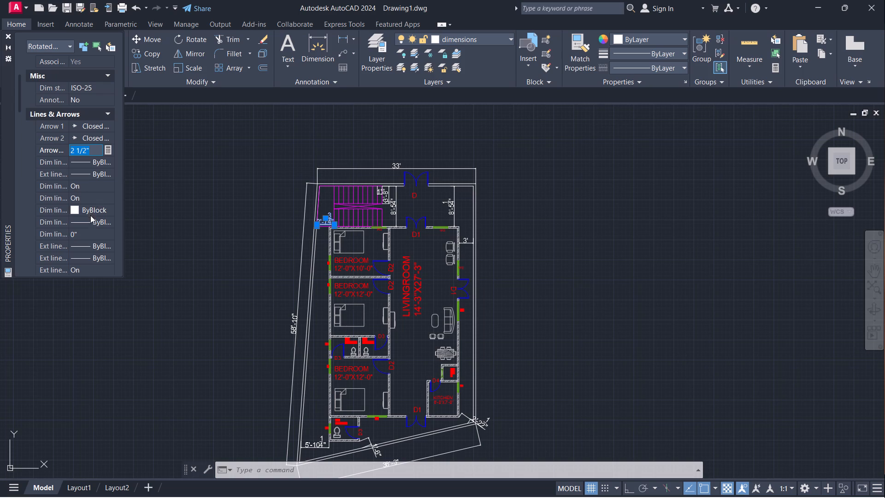
scroll(88, 226, down, 2)
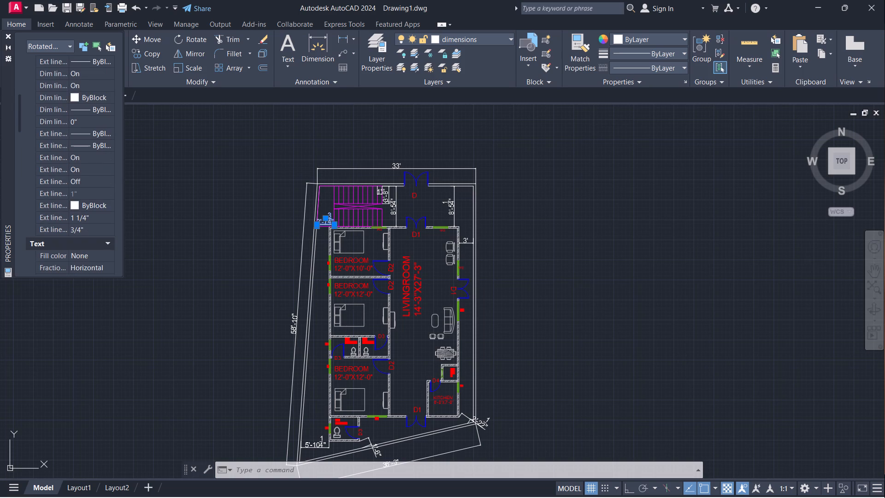
scroll(91, 245, down, 1)
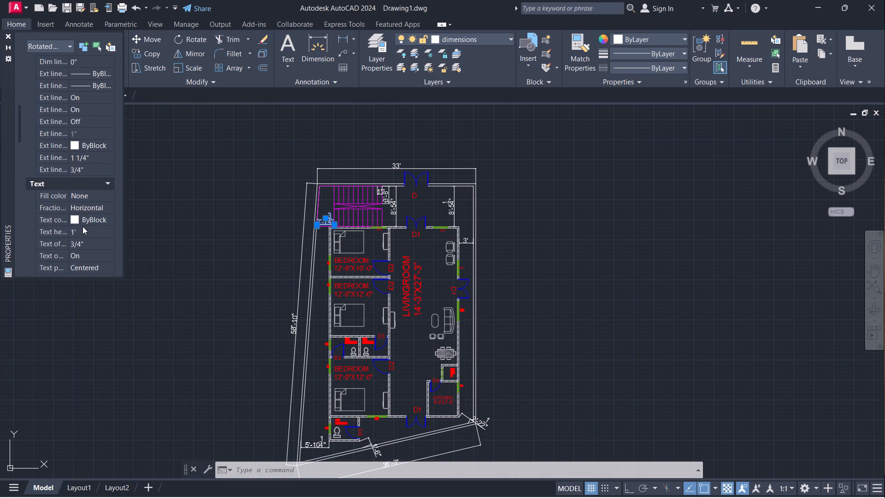
click(83, 230)
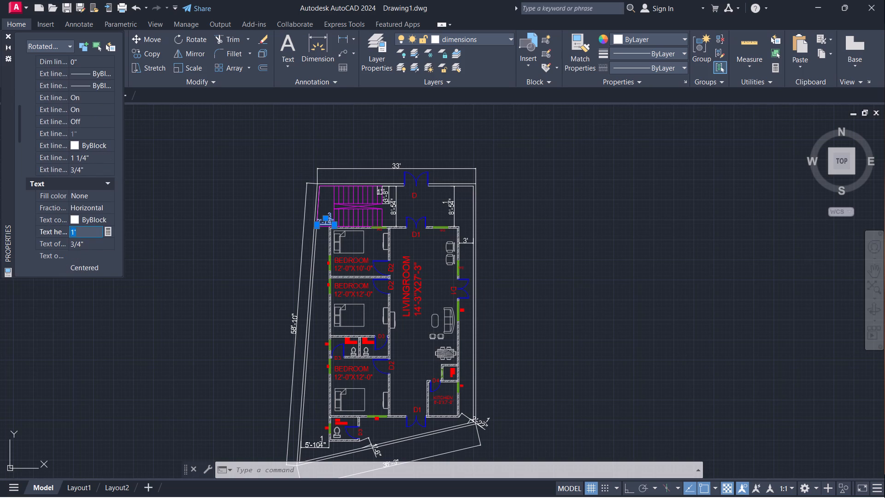
key(BackSpace)
key(6)
key(shift+quotedbl)
key(Return)
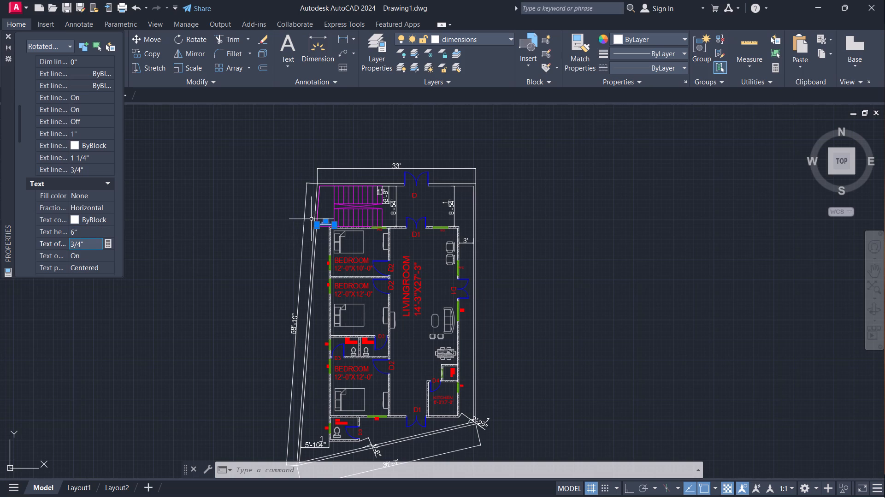
scroll(317, 219, up, 4)
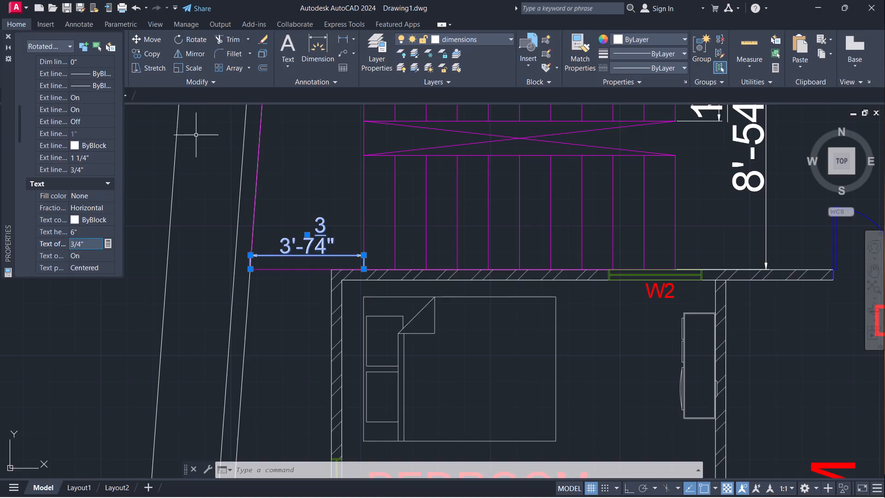
click(8, 37)
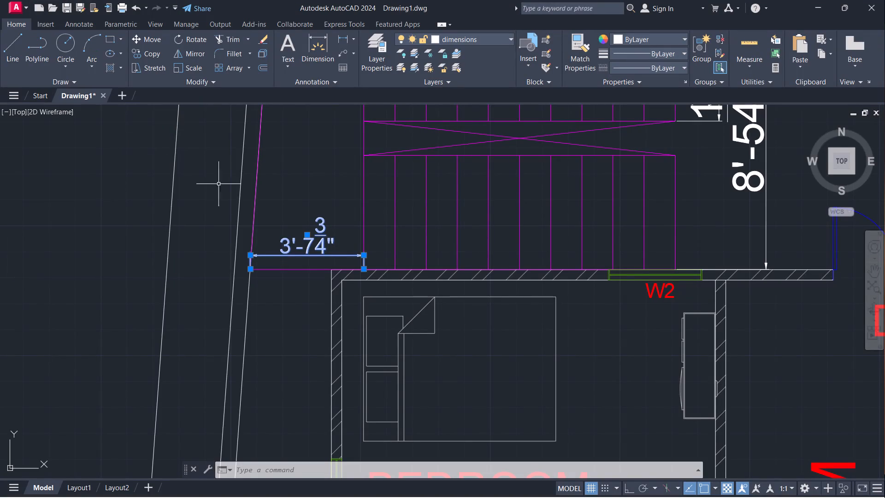
Set the text height to 6" for all staircase, entrance-area and house-to-boundary clearance dimensions together, excluding the three overall boundary-length dimensions.
scroll(240, 189, down, 1)
click(555, 187)
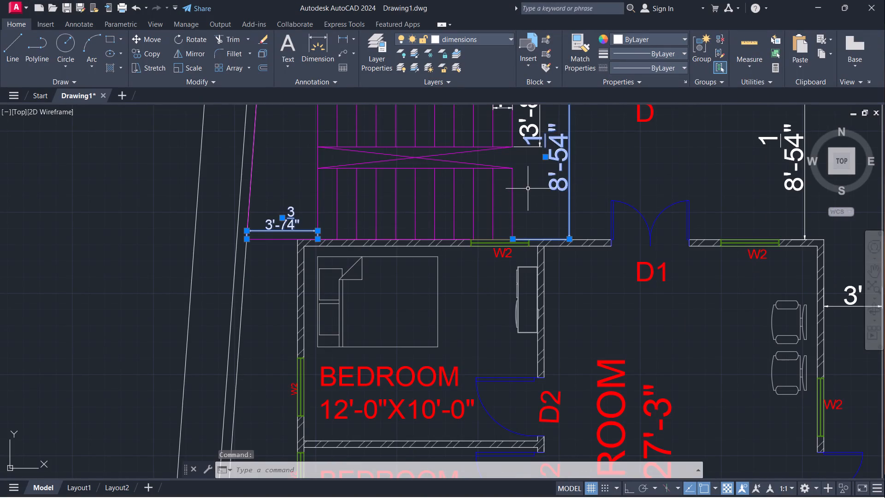
scroll(527, 194, down, 1)
middle_drag(535, 191, 493, 266)
scroll(490, 263, down, 1)
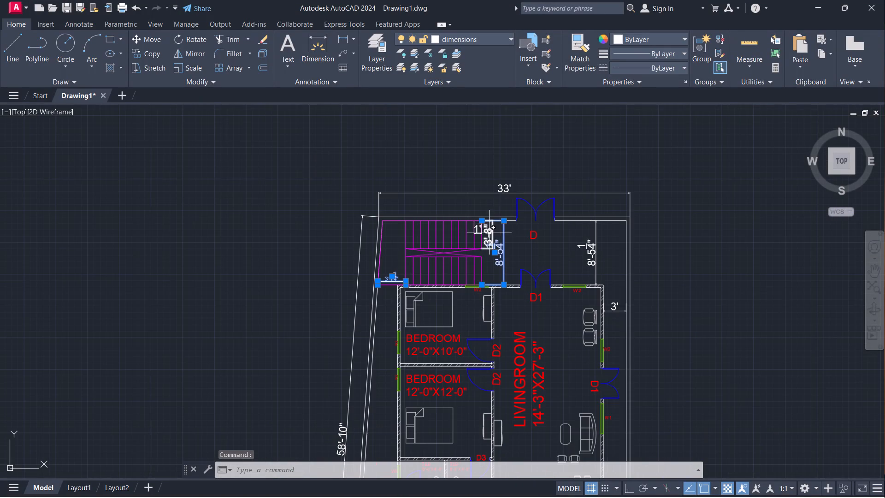
scroll(489, 232, up, 2)
click(488, 230)
click(456, 226)
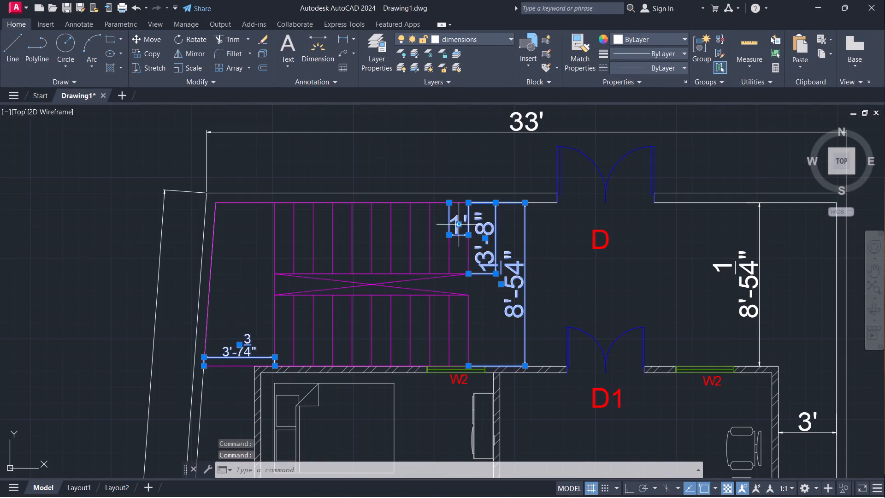
click(743, 267)
scroll(678, 293, down, 1)
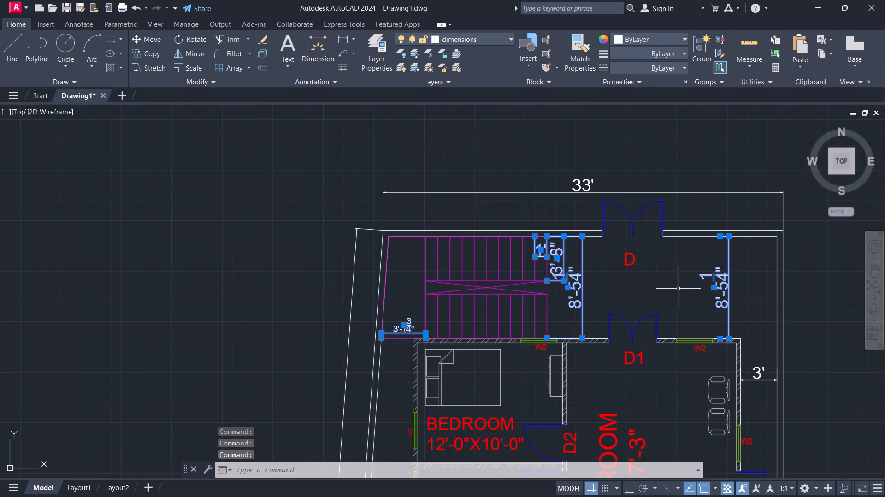
scroll(745, 343, down, 1)
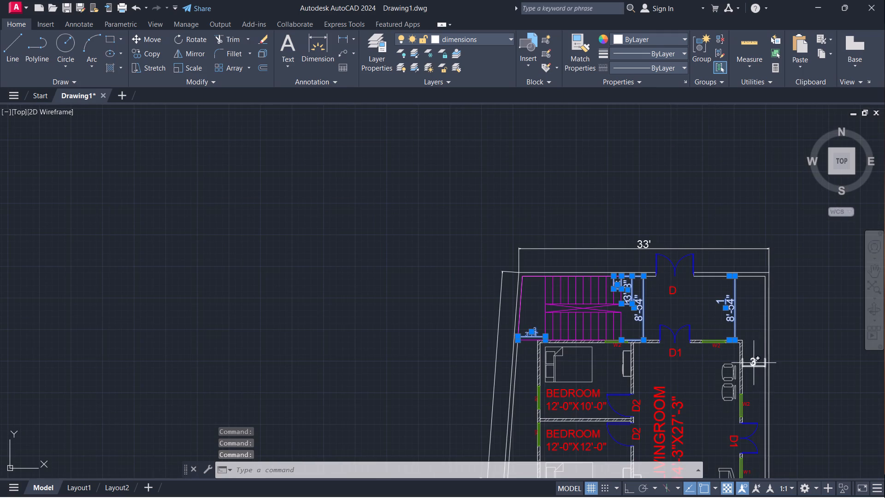
click(754, 362)
scroll(747, 330, down, 2)
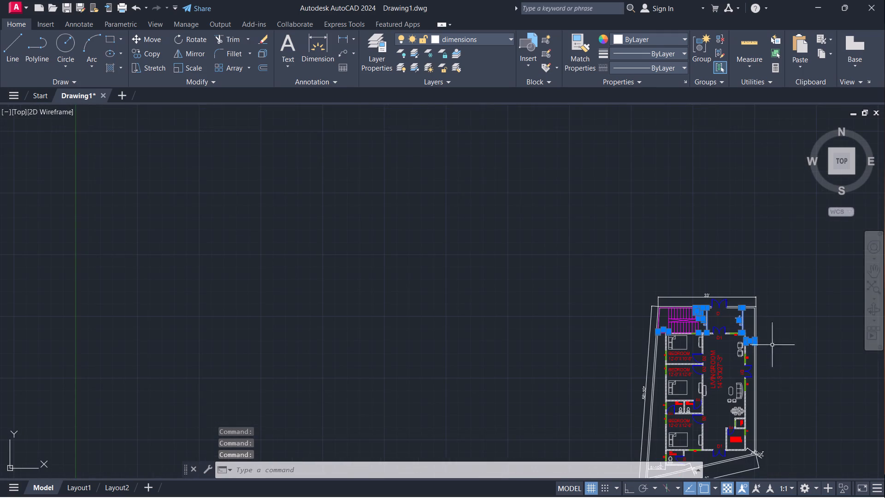
middle_drag(783, 381, 593, 285)
scroll(493, 377, up, 3)
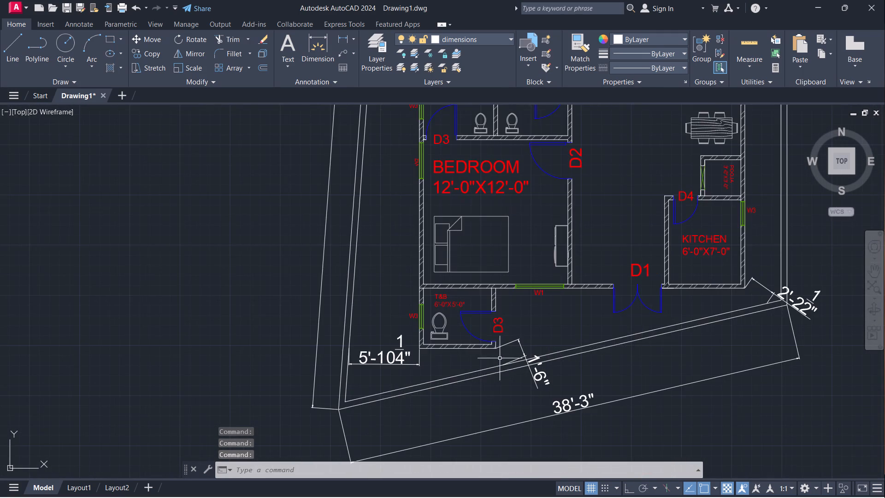
scroll(513, 355, up, 2)
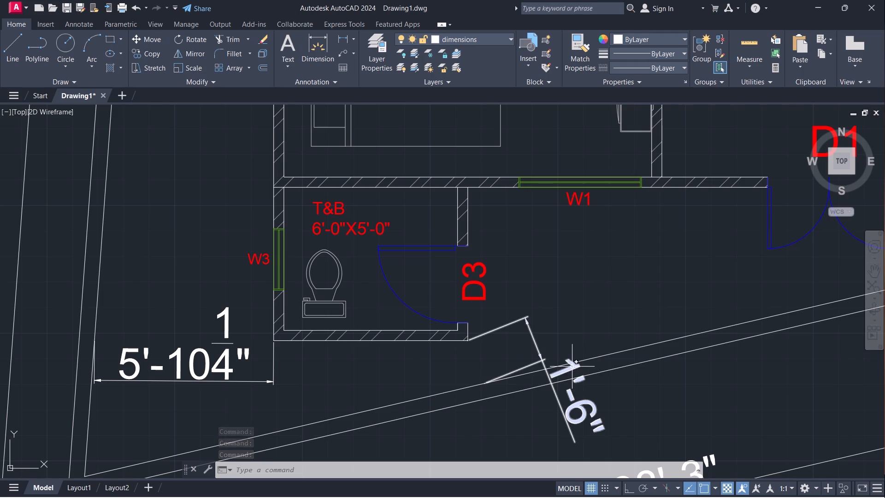
click(572, 367)
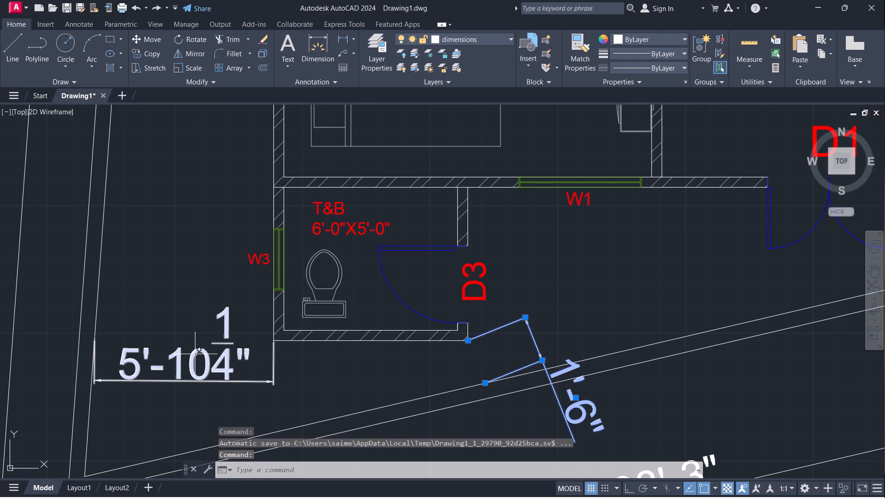
click(195, 354)
scroll(212, 282, down, 3)
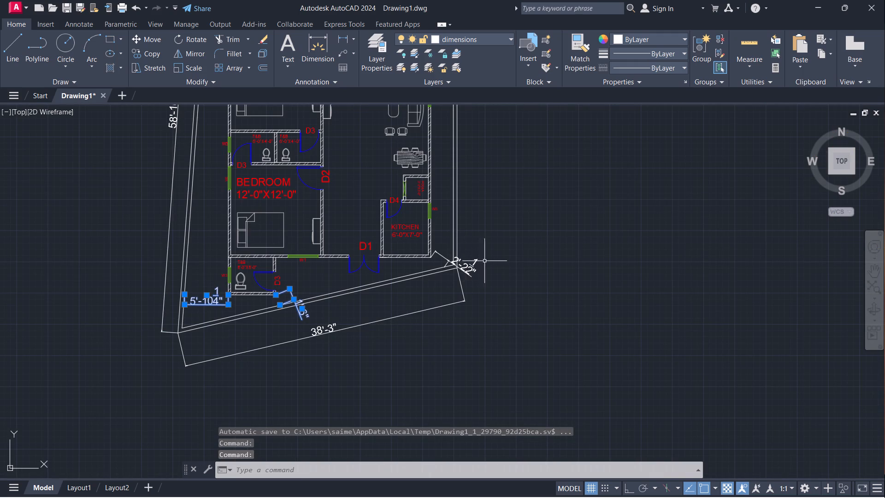
scroll(484, 261, up, 2)
click(449, 279)
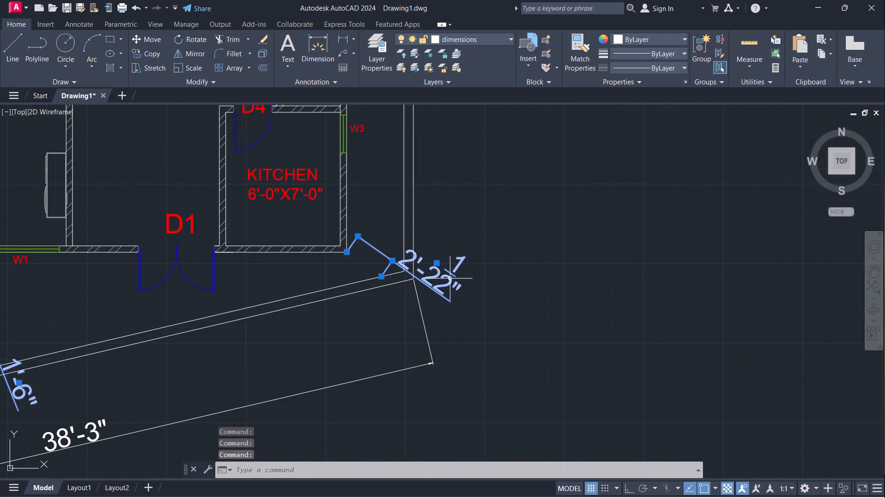
scroll(526, 216, down, 2)
middle_drag(531, 198, 538, 385)
scroll(538, 385, down, 1)
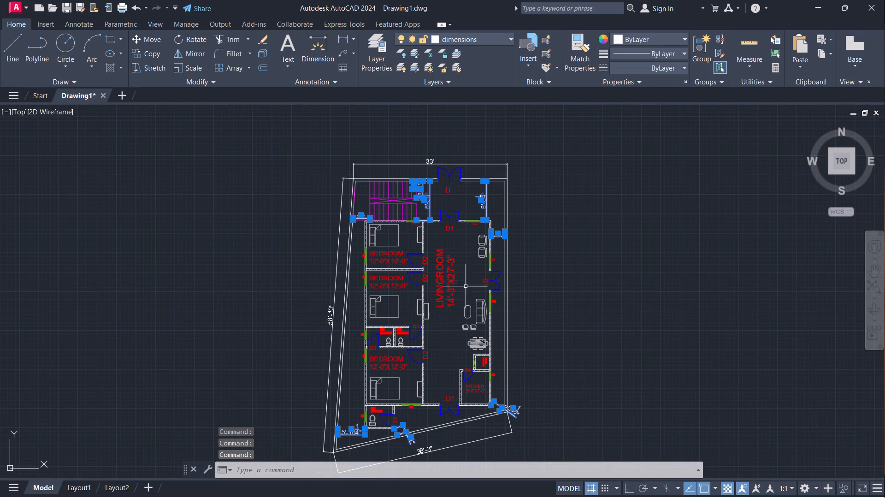
key(ctrl+1)
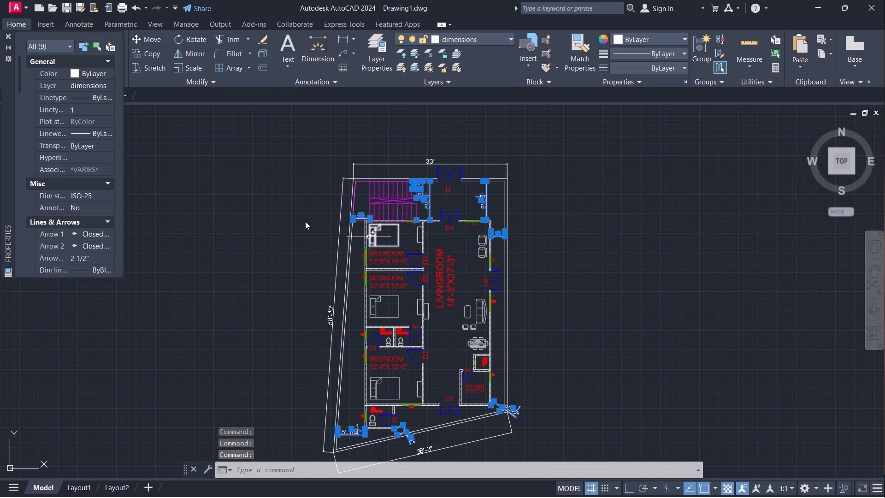
scroll(75, 193, down, 7)
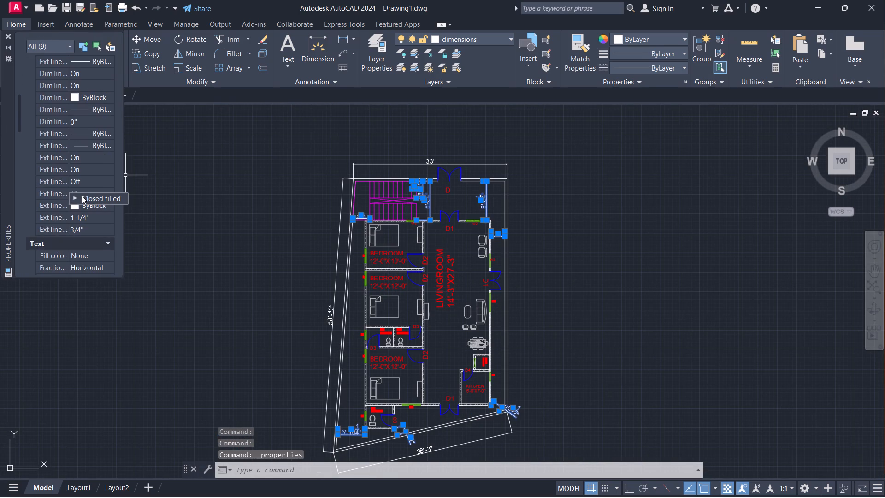
scroll(82, 196, down, 2)
scroll(82, 244, down, 1)
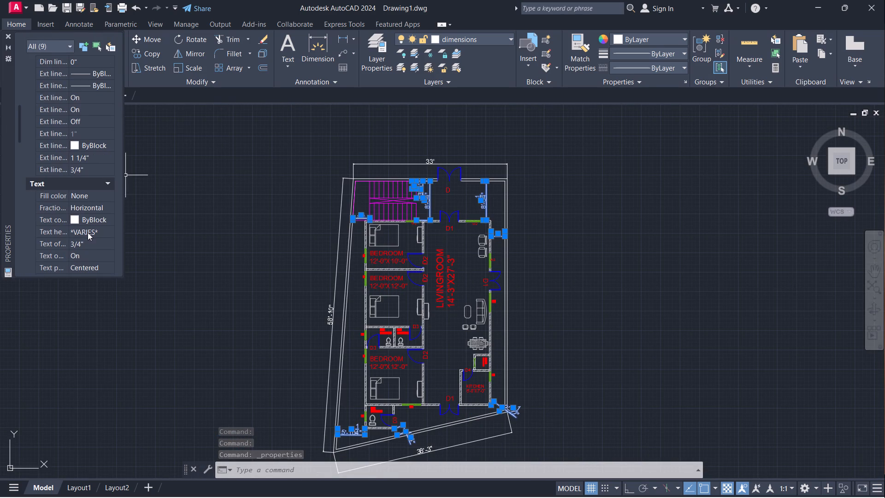
scroll(89, 225, down, 2)
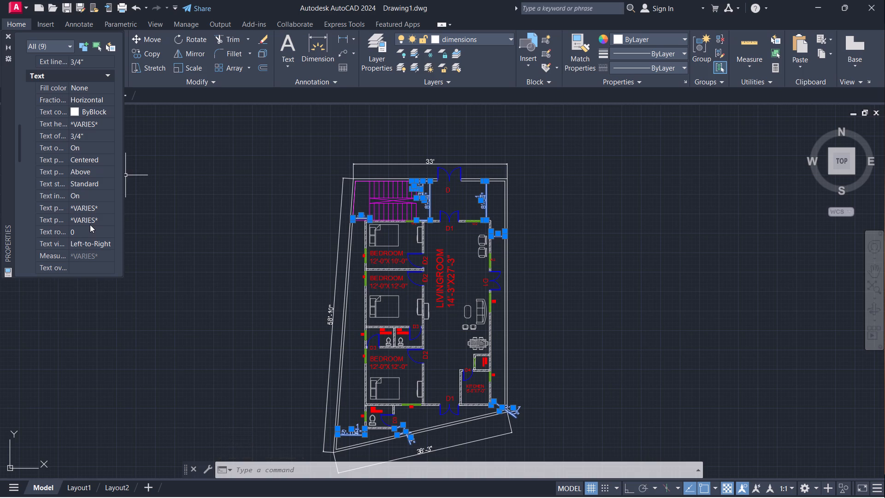
click(100, 123)
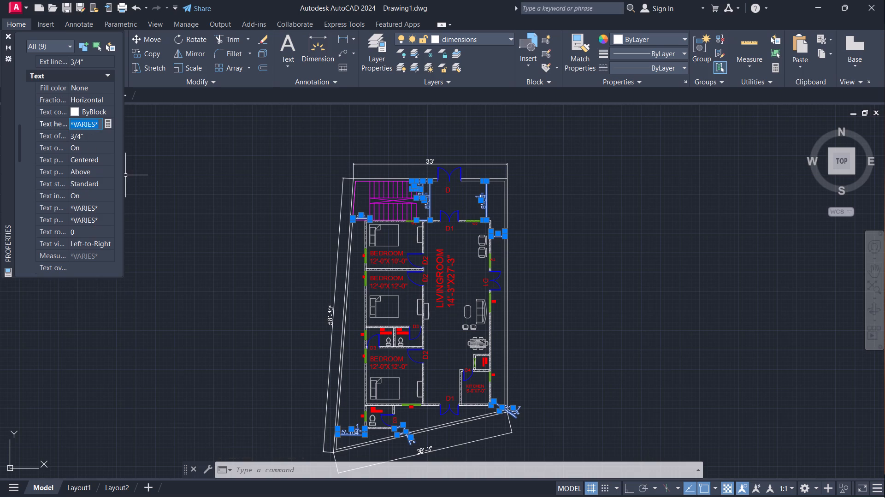
key(BackSpace)
key(BackSpace)
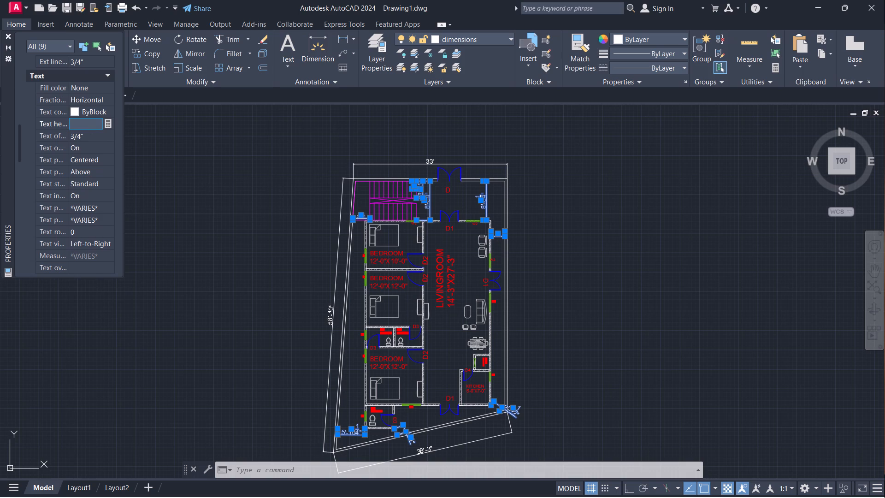
key(6)
key(shift+quotedbl)
key(Return)
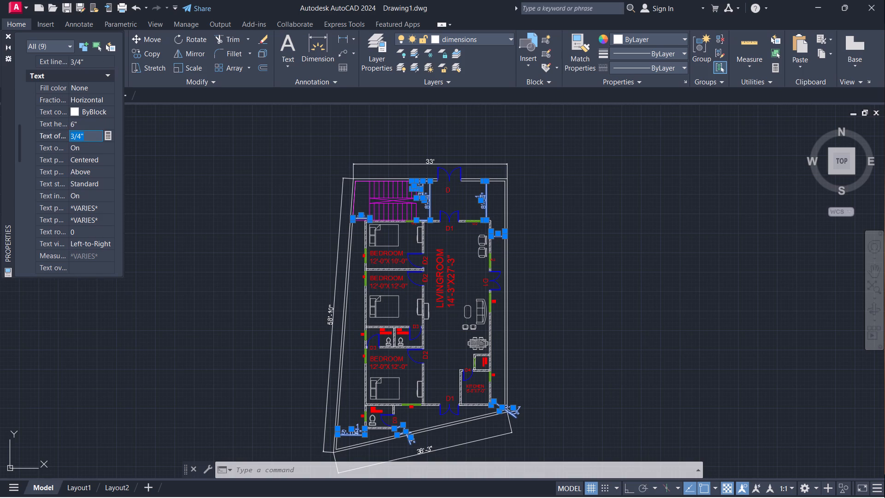
click(8, 34)
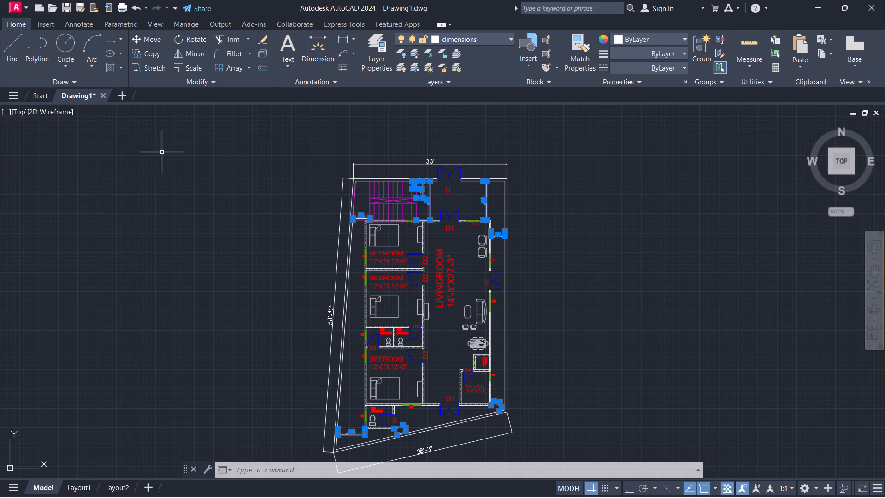
click(311, 165)
click(311, 165)
key(Escape)
Inspect the resized dimension texts around the floor plan, from the staircase and entrance area to the southern clearances.
scroll(432, 199, up, 2)
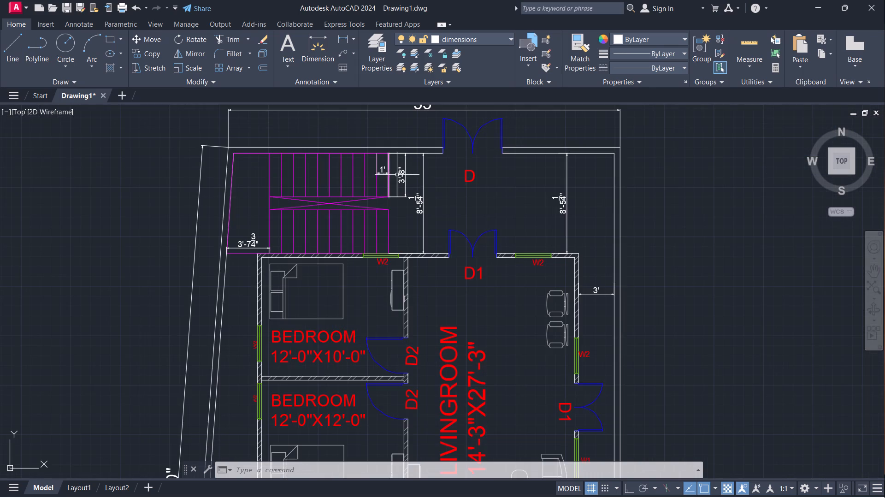
scroll(425, 187, up, 1)
scroll(517, 192, down, 1)
scroll(611, 219, down, 1)
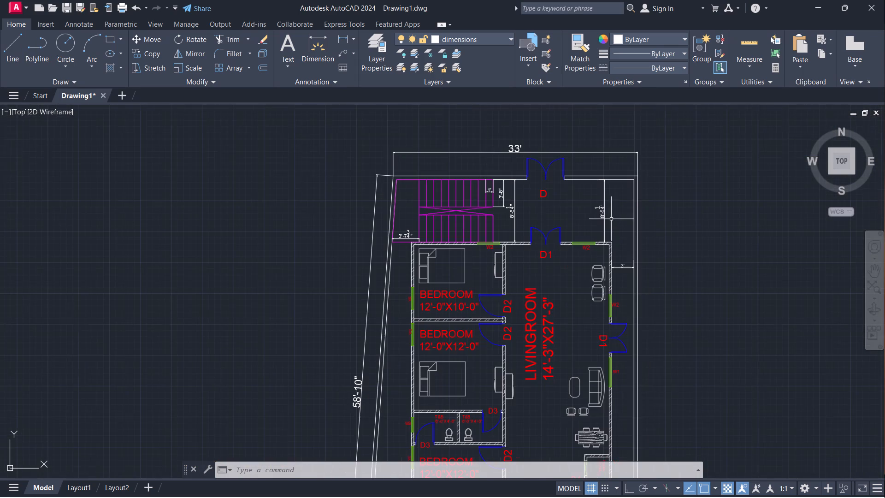
middle_drag(666, 397, 560, 242)
scroll(545, 400, up, 2)
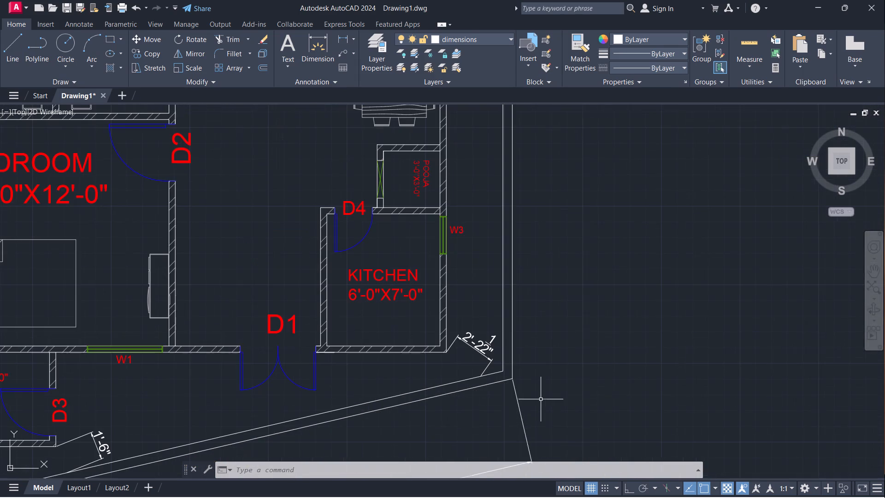
middle_drag(414, 442, 553, 332)
middle_drag(403, 370, 485, 400)
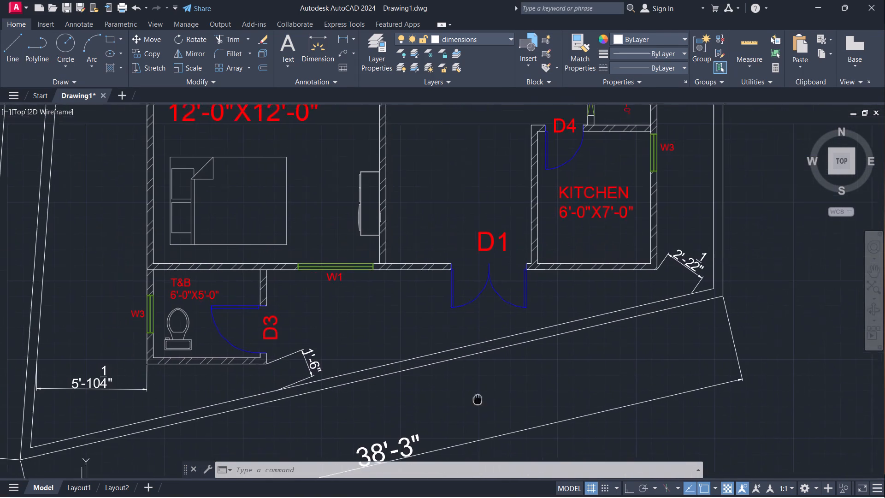
middle_drag(485, 400, 496, 403)
scroll(383, 330, down, 1)
middle_drag(387, 332, 379, 430)
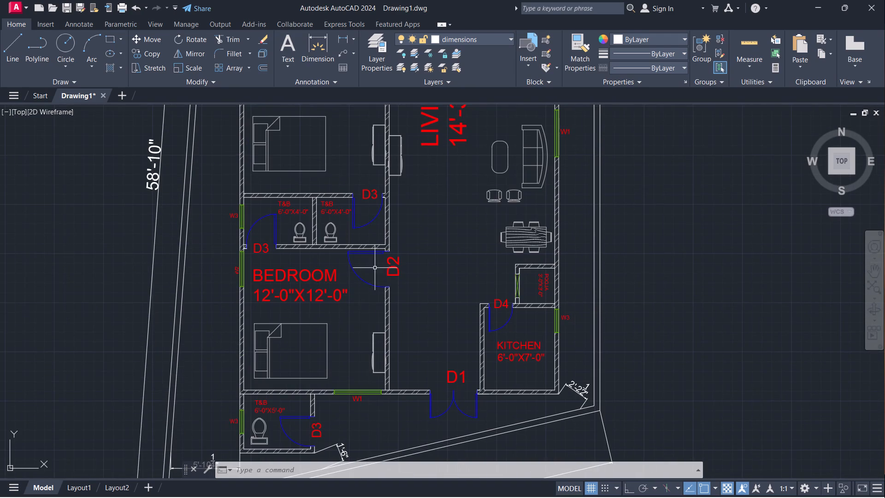
scroll(375, 268, down, 1)
scroll(377, 231, down, 1)
middle_drag(378, 231, 363, 346)
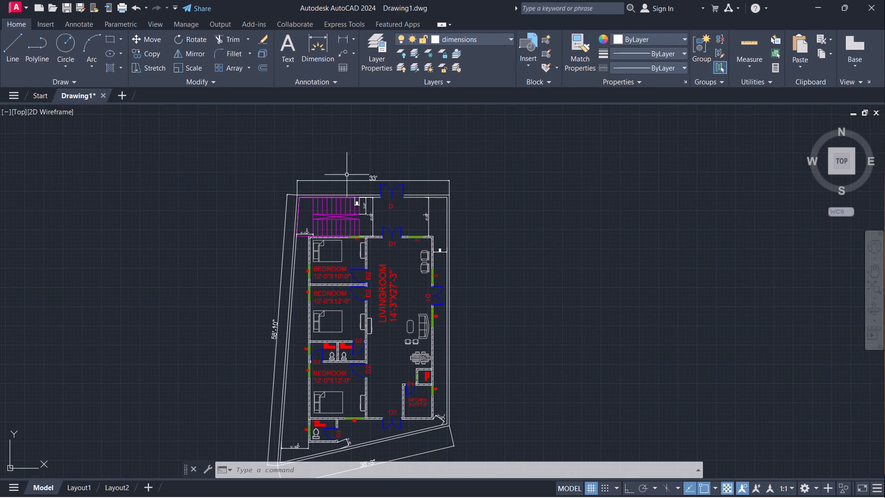
Add a horizontal linear dimension across the north edge of the staircase landing, placed just inside that edge.
scroll(291, 174, up, 3)
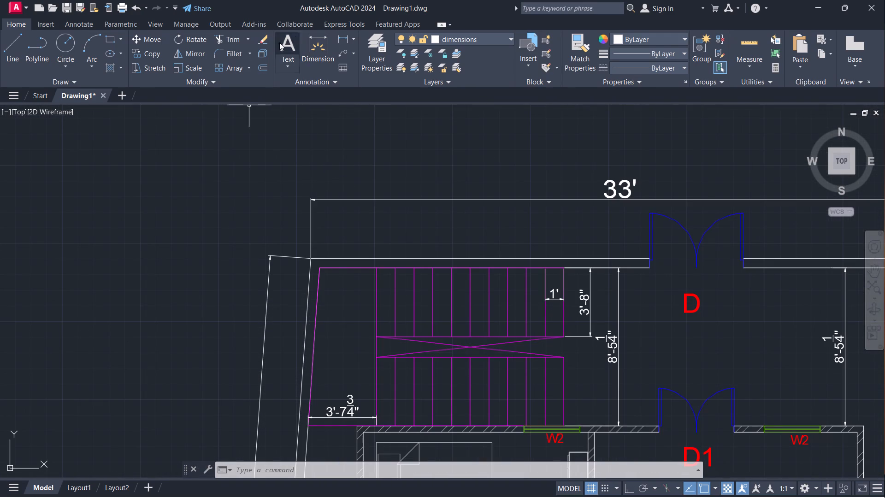
click(341, 37)
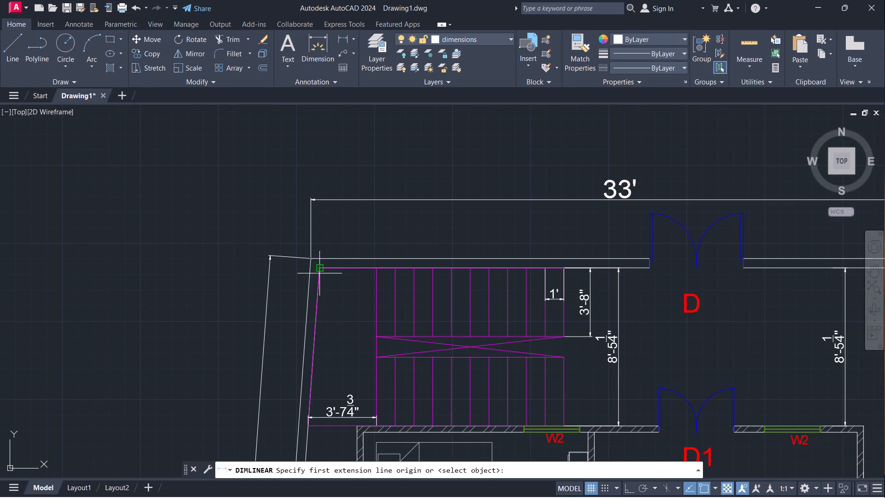
click(320, 273)
click(376, 265)
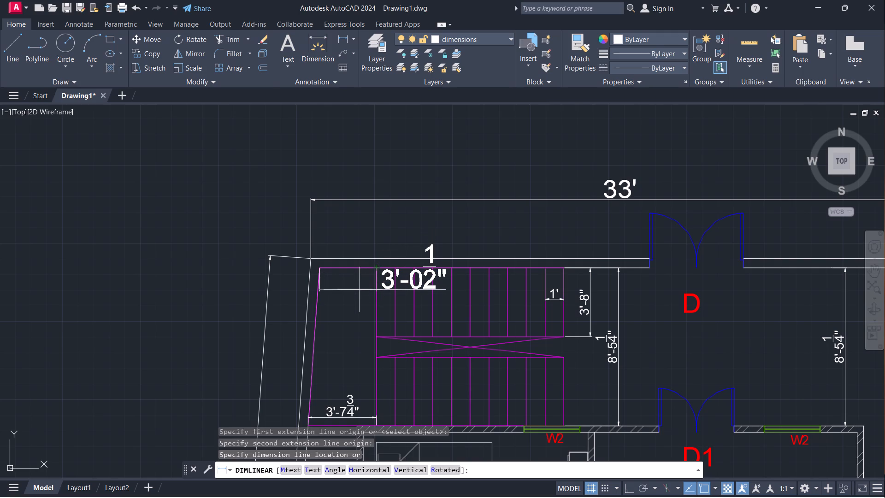
click(361, 290)
Set the text height of the horizontal dimension at the staircase landing's north edge to 6" in its properties.
click(389, 281)
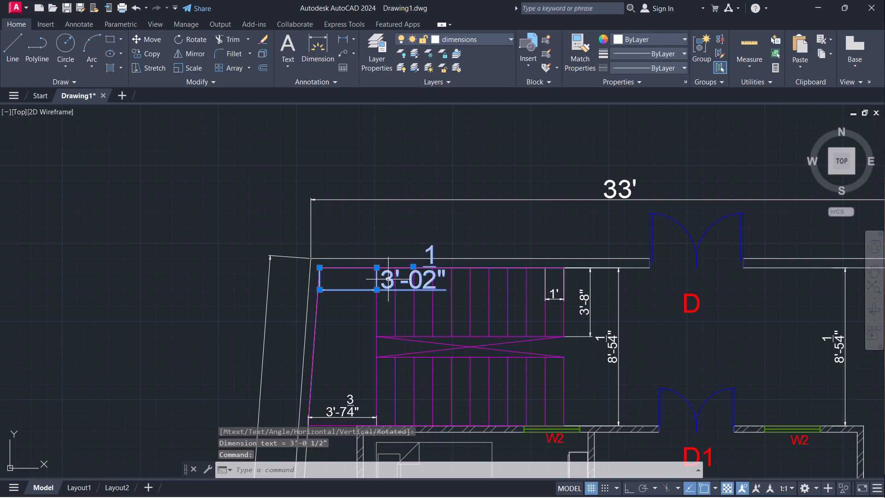
key(ctrl+1)
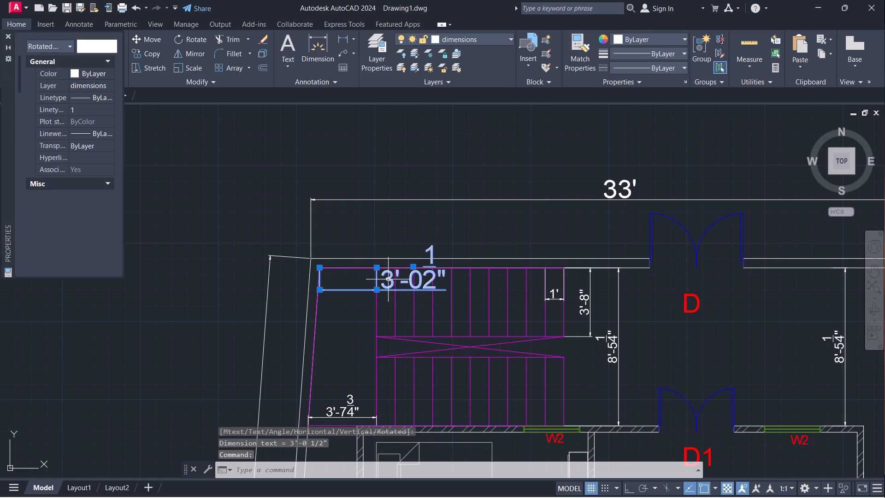
scroll(80, 226, down, 8)
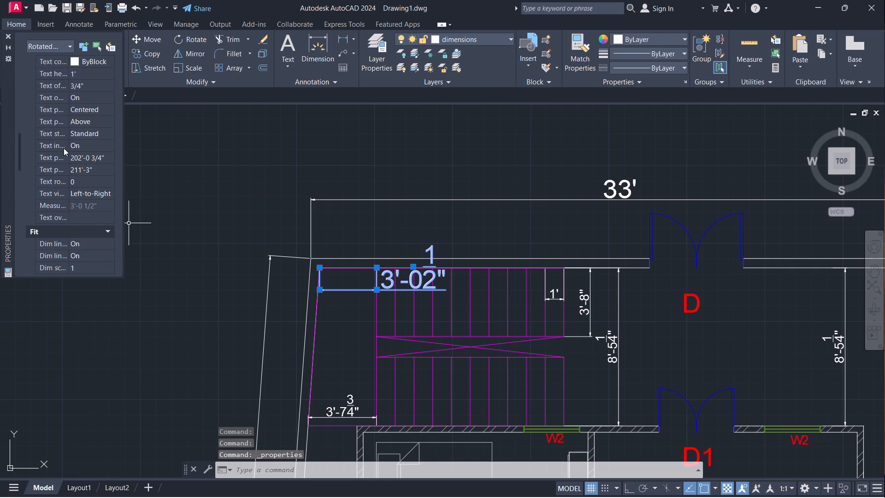
scroll(64, 146, up, 2)
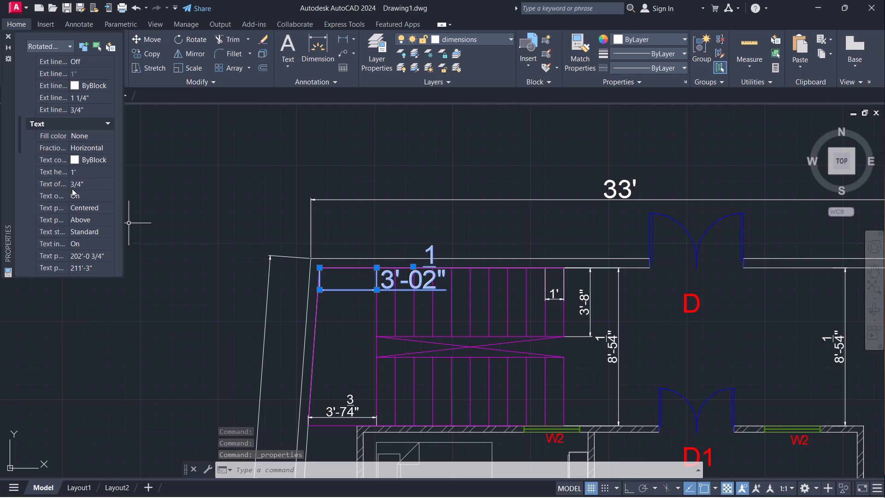
click(85, 172)
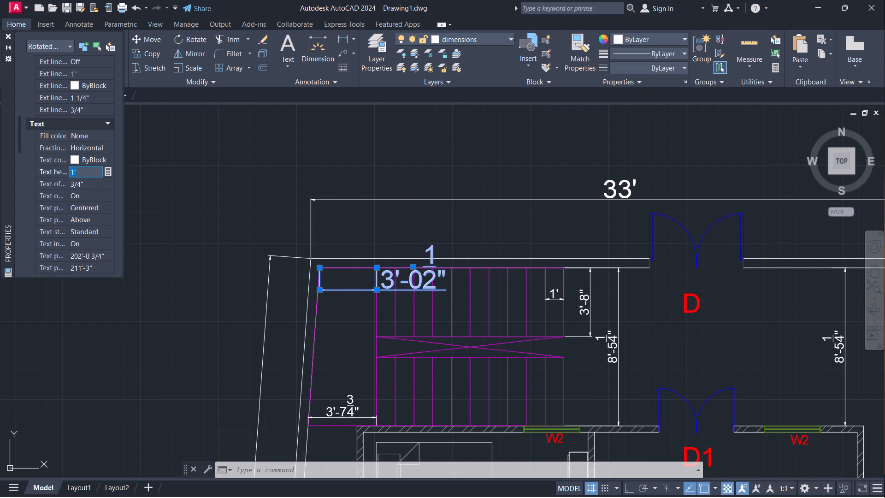
key(BackSpace)
text(6")
key(Return)
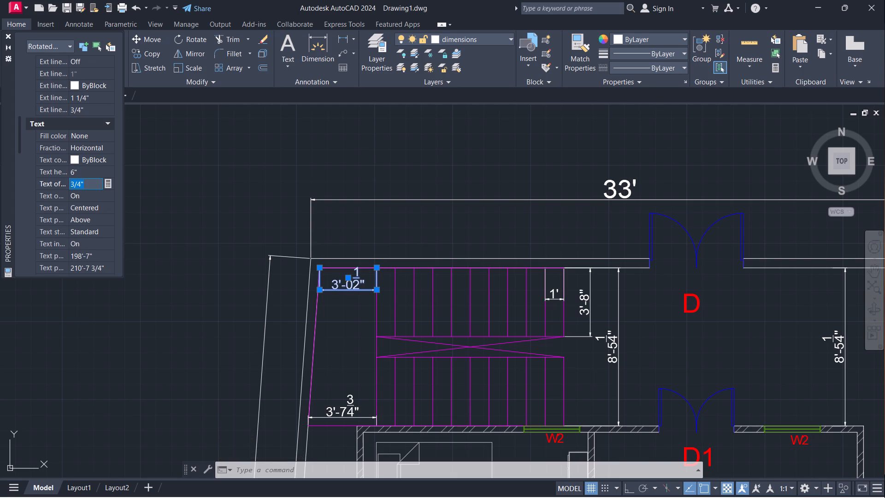
click(6, 36)
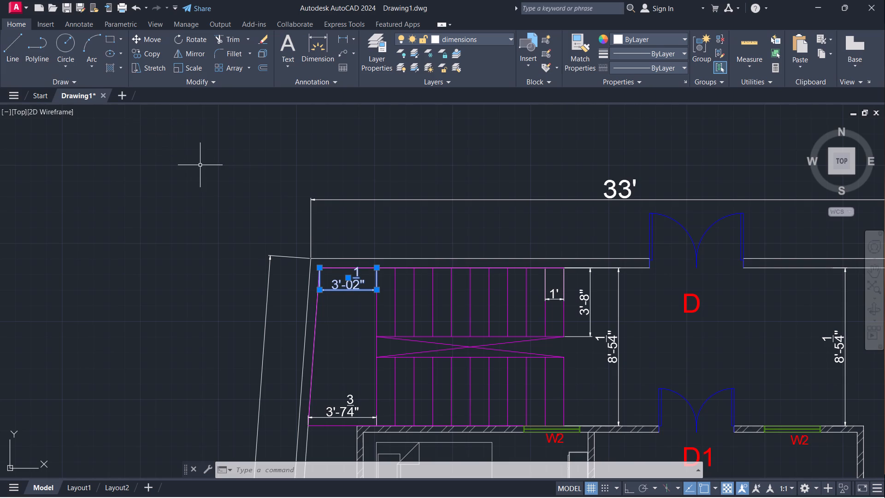
key(Escape)
Inspect the whole dimensioned floor plan, from the staircase and living room down to the southern boundary.
scroll(195, 165, down, 1)
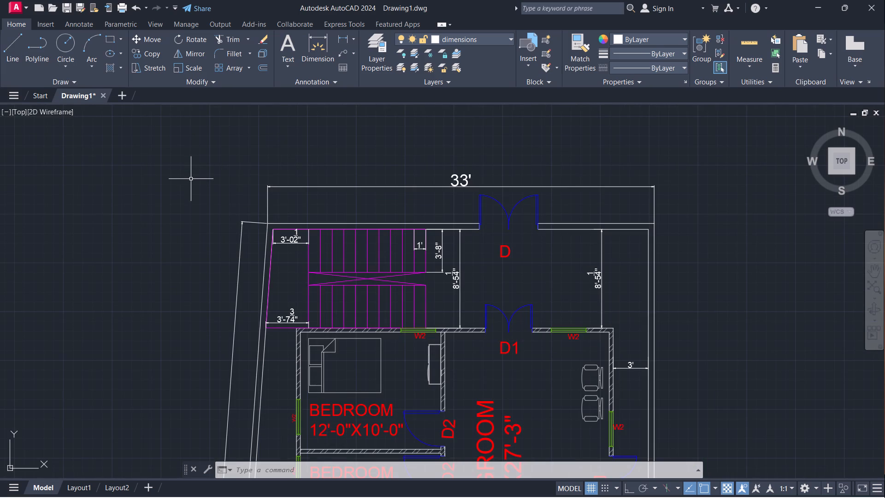
scroll(195, 173, down, 1)
middle_drag(406, 250, 402, 246)
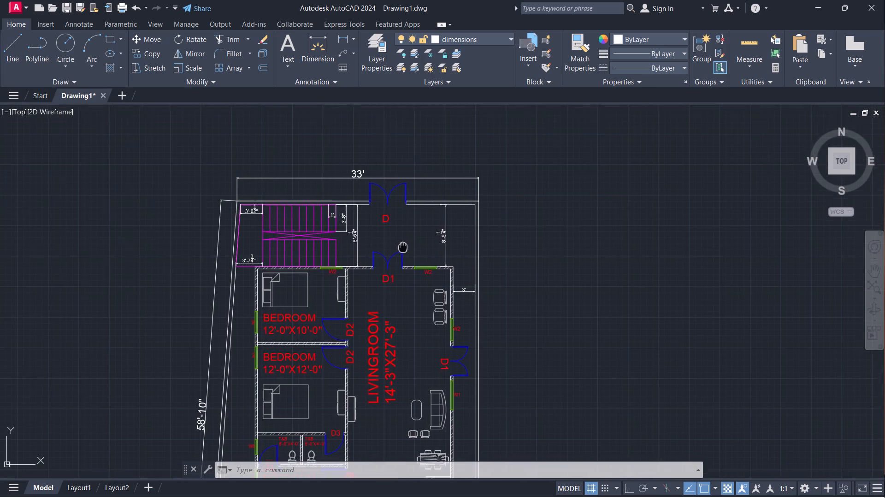
middle_drag(402, 246, 414, 200)
scroll(575, 207, down, 1)
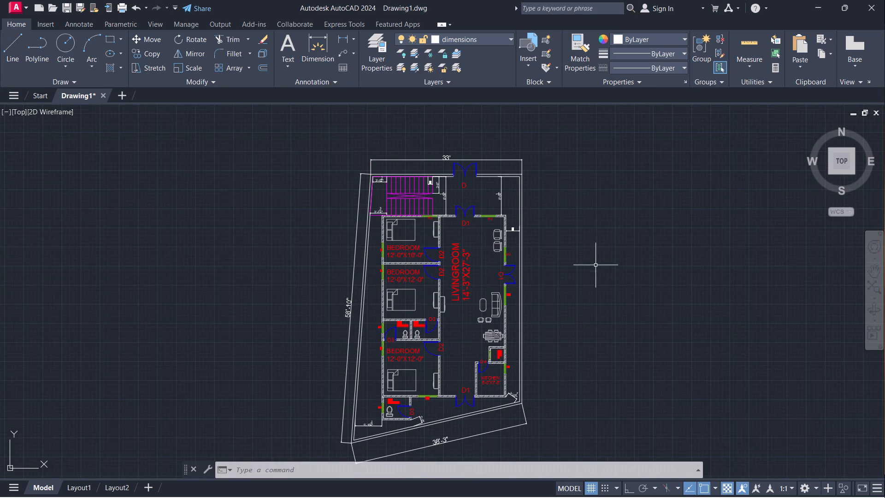
middle_drag(563, 288, 548, 261)
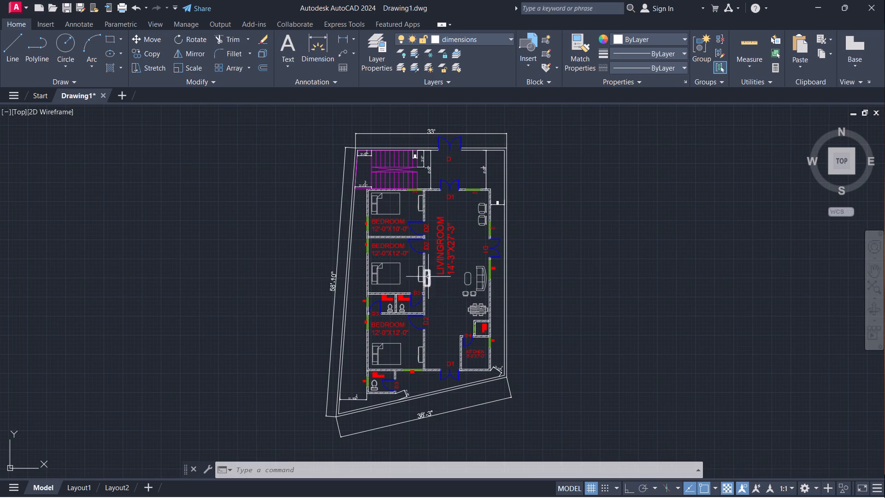
scroll(427, 273, up, 2)
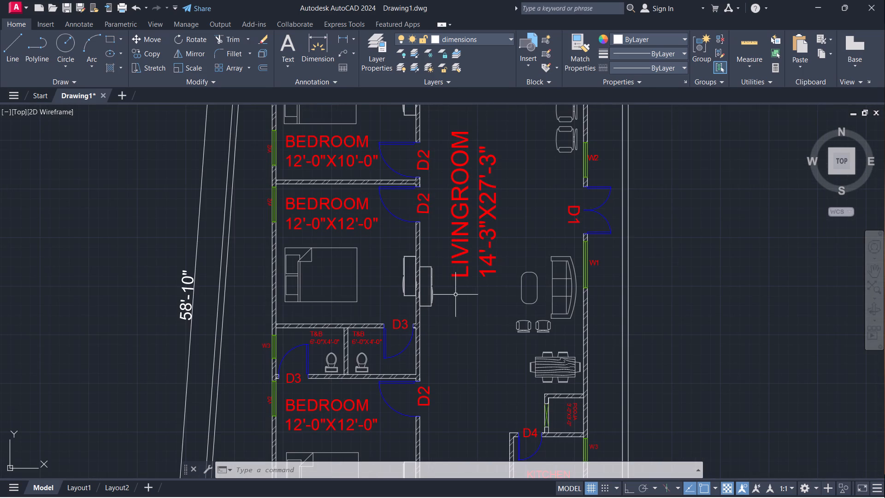
scroll(462, 304, down, 1)
middle_drag(483, 332, 457, 273)
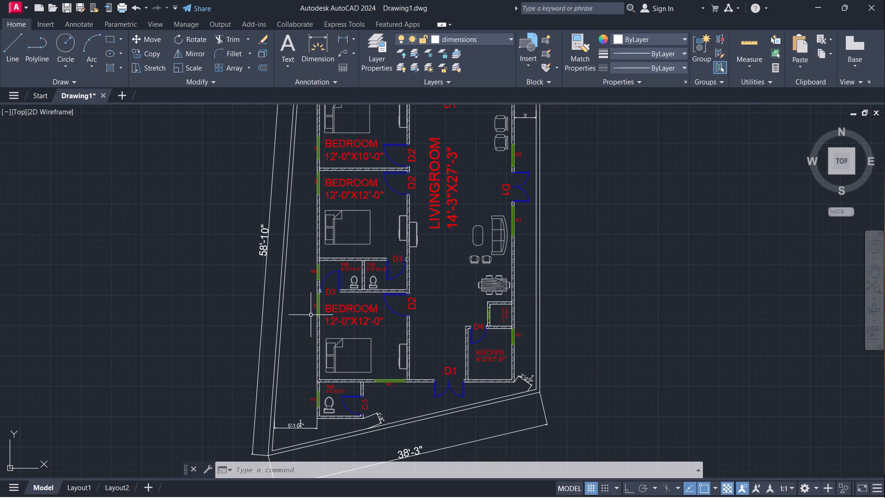
scroll(301, 309, down, 1)
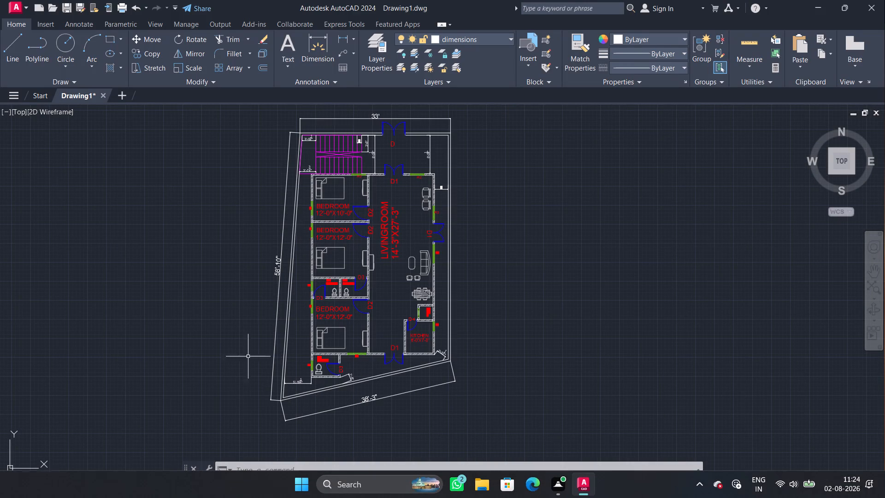
Open DesignCenter and browse the blocks in the Home - Space Planner and House Designer sample drawings.
text(dc)
key(Return)
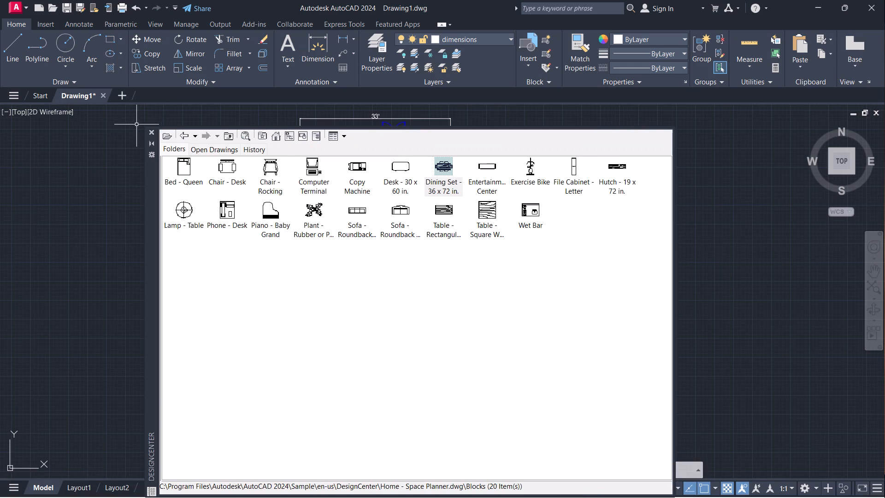
click(182, 135)
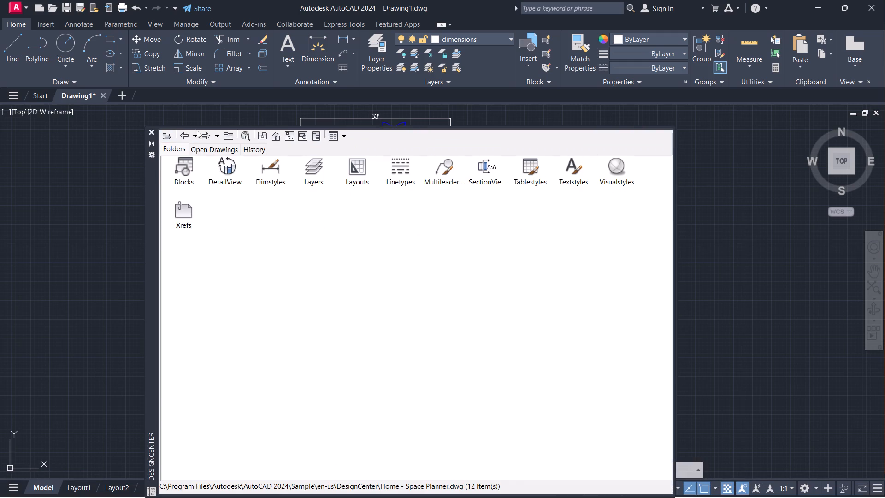
click(181, 136)
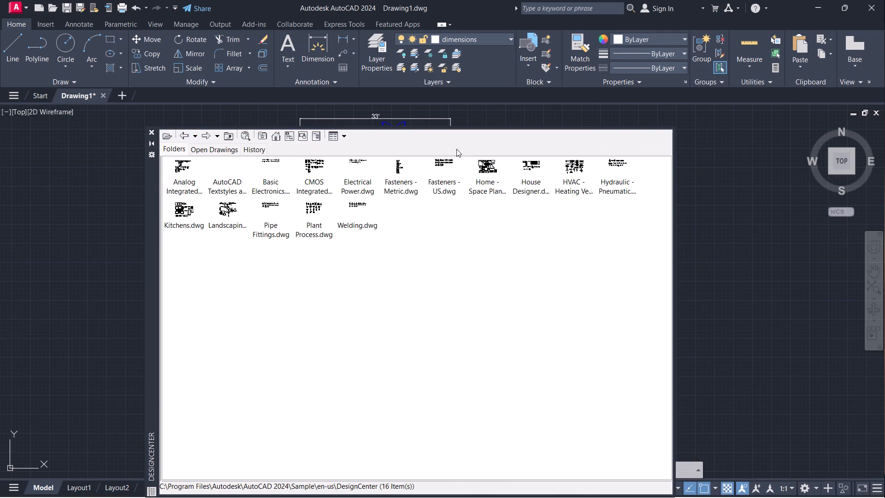
double_click(483, 174)
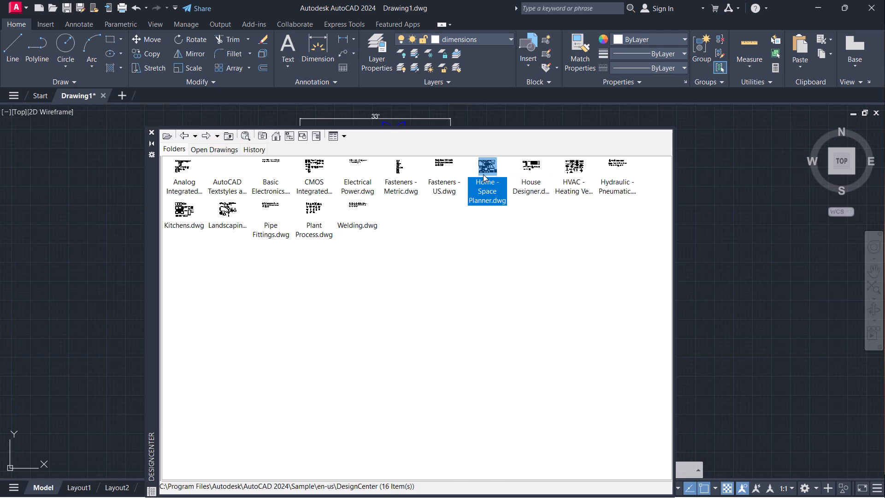
double_click(186, 183)
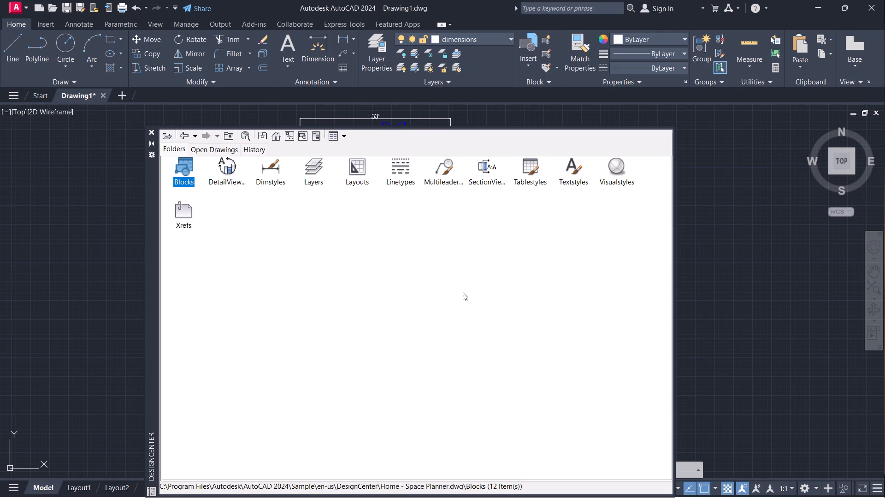
double_click(181, 131)
click(179, 132)
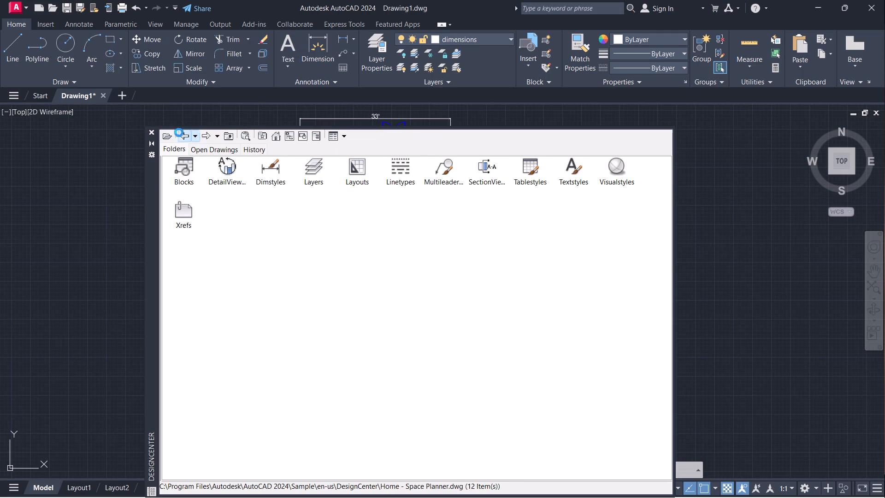
double_click(524, 168)
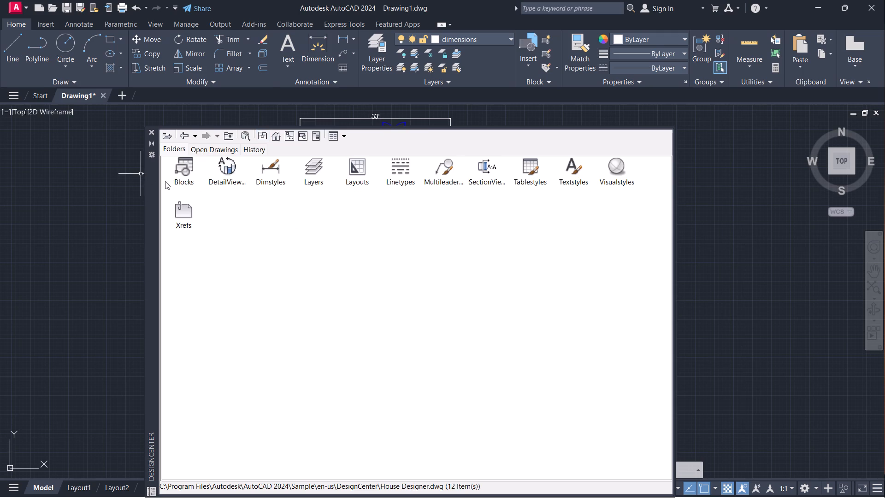
double_click(180, 178)
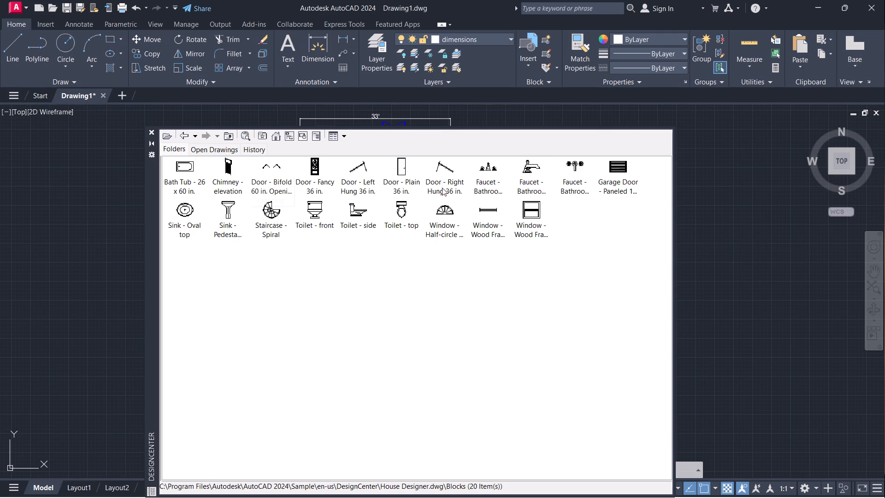
Browse the blocks in the AutoCAD Textstyles and Linetypes and the Kitchens sample drawings.
click(186, 135)
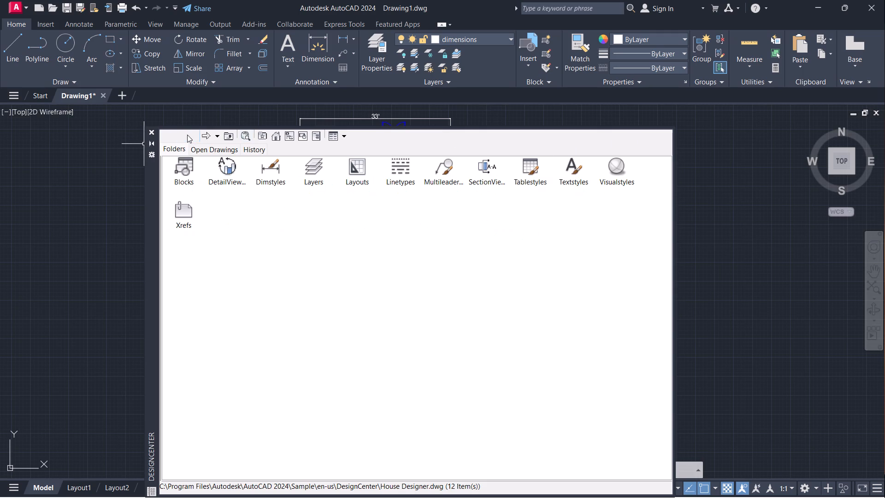
click(187, 135)
double_click(224, 171)
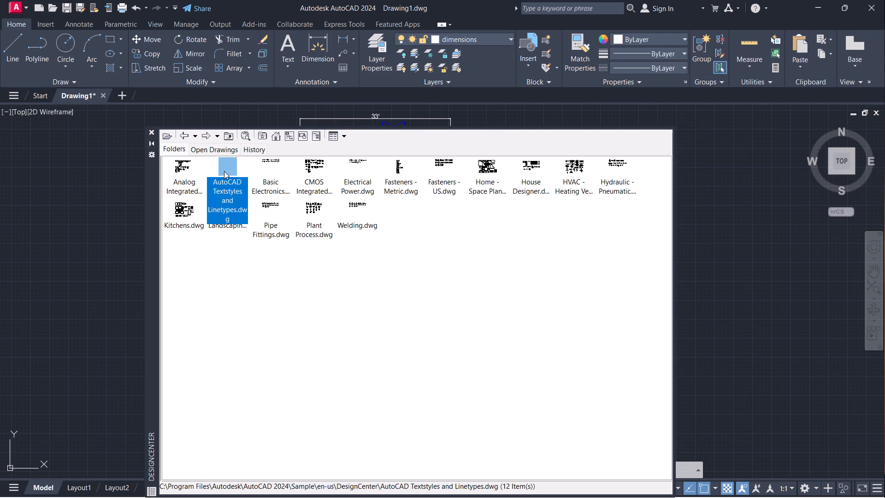
double_click(183, 177)
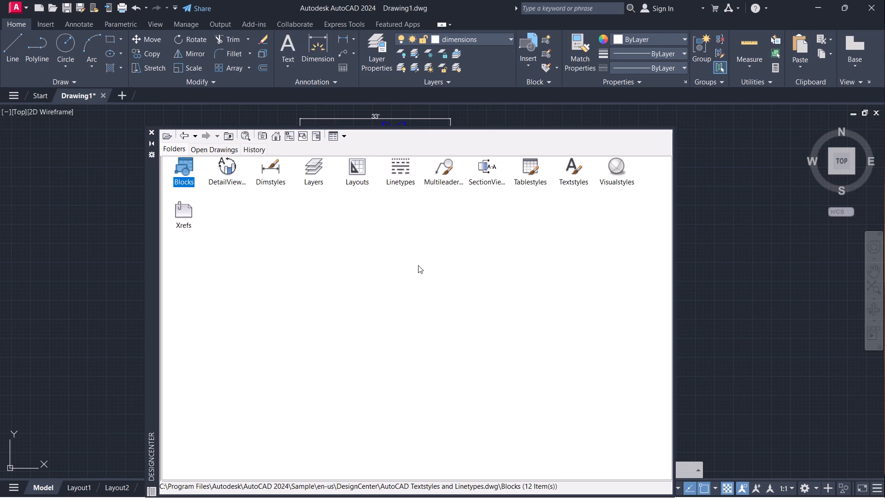
click(183, 134)
click(185, 132)
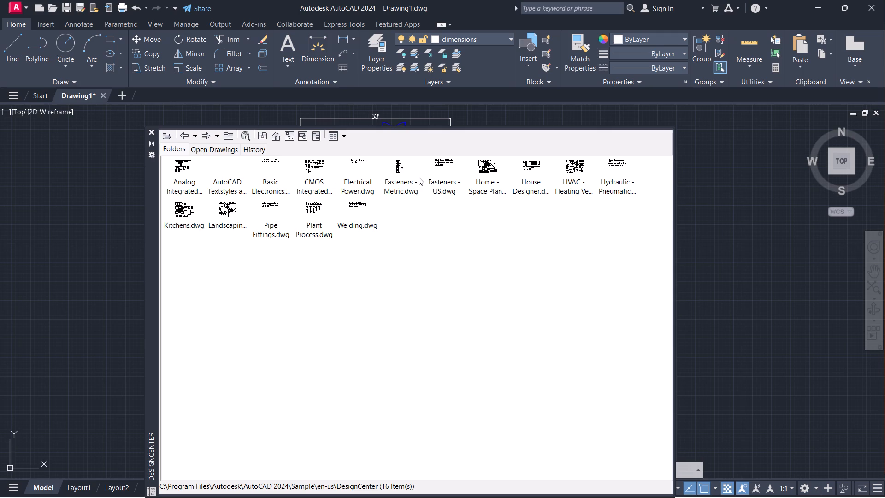
double_click(177, 213)
double_click(186, 176)
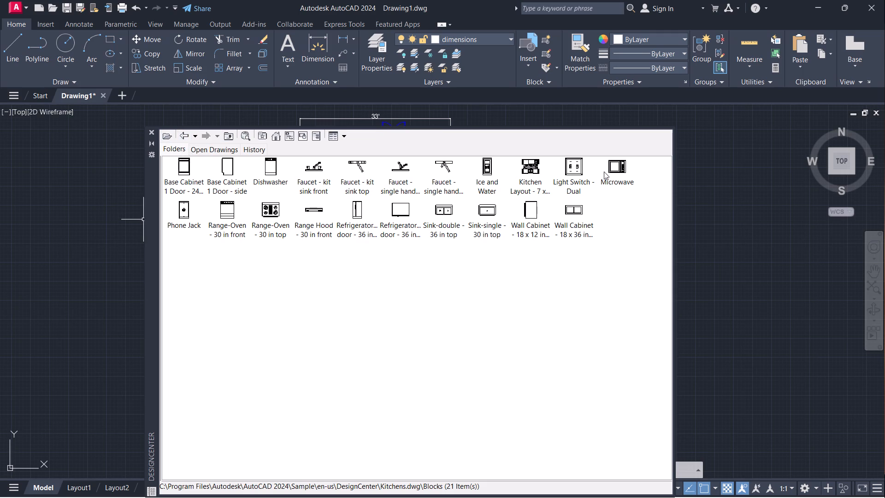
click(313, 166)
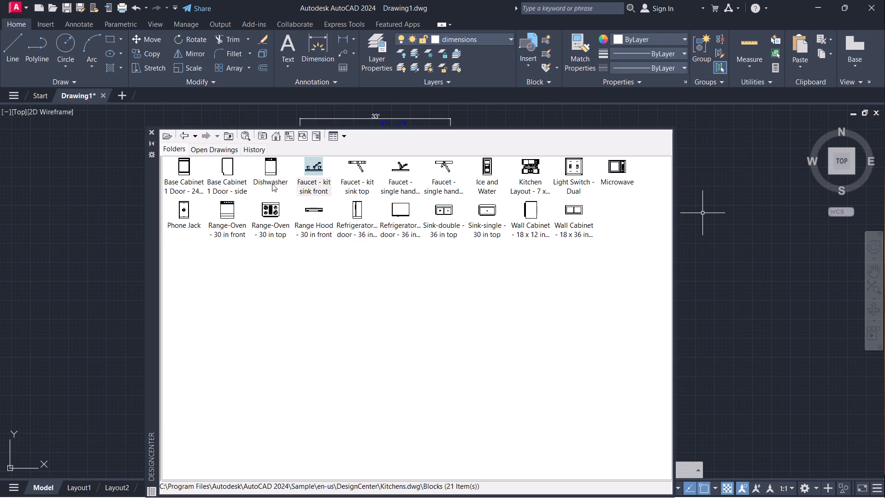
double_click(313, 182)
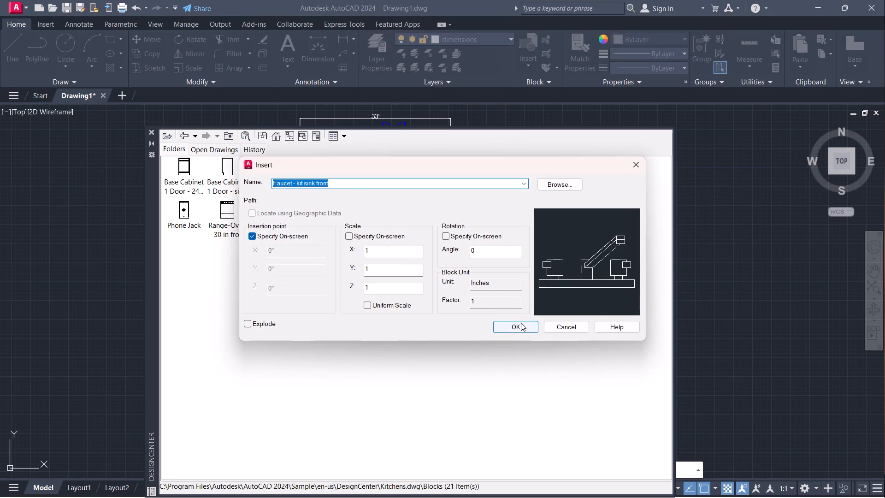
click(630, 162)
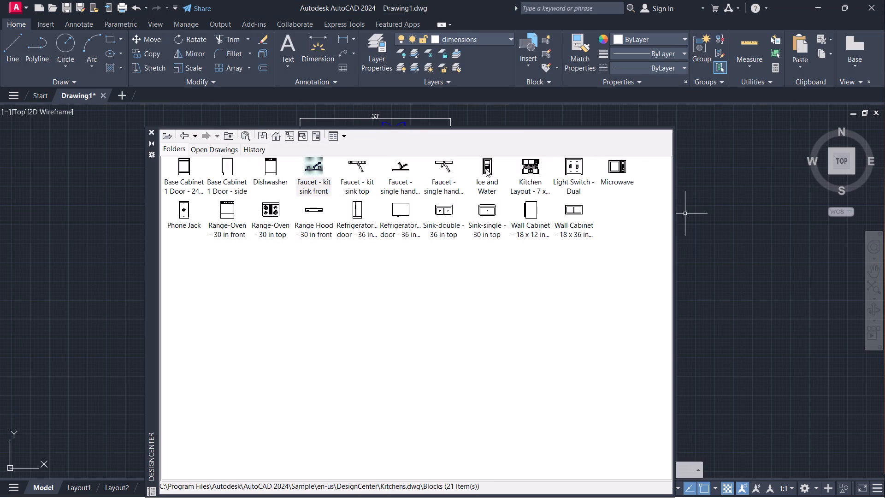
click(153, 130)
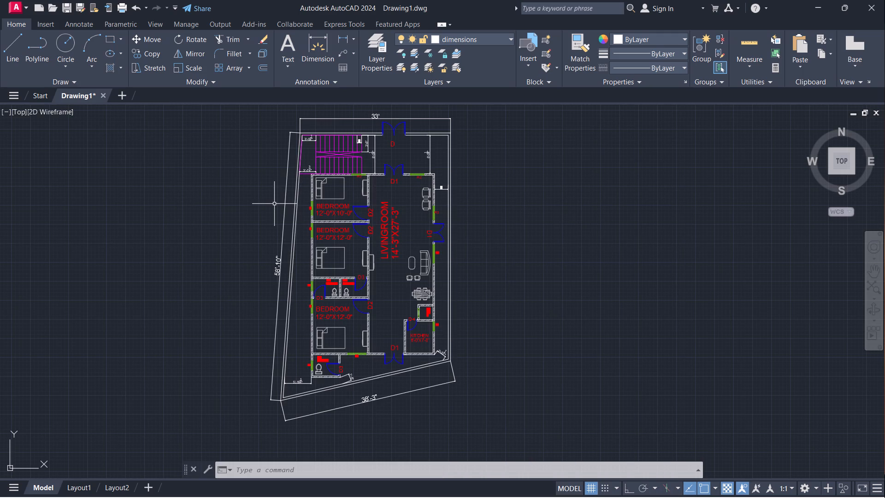
Reopen DesignCenter and browse the blocks in the Plant Process and Hydraulic - Pneumatic sample drawings.
text(dc)
key(Return)
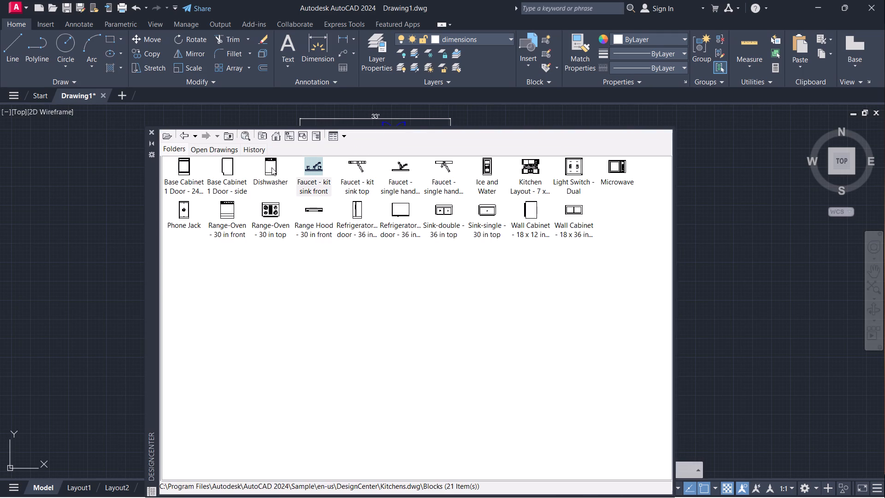
click(183, 132)
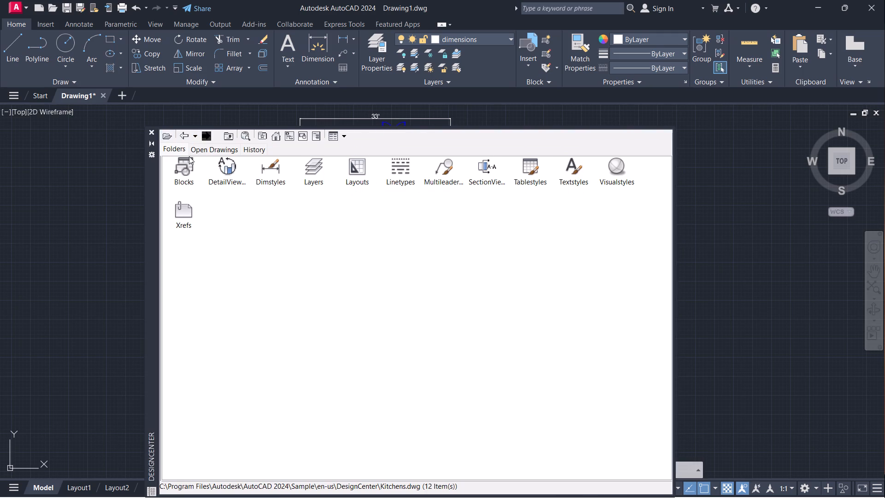
click(185, 133)
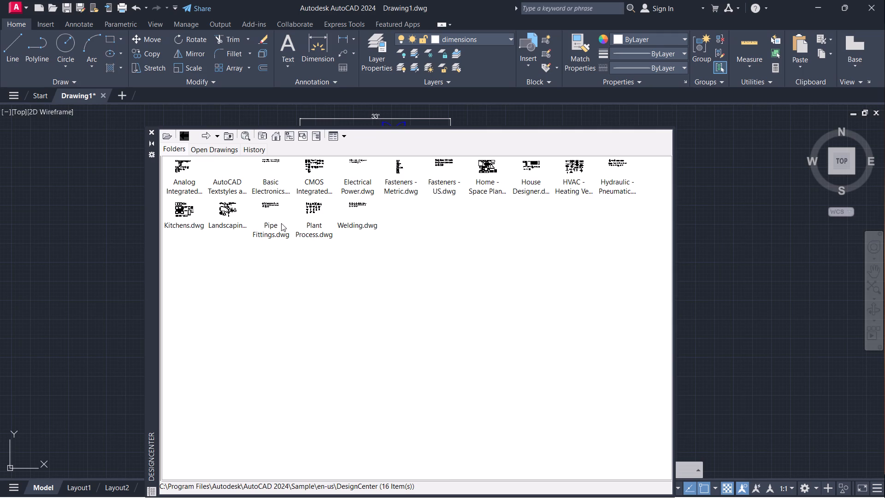
double_click(314, 211)
double_click(182, 169)
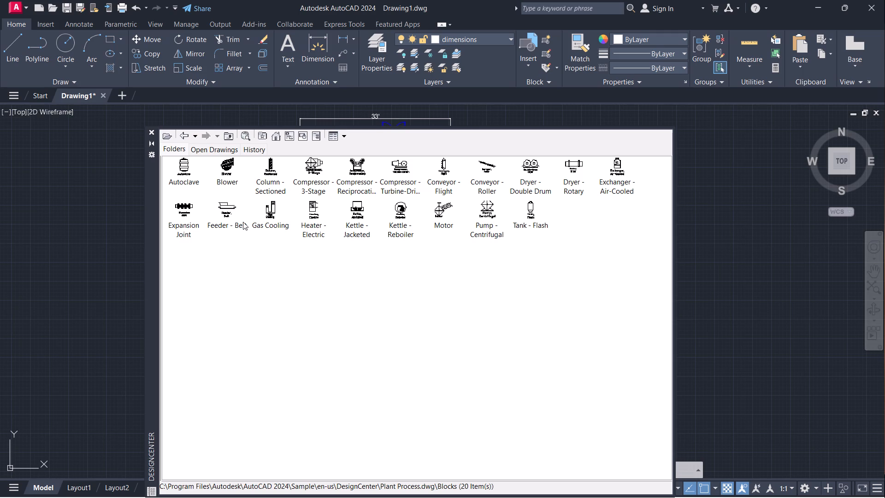
click(182, 136)
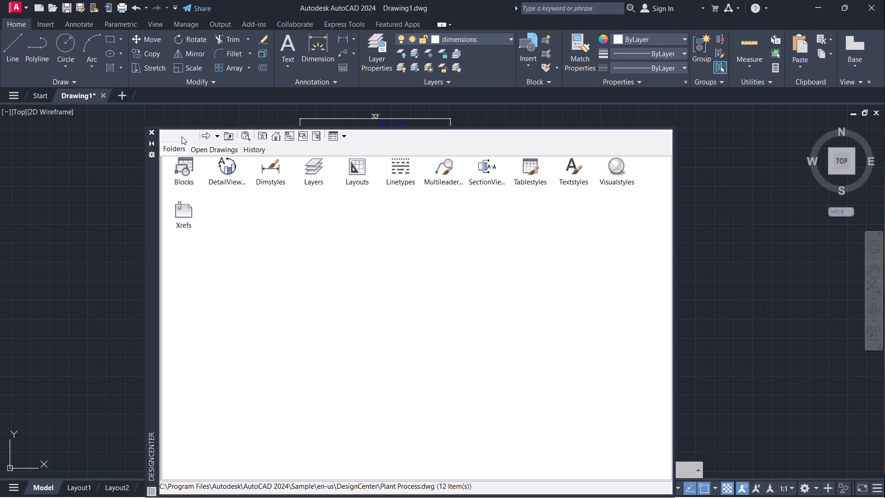
click(183, 132)
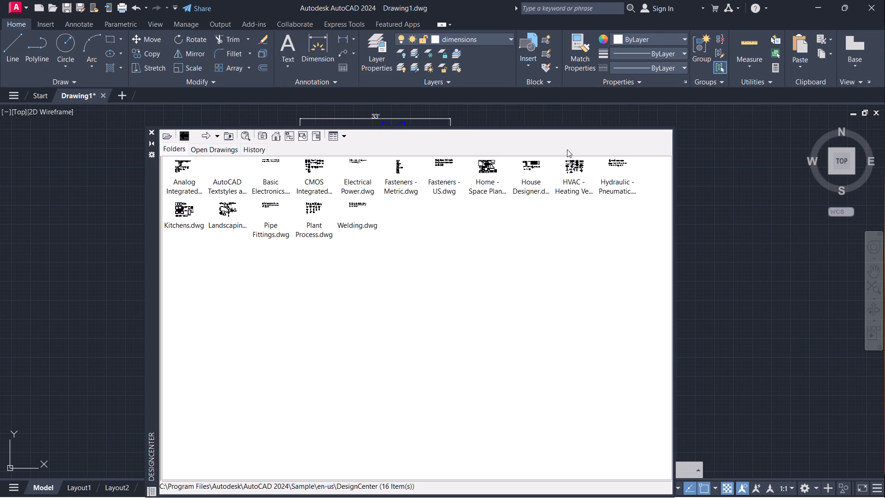
double_click(611, 171)
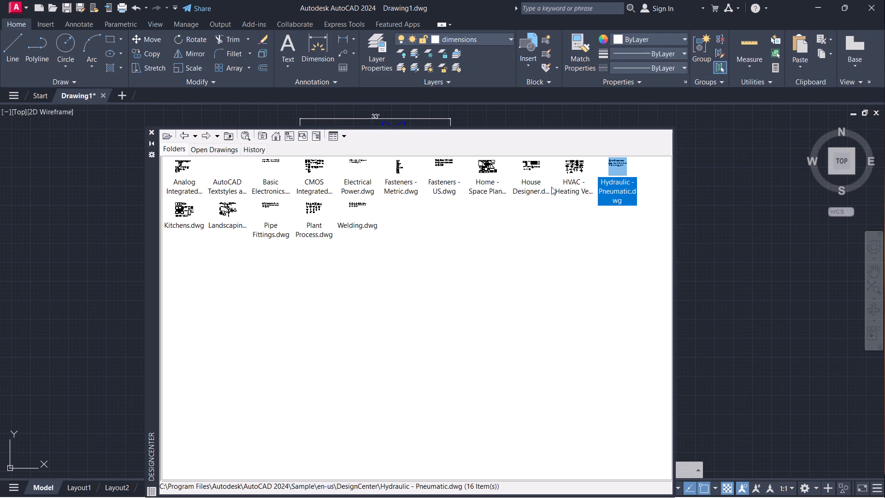
double_click(180, 175)
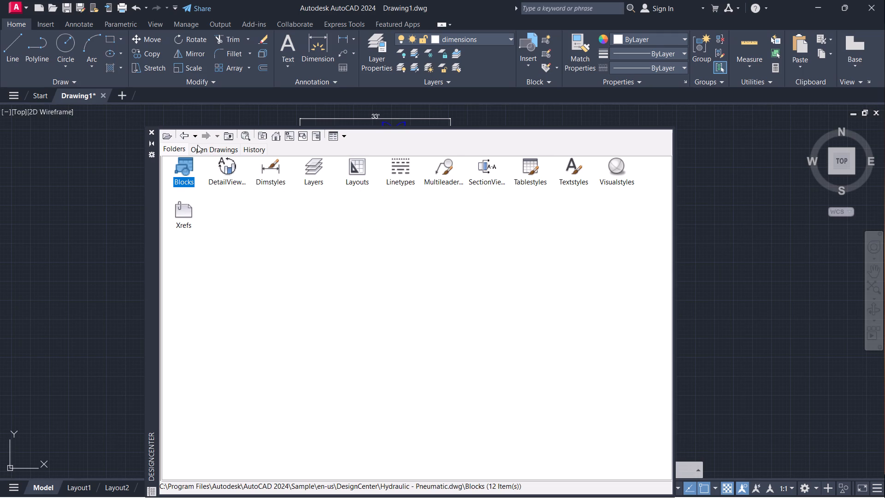
double_click(184, 134)
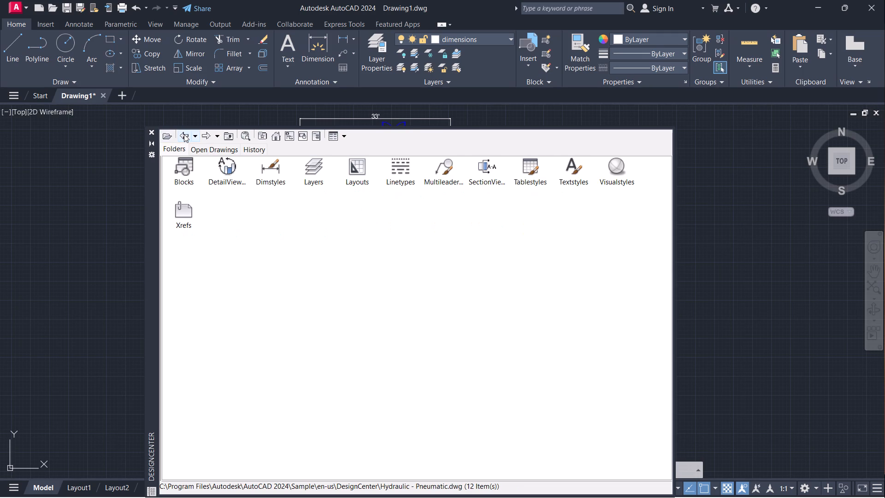
click(184, 134)
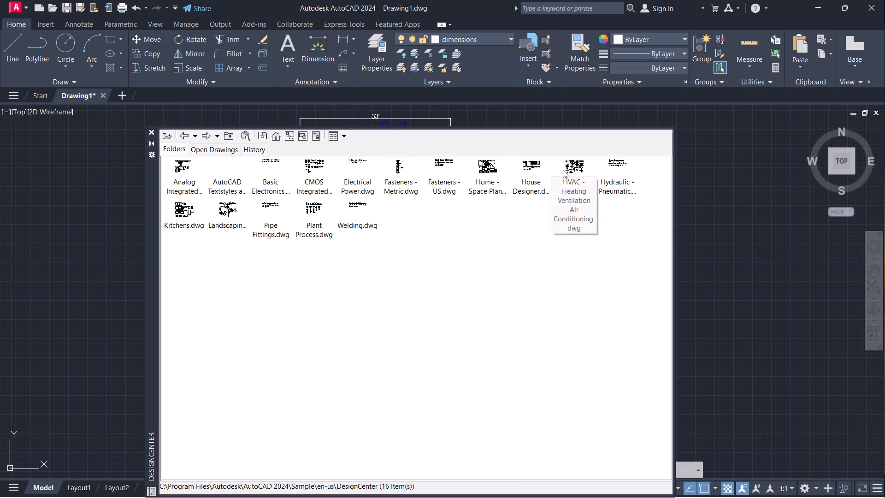
Browse the blocks in the Plant Process and Landscaping sample drawings, and close DesignCenter.
double_click(310, 210)
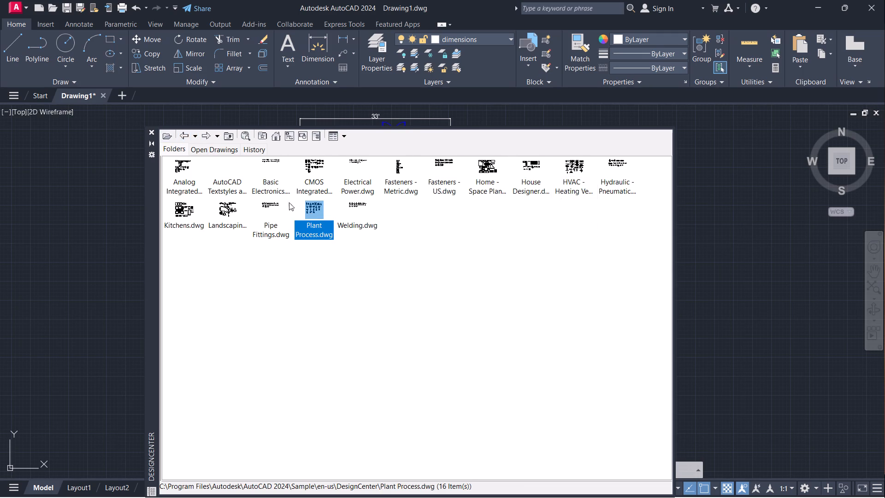
double_click(178, 166)
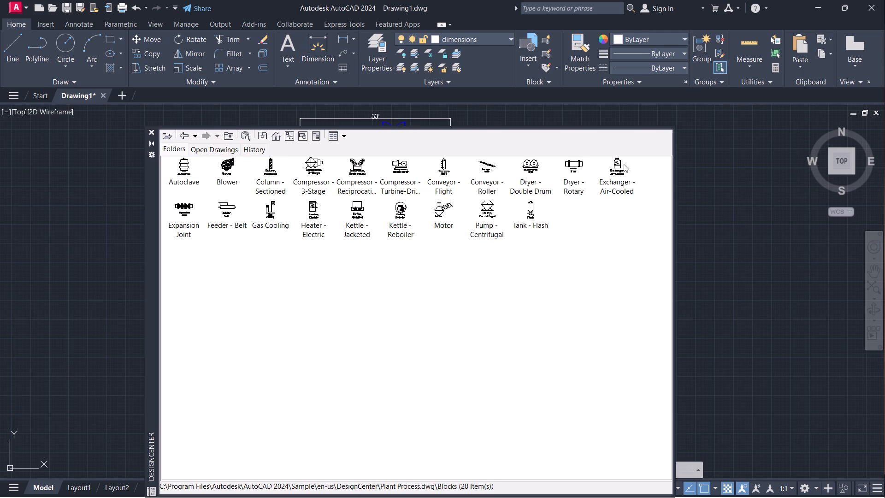
double_click(184, 138)
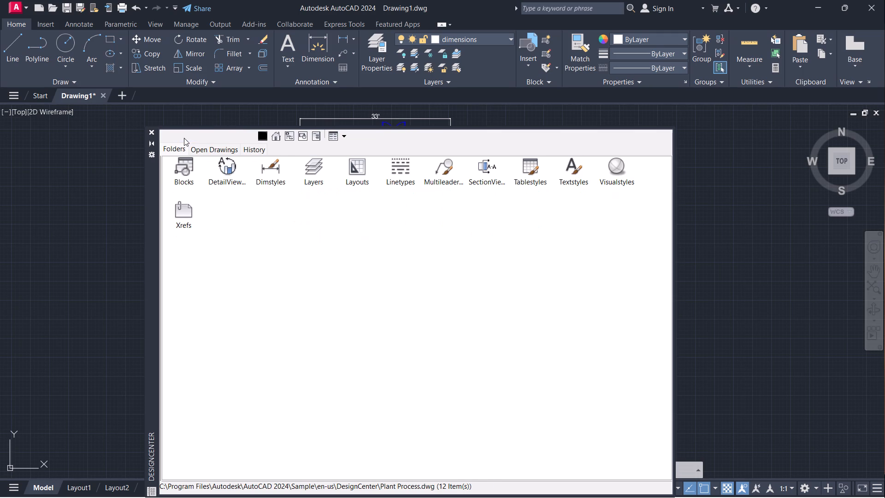
click(184, 138)
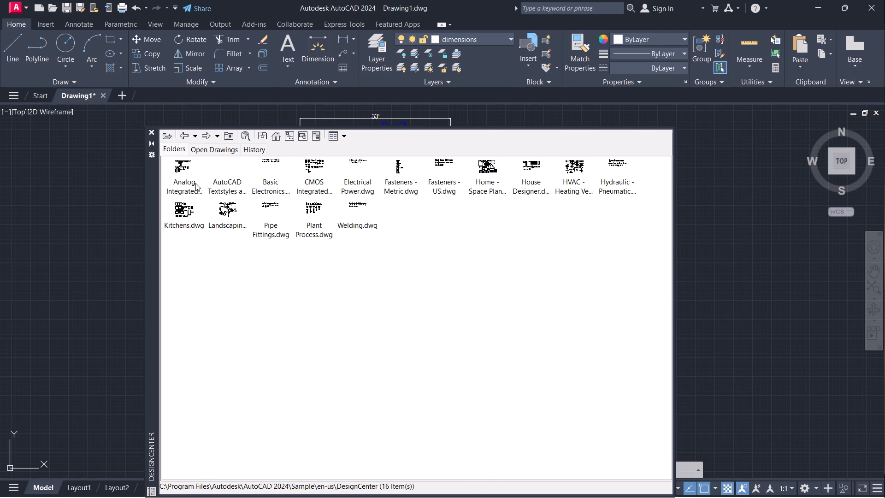
double_click(224, 209)
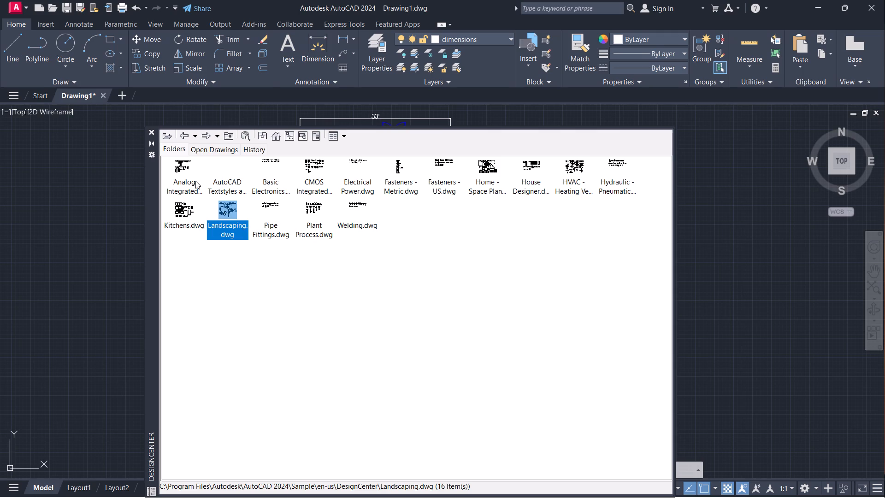
double_click(195, 181)
double_click(188, 178)
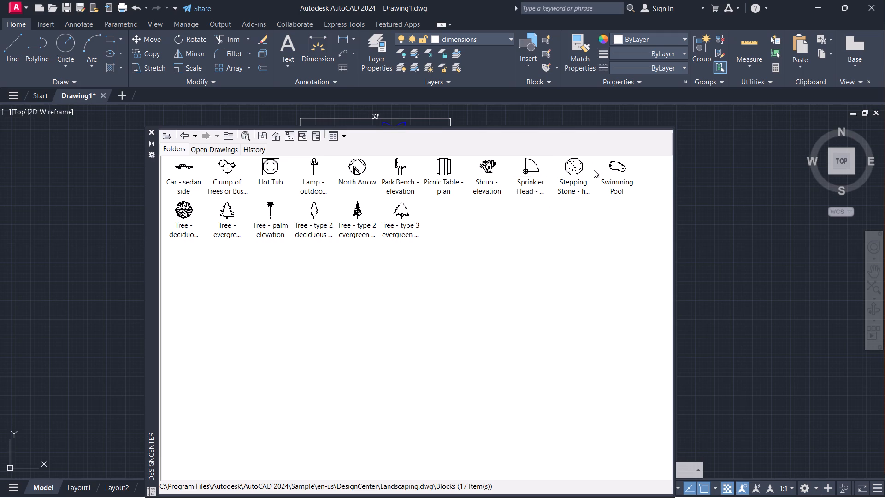
click(150, 128)
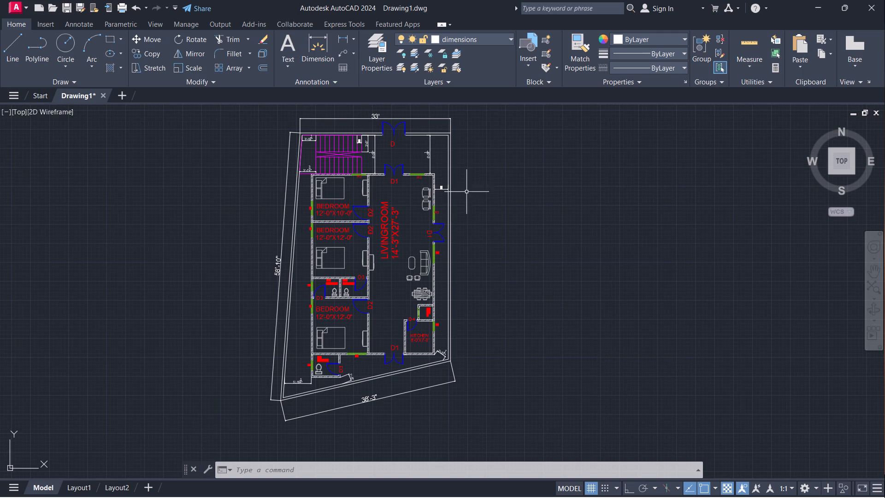
Add a vertical linear dimension outside the east boundary wall, from the plot's outer northeast corner to its outer southeast corner, with Ortho on.
click(343, 32)
scroll(451, 134, up, 3)
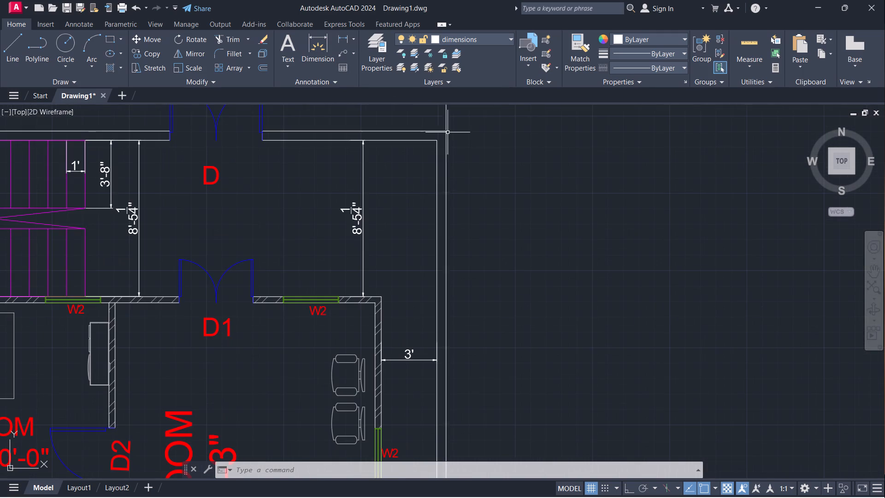
click(341, 35)
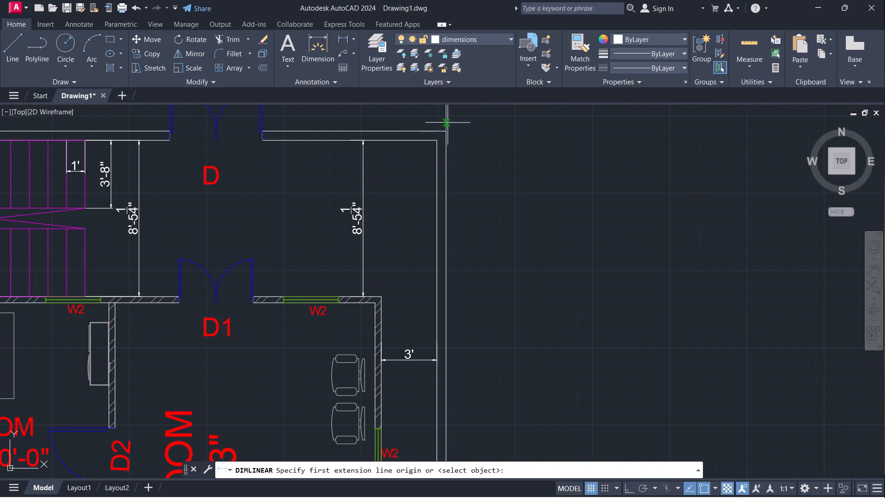
click(448, 129)
scroll(526, 166, down, 6)
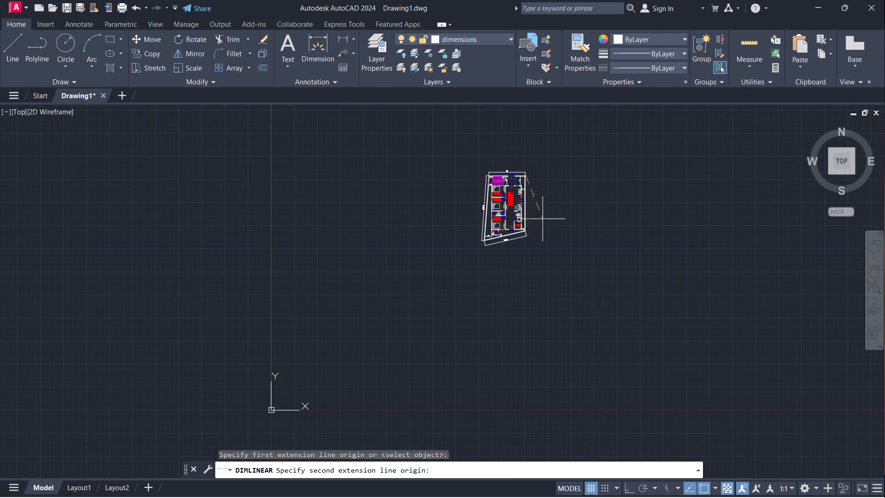
scroll(527, 236, up, 2)
key(F8)
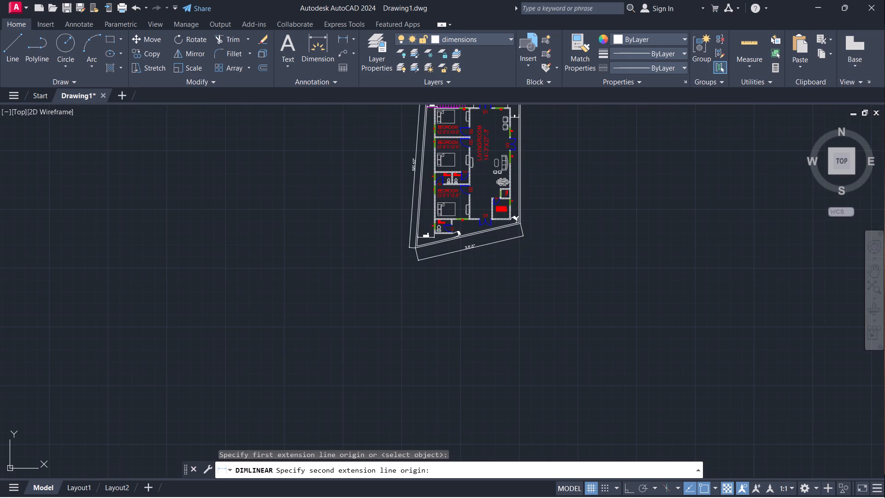
scroll(525, 231, up, 4)
click(495, 189)
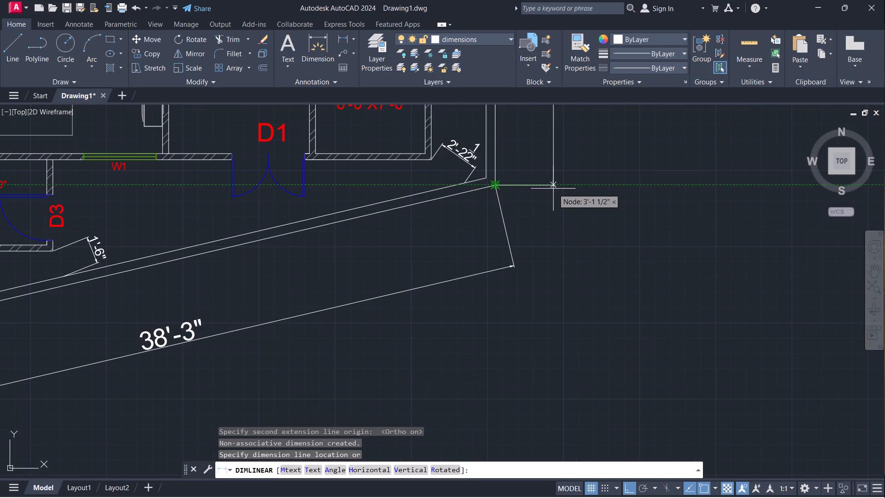
click(562, 191)
scroll(580, 206, down, 3)
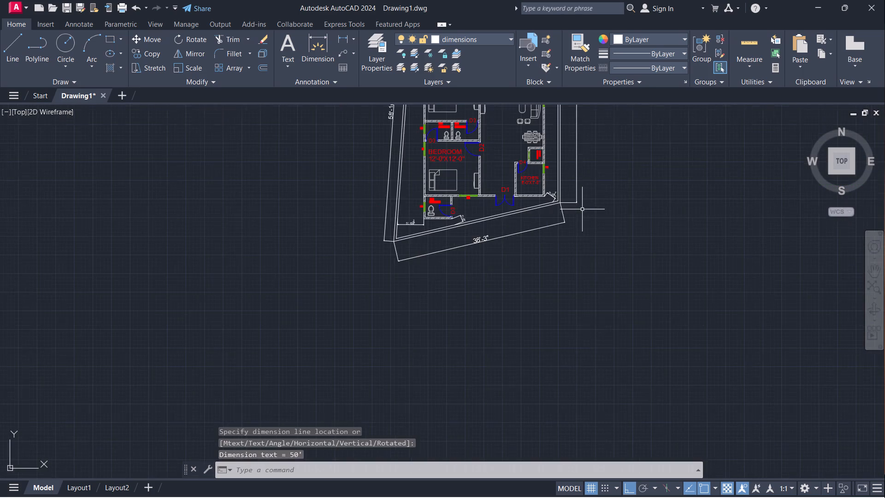
Examine the dimensioned floor plan, covering the four outer boundary dimensions, the rooms and the clearances around the house.
scroll(596, 194, down, 1)
middle_drag(596, 195, 561, 301)
scroll(553, 239, up, 2)
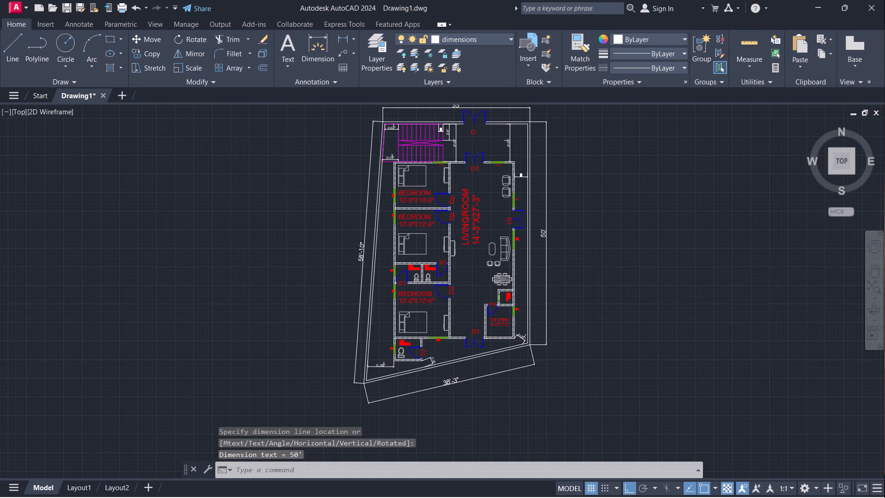
scroll(553, 239, down, 1)
middle_drag(567, 256, 521, 266)
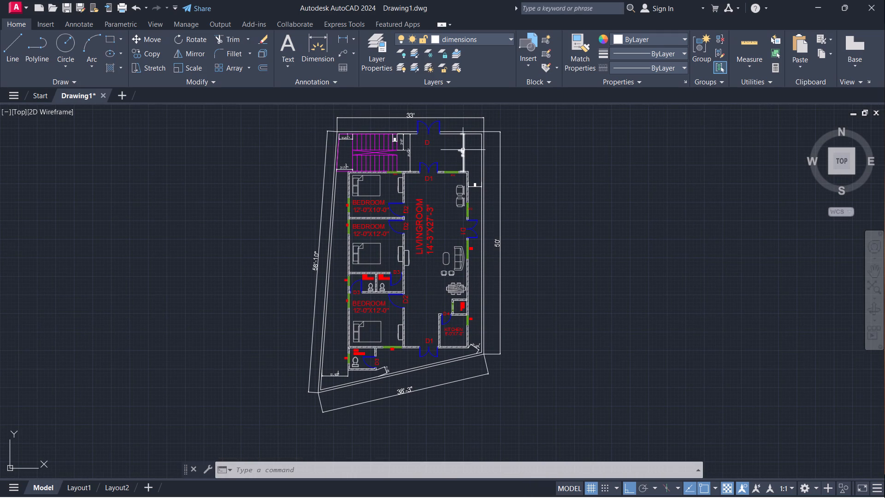
scroll(312, 251, up, 1)
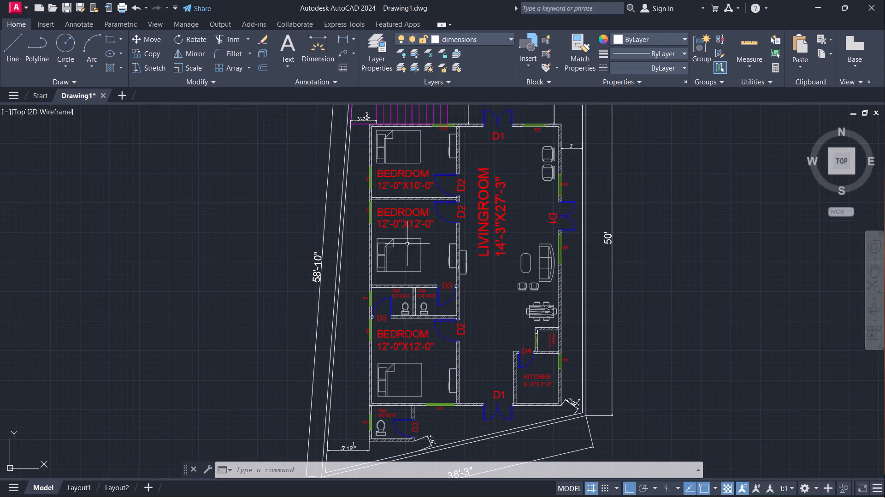
scroll(433, 249, down, 1)
scroll(457, 388, up, 2)
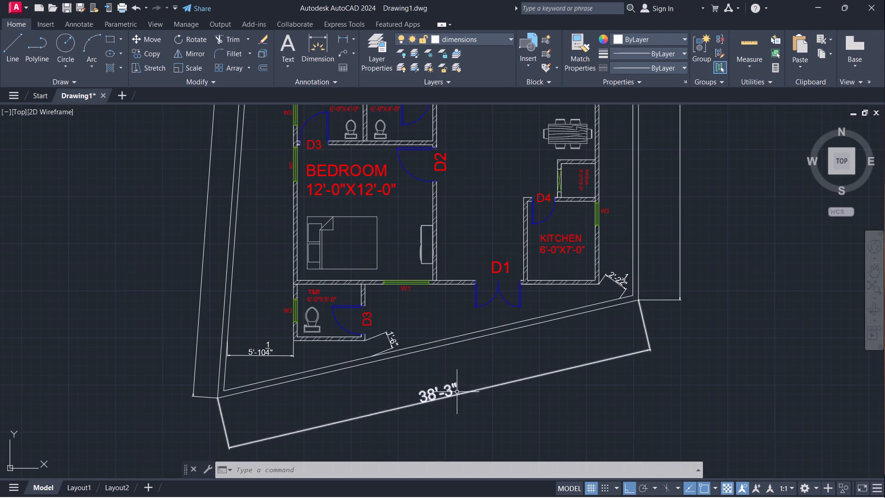
scroll(460, 381, up, 2)
scroll(439, 339, down, 1)
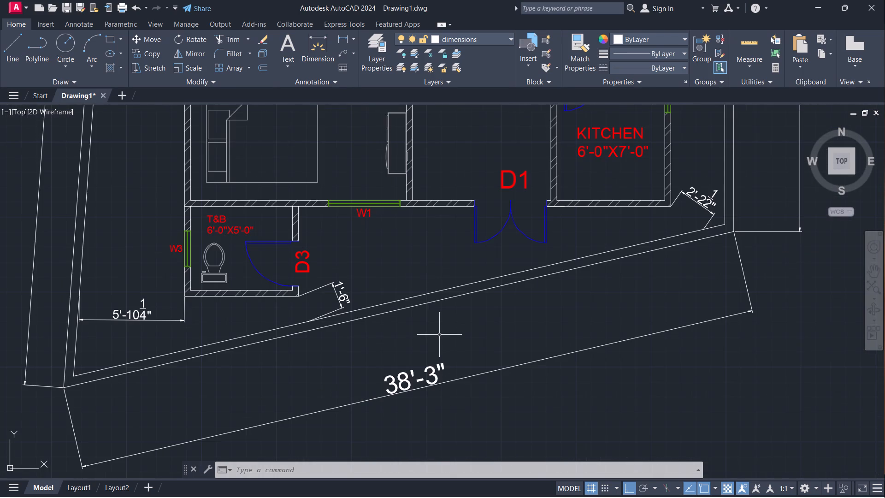
scroll(439, 334, down, 1)
middle_drag(439, 329, 440, 404)
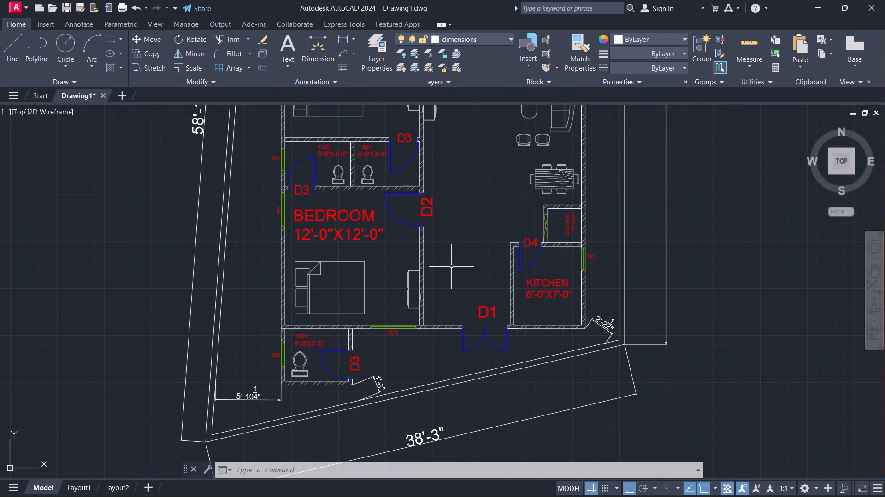
scroll(453, 260, down, 2)
middle_drag(458, 252, 427, 404)
scroll(443, 306, down, 1)
scroll(425, 276, up, 2)
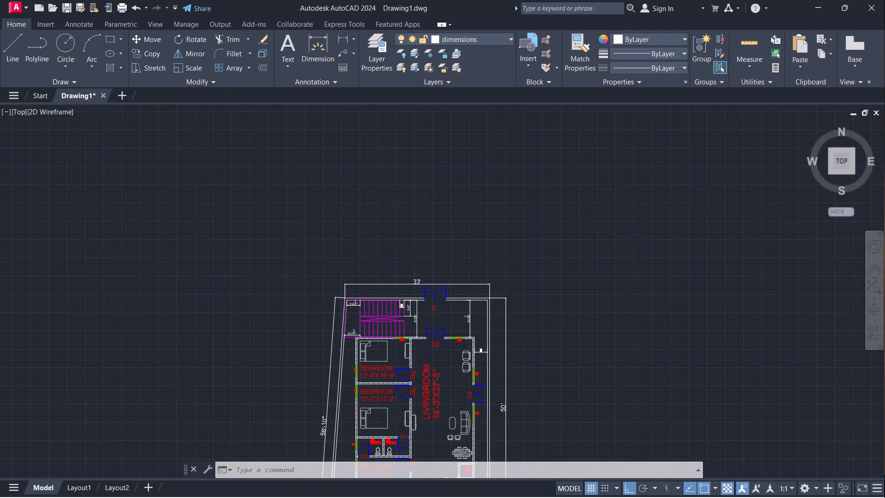
scroll(413, 279, up, 3)
scroll(413, 279, down, 1)
scroll(401, 320, down, 2)
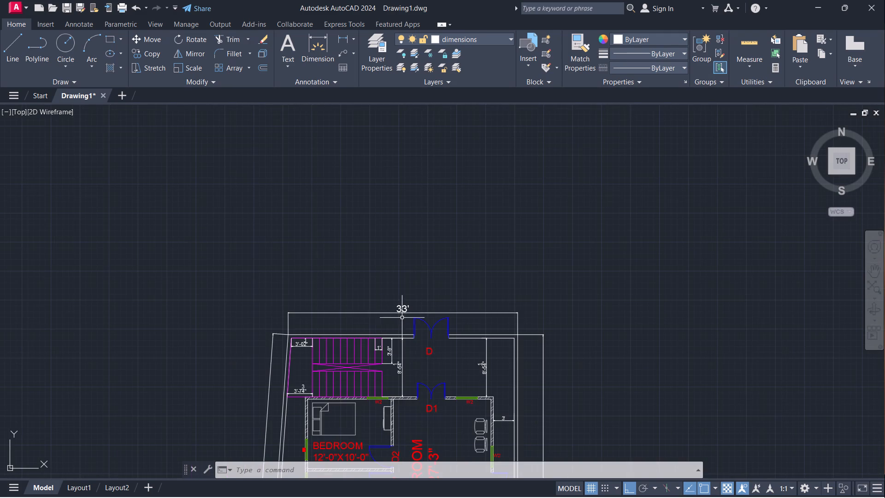
middle_drag(438, 374, 401, 261)
middle_drag(532, 408, 487, 280)
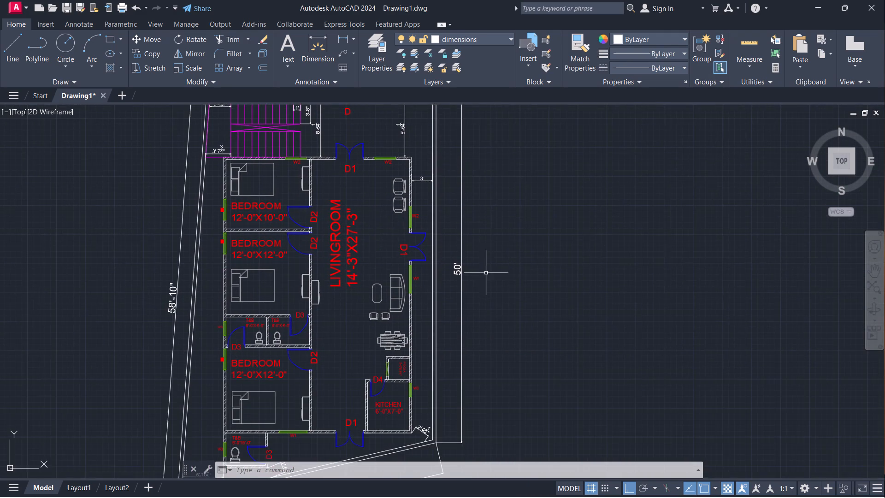
scroll(457, 255, up, 2)
scroll(397, 314, down, 1)
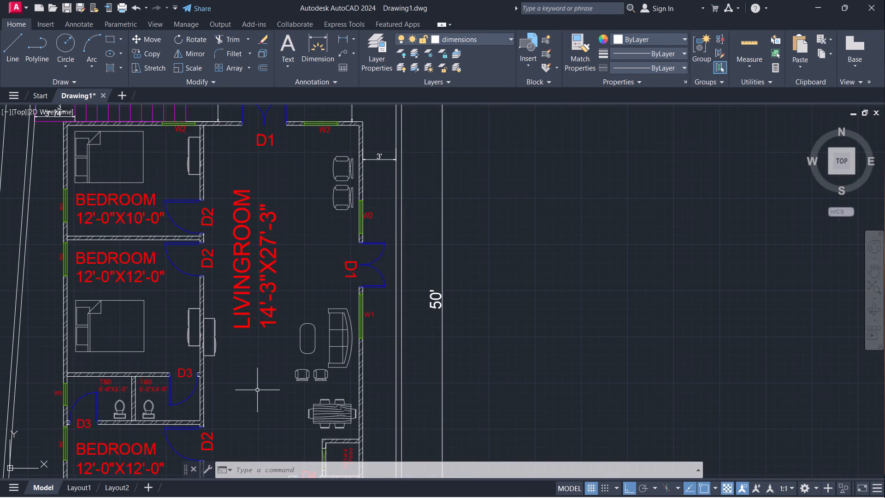
middle_drag(258, 390, 426, 263)
scroll(148, 206, up, 1)
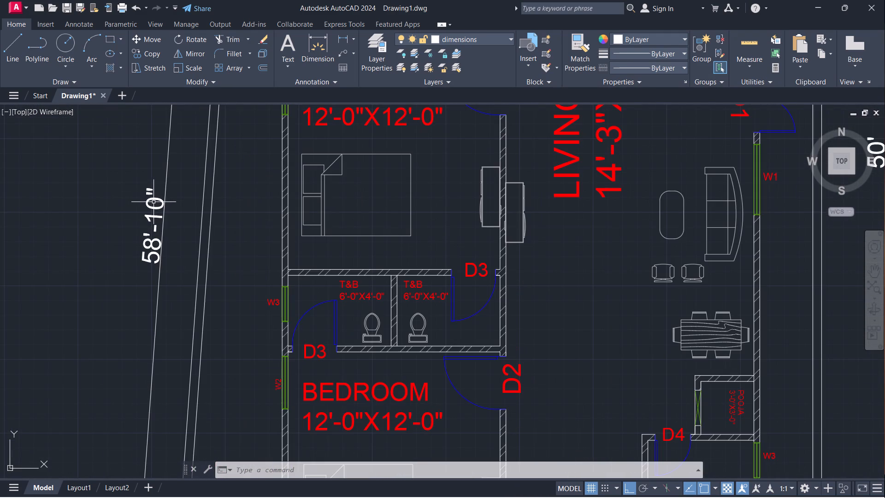
Review the whole dimensioned floor plan, from the plot boundary dimensions to the staircase, front entrance and rooms.
scroll(153, 202, down, 2)
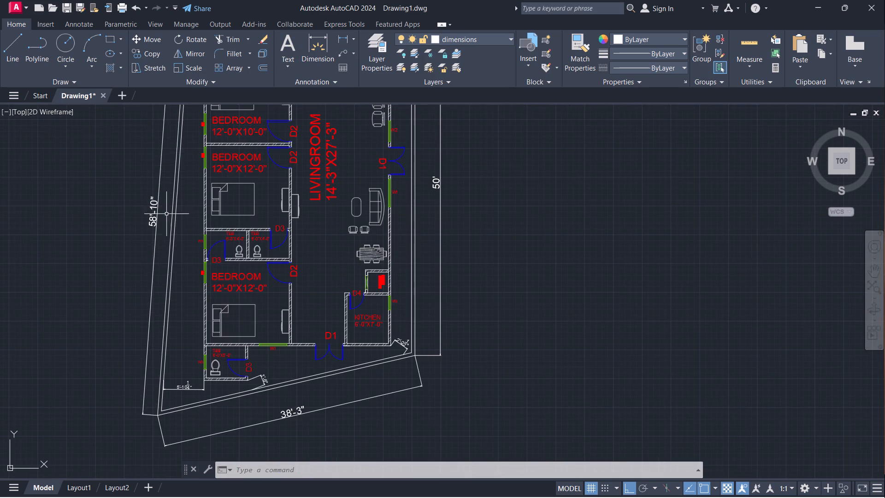
scroll(333, 232, down, 1)
middle_drag(330, 237, 382, 333)
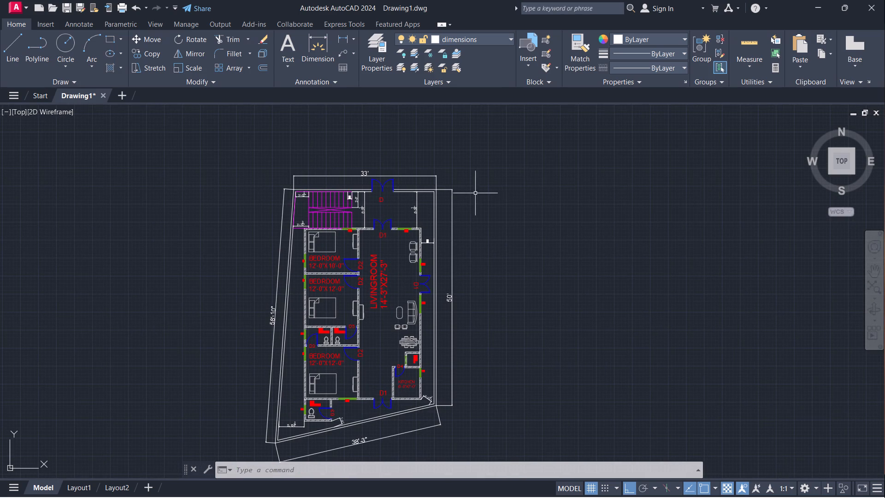
scroll(484, 223, up, 1)
scroll(273, 165, up, 2)
scroll(445, 128, down, 3)
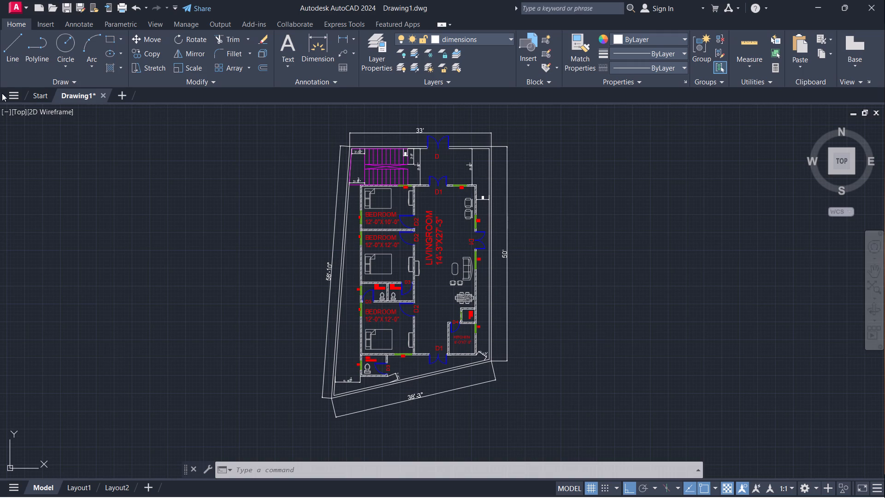
scroll(365, 169, up, 1)
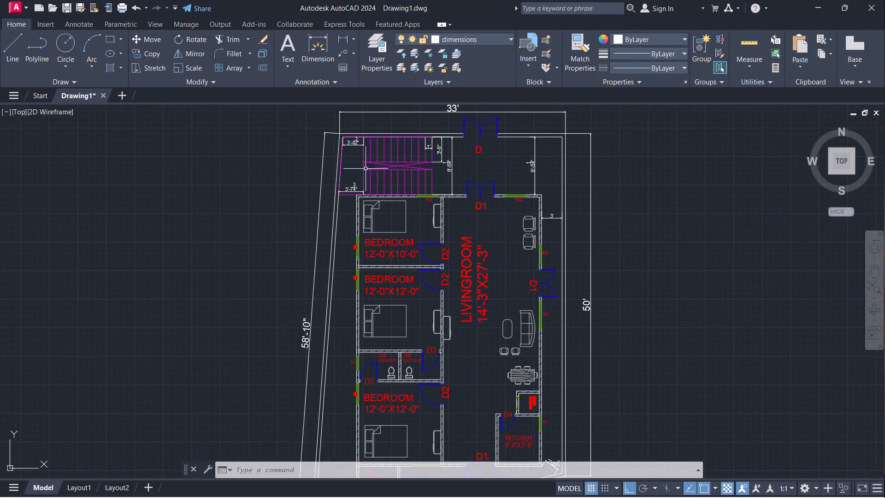
scroll(418, 186, down, 1)
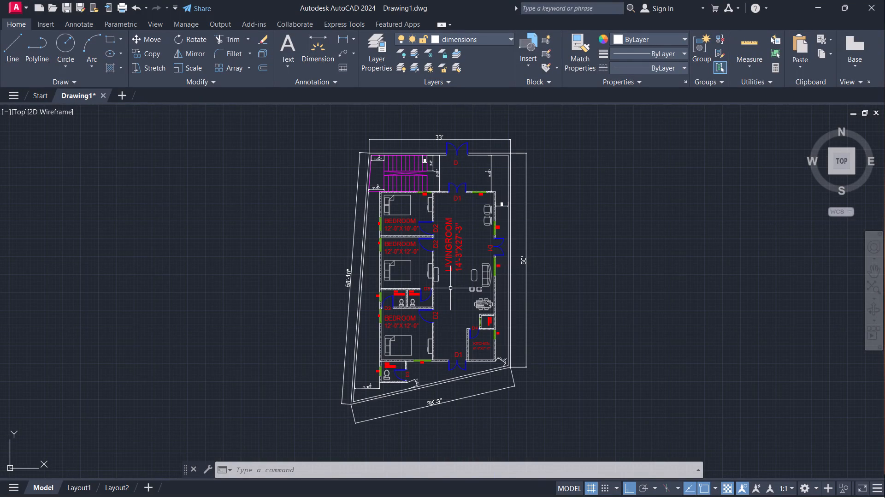
middle_drag(442, 287, 341, 261)
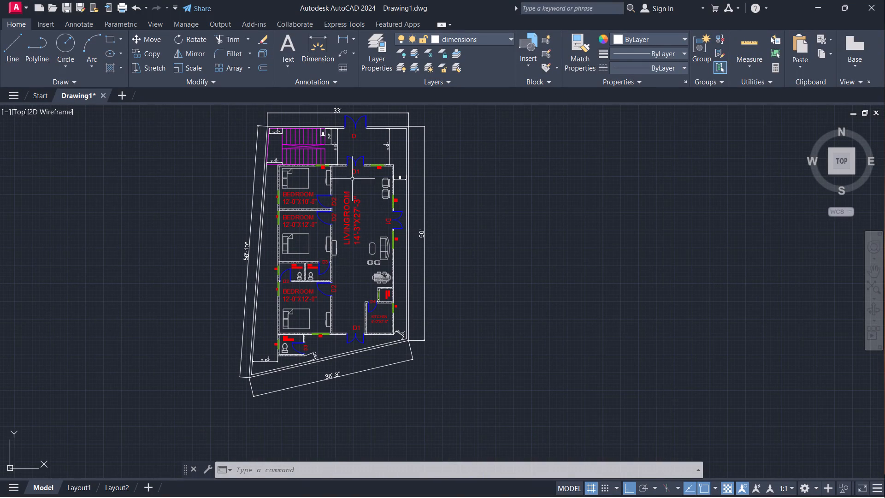
scroll(349, 177, up, 1)
middle_drag(351, 177, 380, 216)
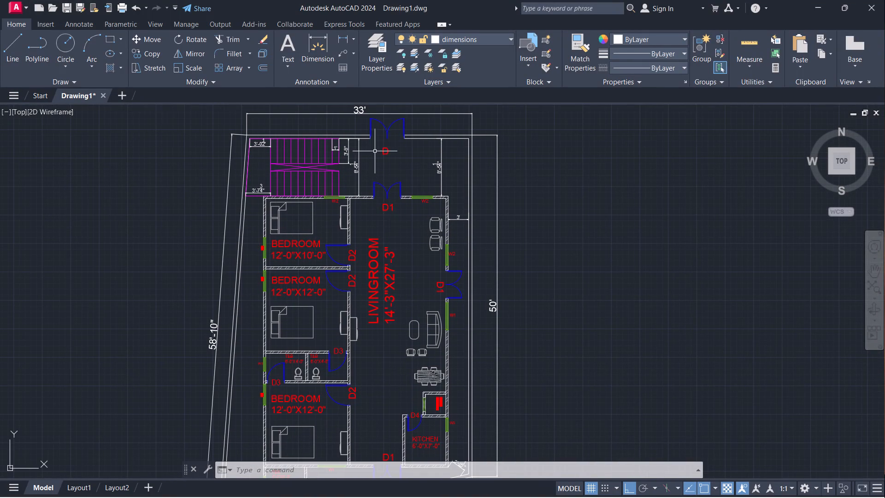
scroll(389, 162, down, 1)
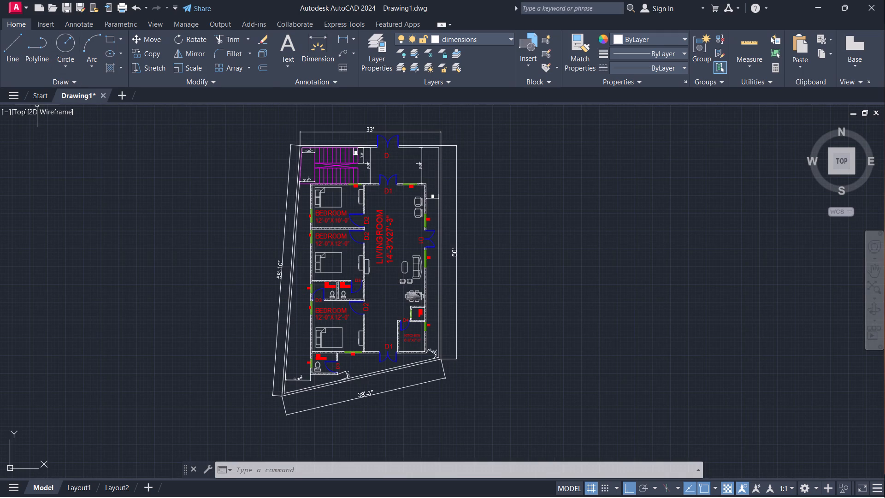
Save the drawing in the Documents folder under the file name PROJECT 4.
click(12, 97)
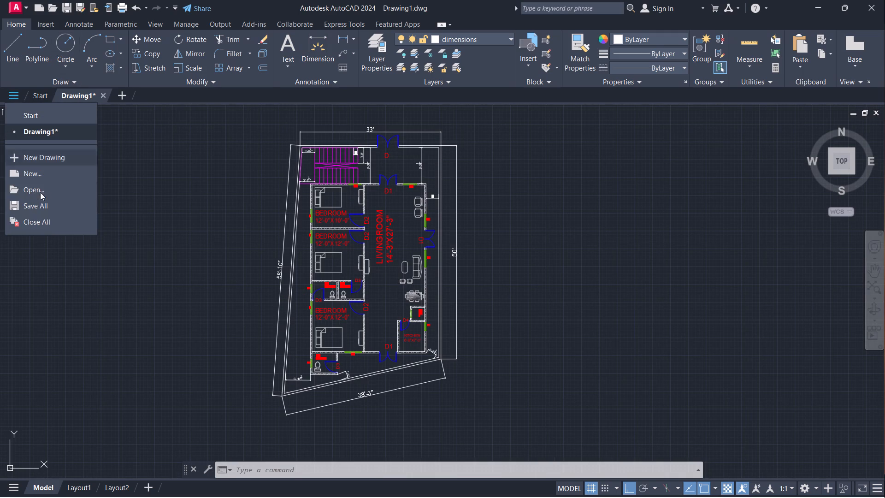
click(39, 204)
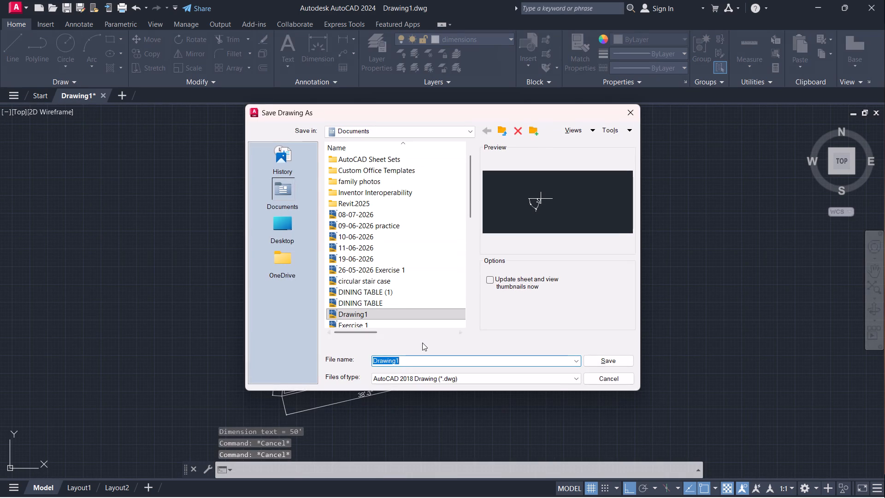
key(BackSpace)
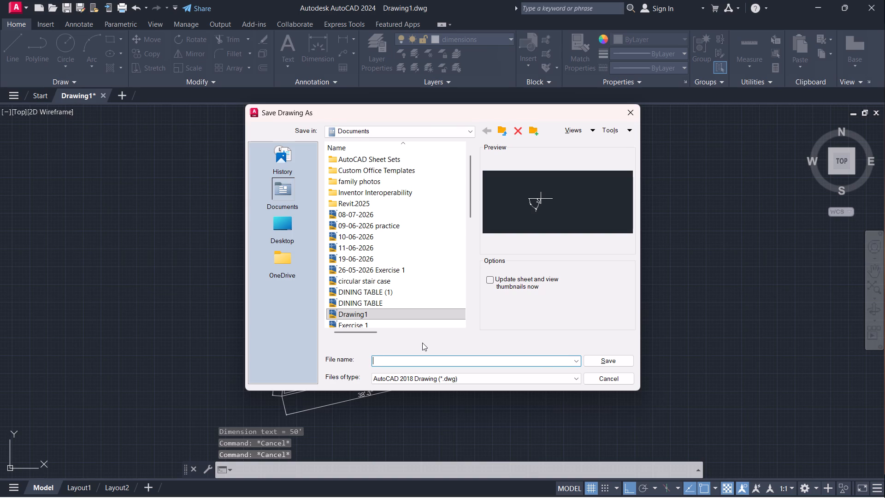
text(PROJECT)
key(space)
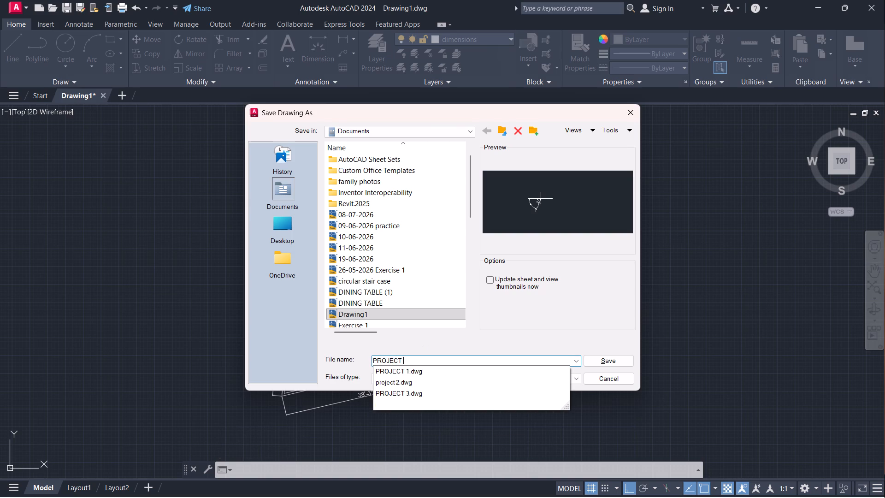
key(4)
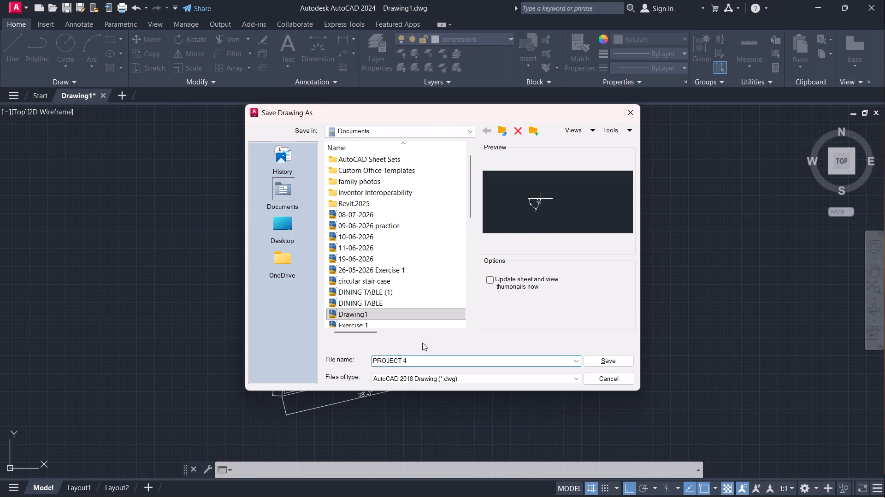
click(602, 362)
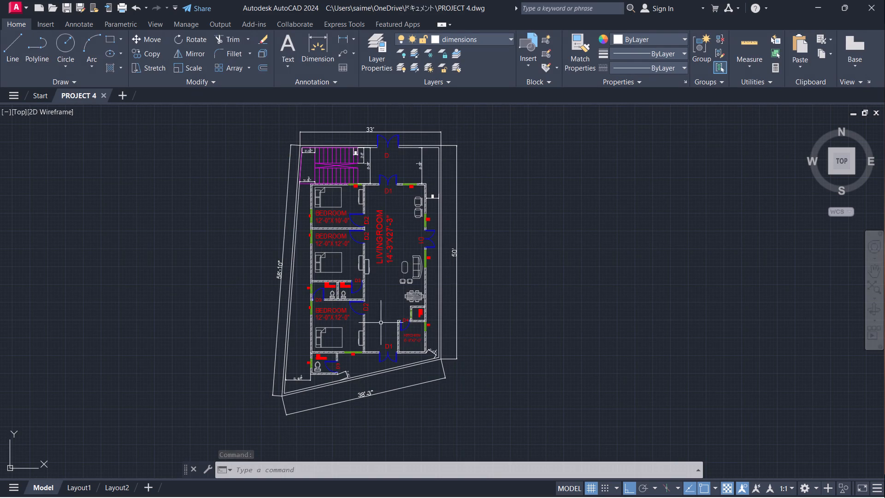
Inspect the saved floor plan, covering the bedrooms, living room, kitchen, toilets, staircase and outer boundary dimensions.
scroll(401, 359, up, 2)
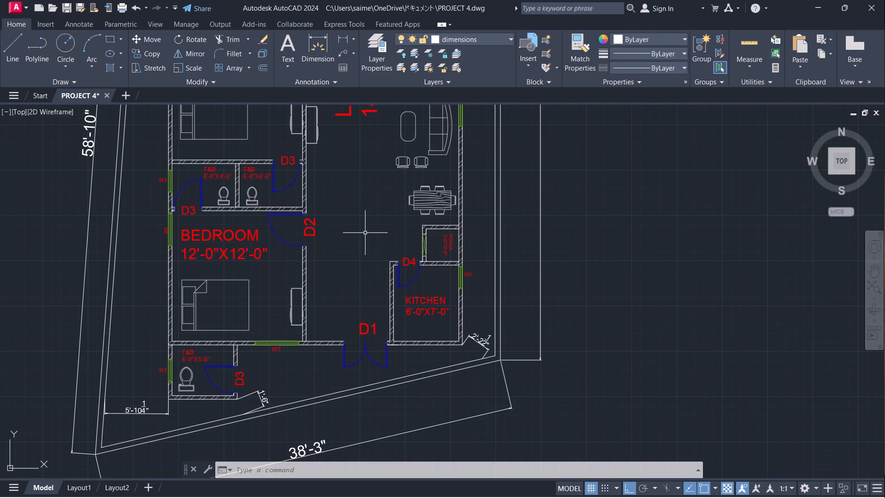
scroll(365, 233, down, 1)
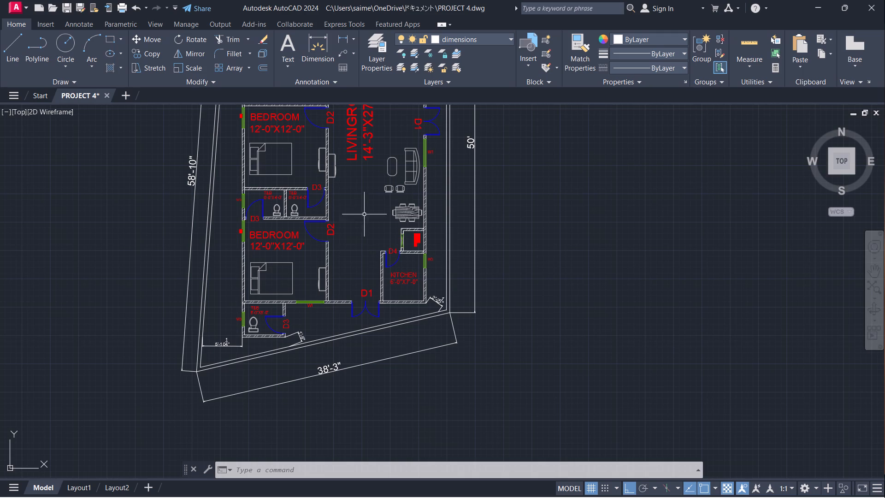
scroll(379, 199, down, 1)
middle_drag(378, 201, 402, 297)
scroll(398, 281, down, 1)
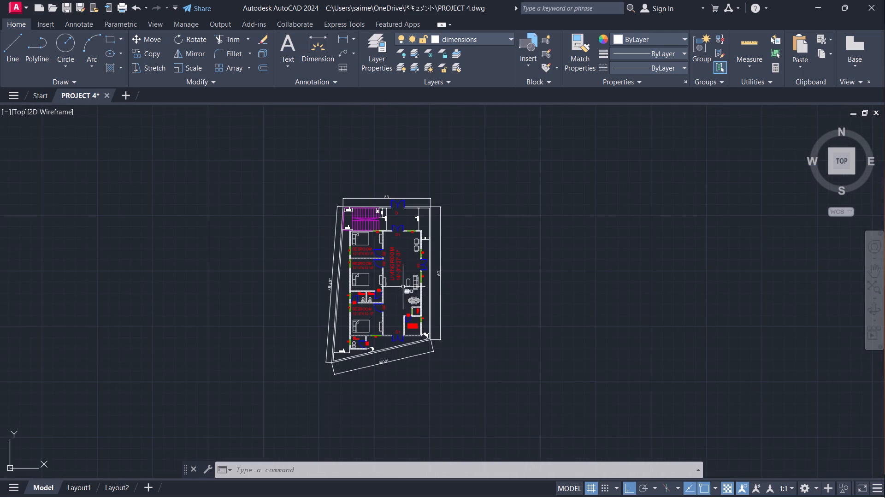
scroll(392, 209, up, 2)
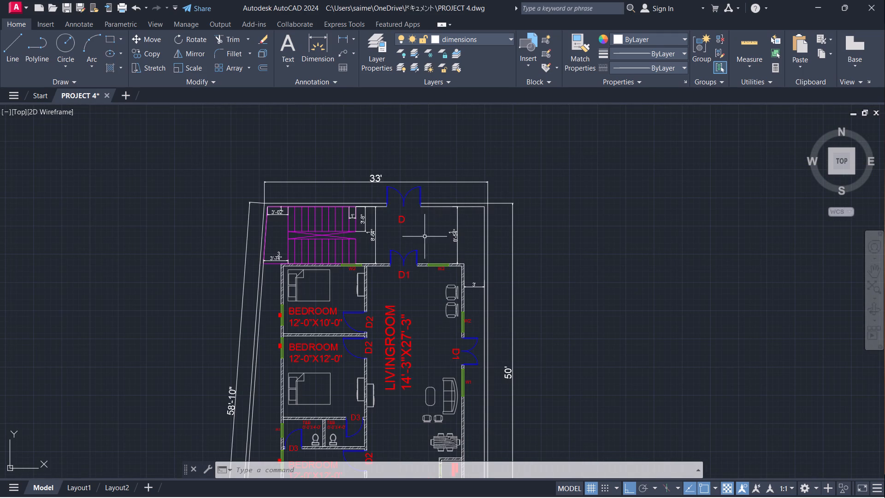
middle_drag(430, 330, 426, 266)
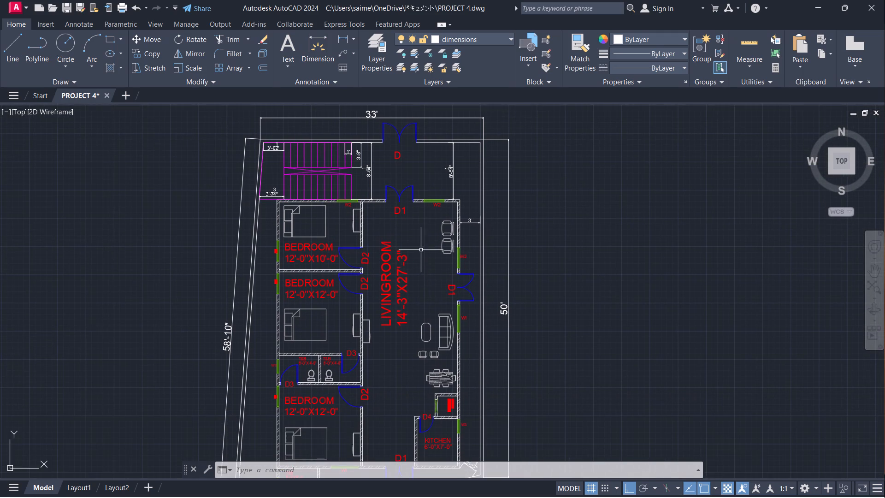
scroll(421, 250, down, 1)
scroll(390, 359, up, 1)
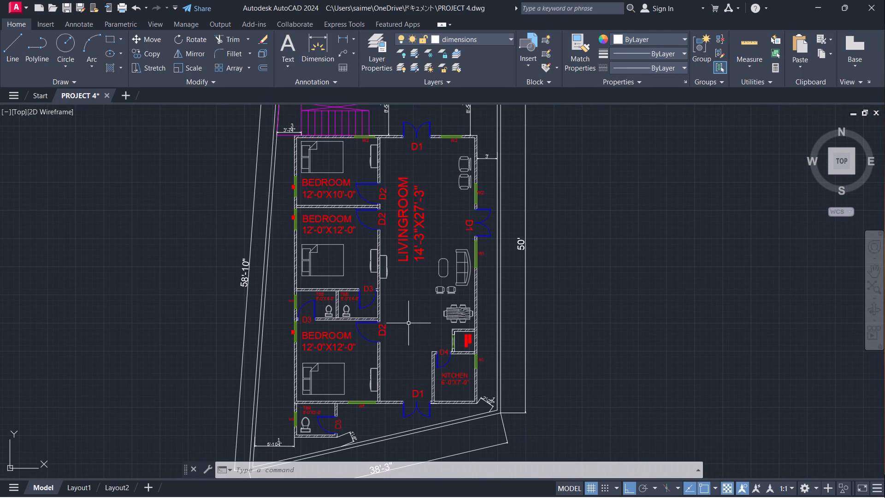
scroll(408, 323, down, 1)
scroll(408, 323, up, 1)
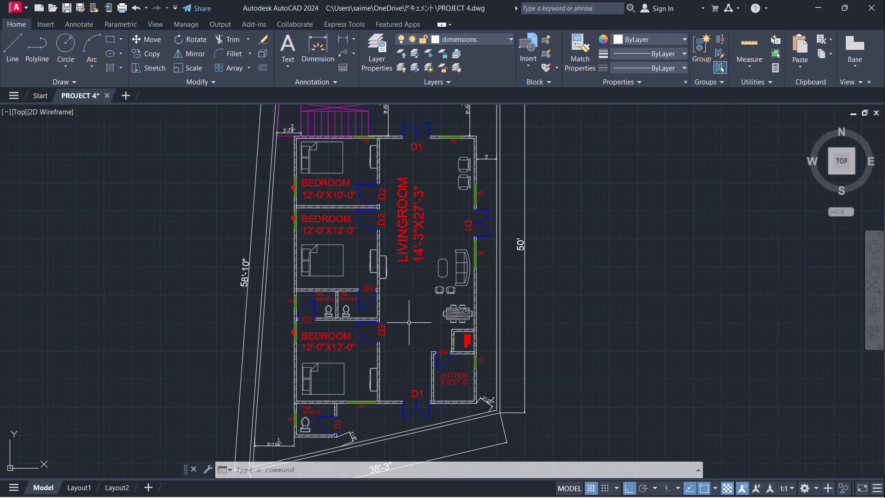
scroll(413, 318, up, 1)
scroll(415, 315, down, 1)
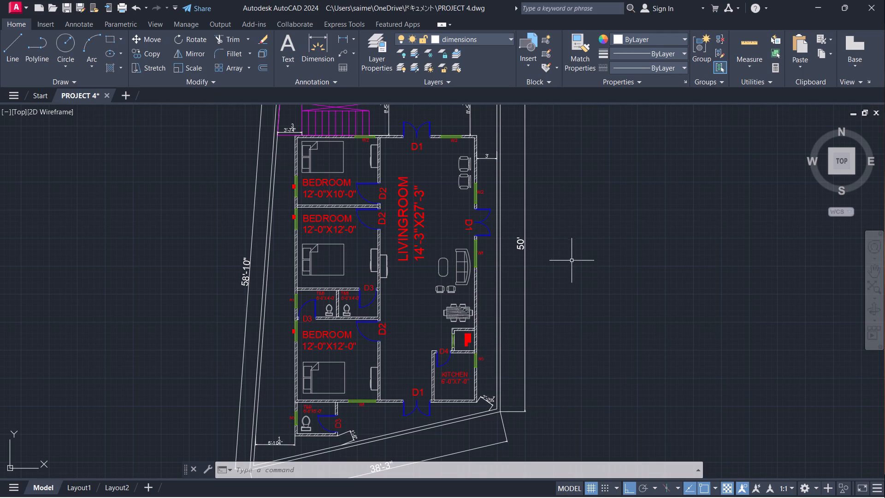
scroll(596, 234, down, 1)
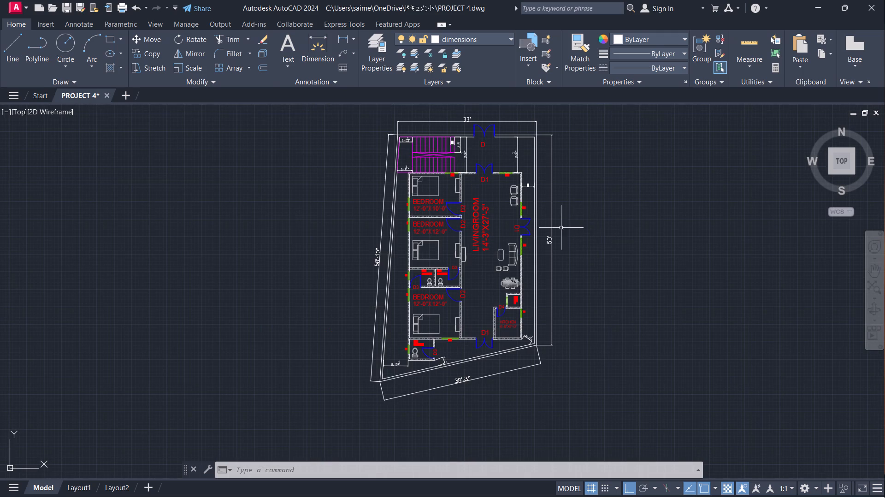